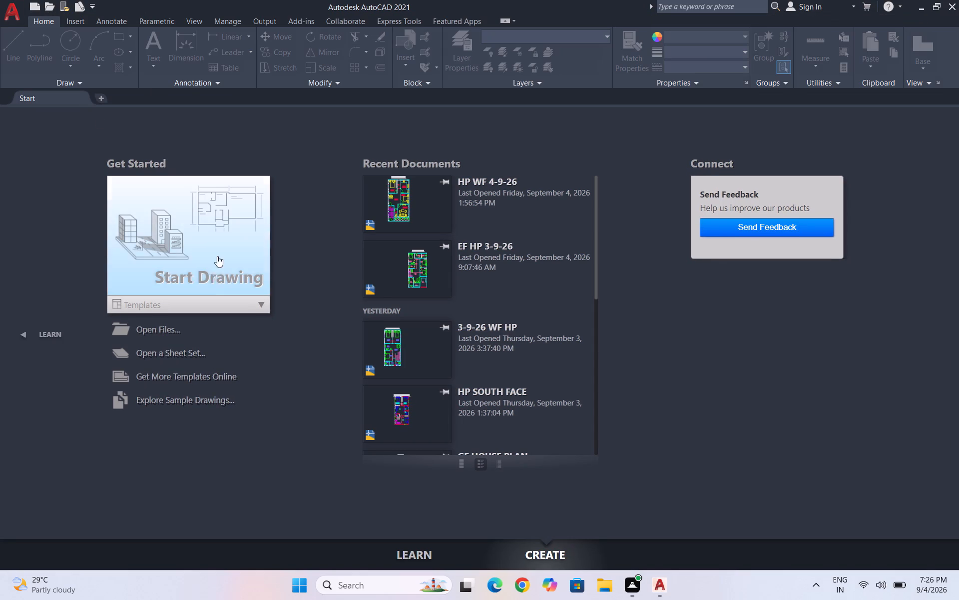
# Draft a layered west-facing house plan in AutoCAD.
# Start a new blank drawing.
pyautogui.doubleClick(209, 270)
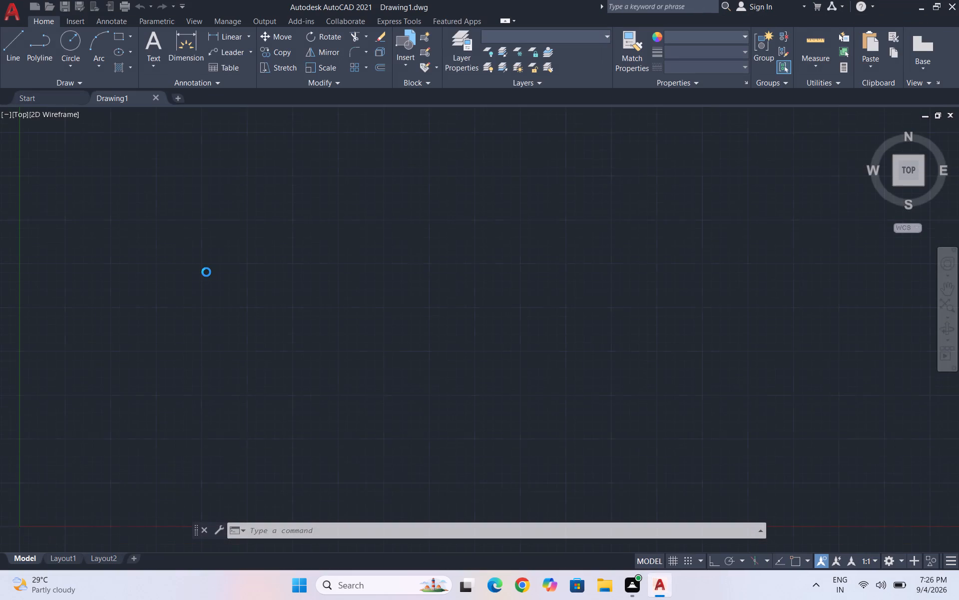
# Check the Open and Save settings in the program options and accept them as they are.
pyautogui.write('OPTIONS')
pyautogui.hotkey('shift', 'Return')
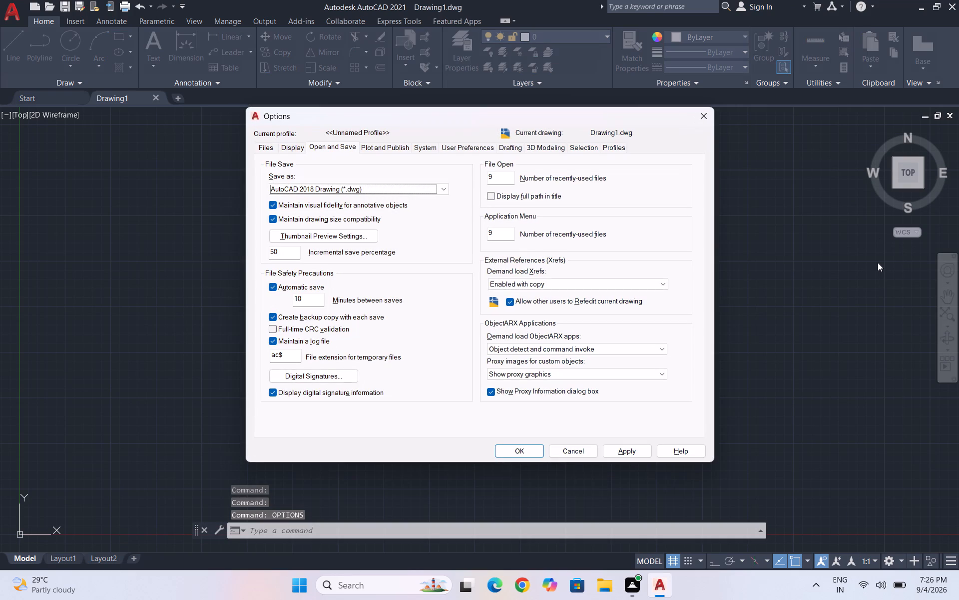
pyautogui.click(528, 454)
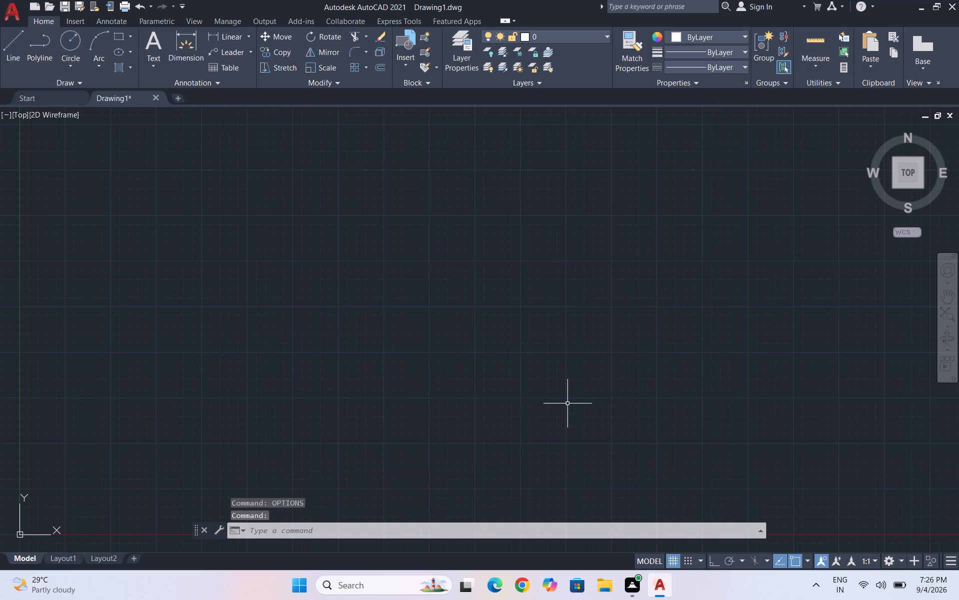
# Set the drawing's length units to Engineering with a precision of 0'-0".
pyautogui.write('UN')
pyautogui.press('Return')
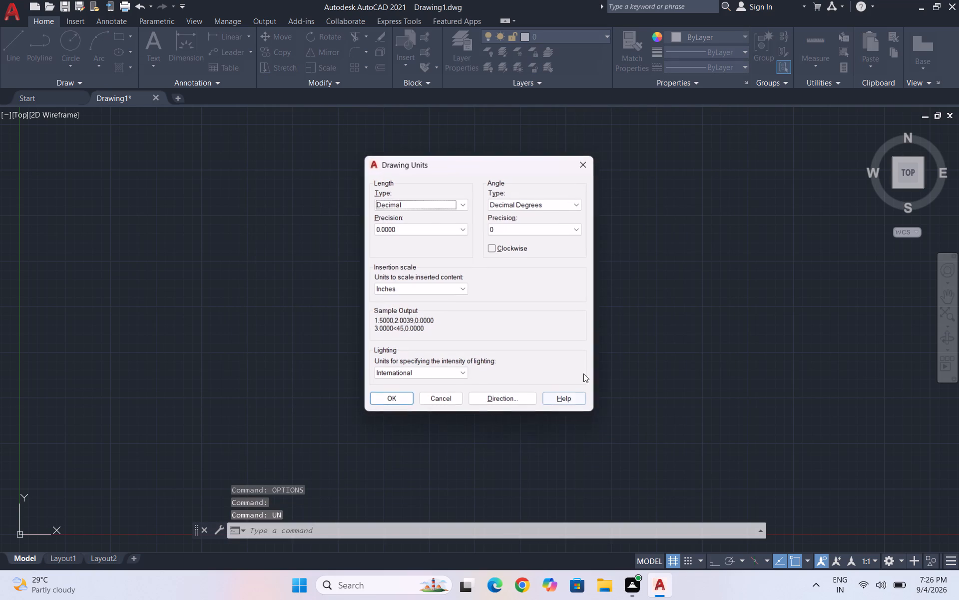
pyautogui.click(424, 203)
pyautogui.click(419, 228)
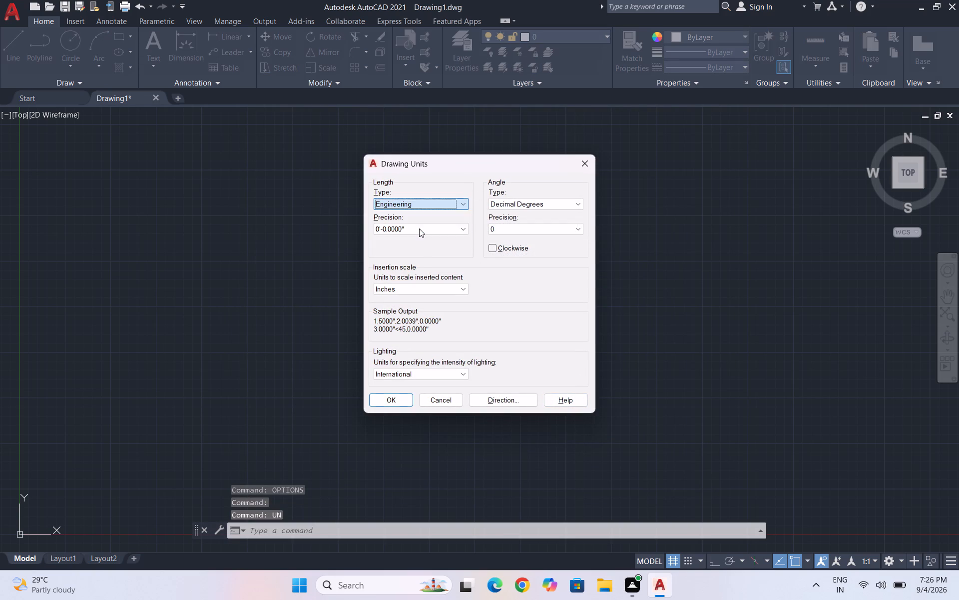
pyautogui.click(419, 228)
pyautogui.click(415, 237)
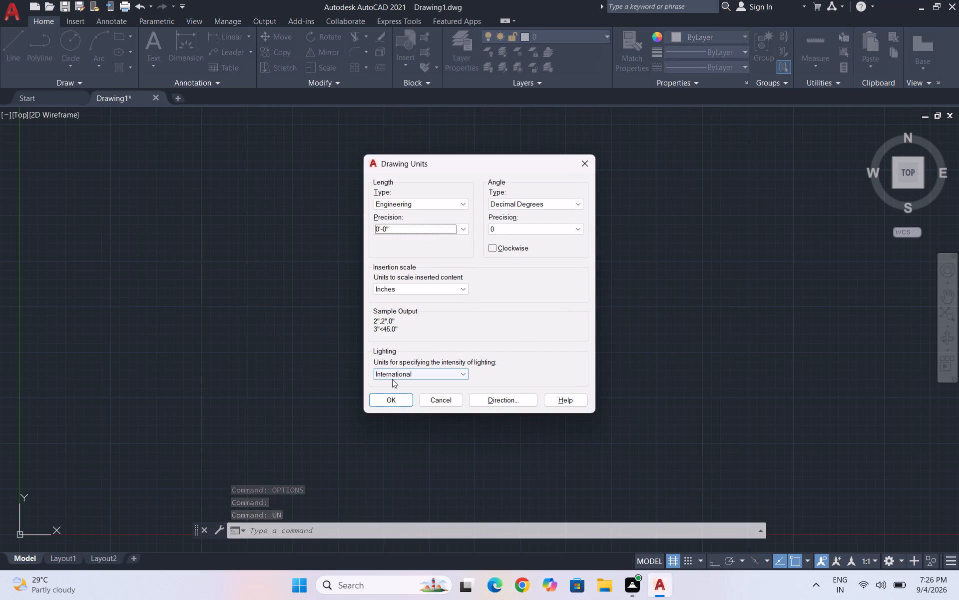
pyautogui.click(395, 398)
# Modify the Standard dimension style to Engineering primary units with 0'-0" precision and make it the current style.
pyautogui.press('d')
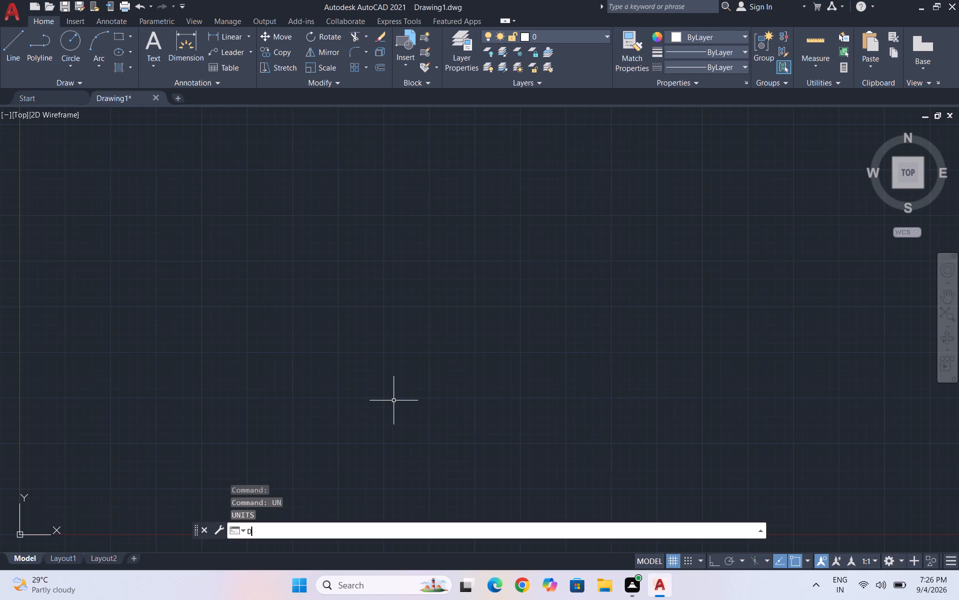
pyautogui.press('Return')
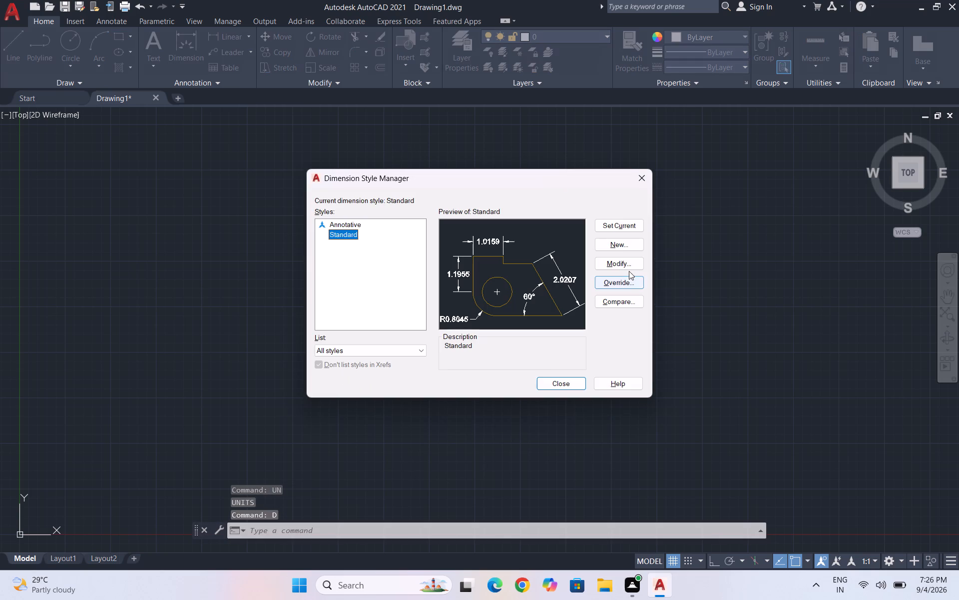
pyautogui.click(628, 267)
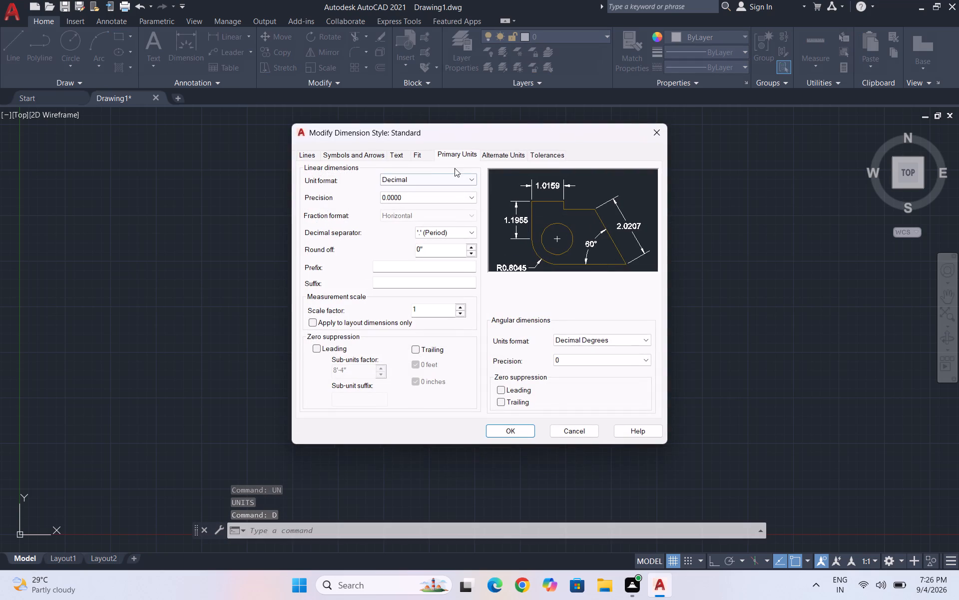
pyautogui.click(428, 175)
pyautogui.click(414, 206)
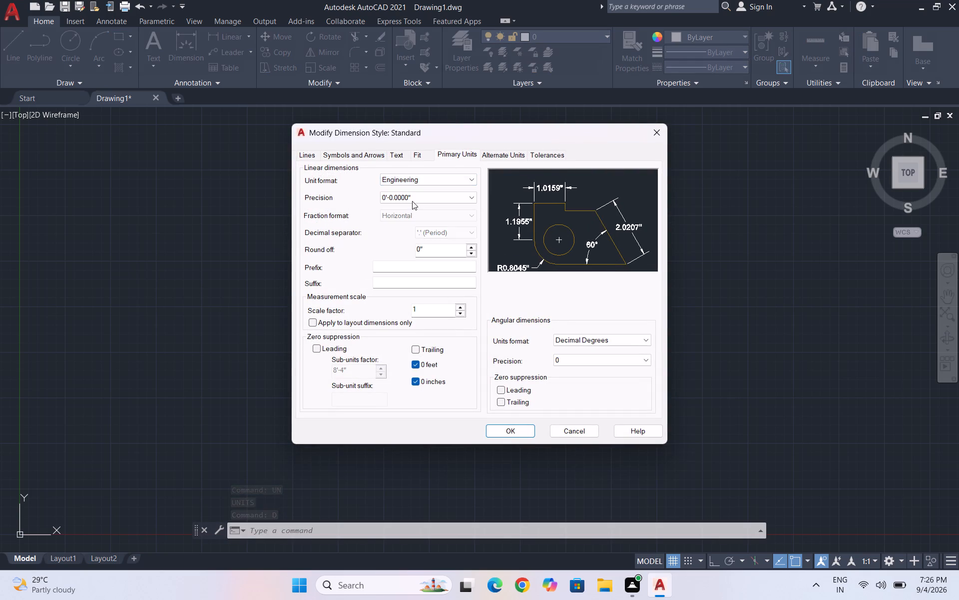
pyautogui.click(412, 196)
pyautogui.click(411, 204)
pyautogui.click(503, 429)
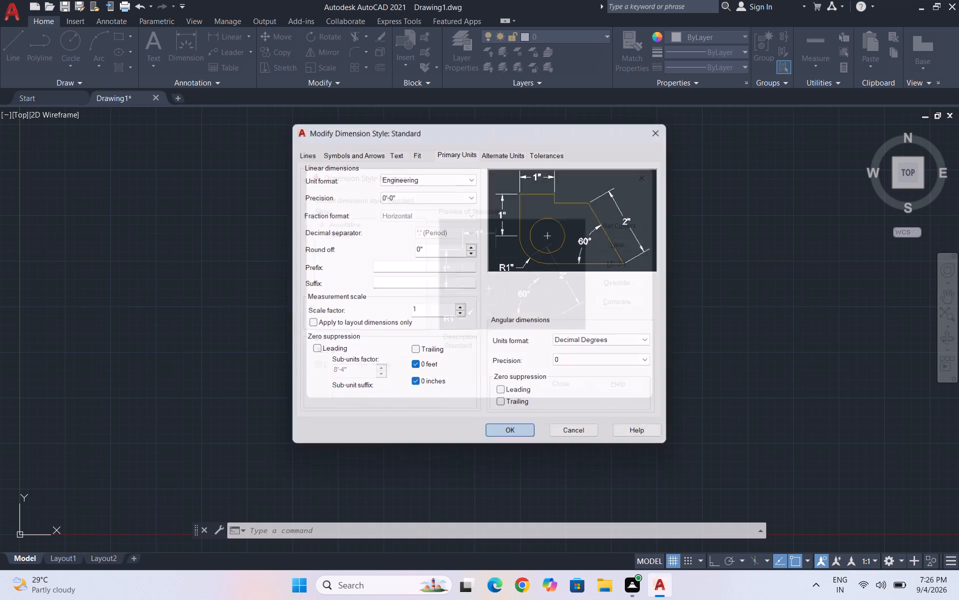
pyautogui.click(628, 227)
pyautogui.click(569, 382)
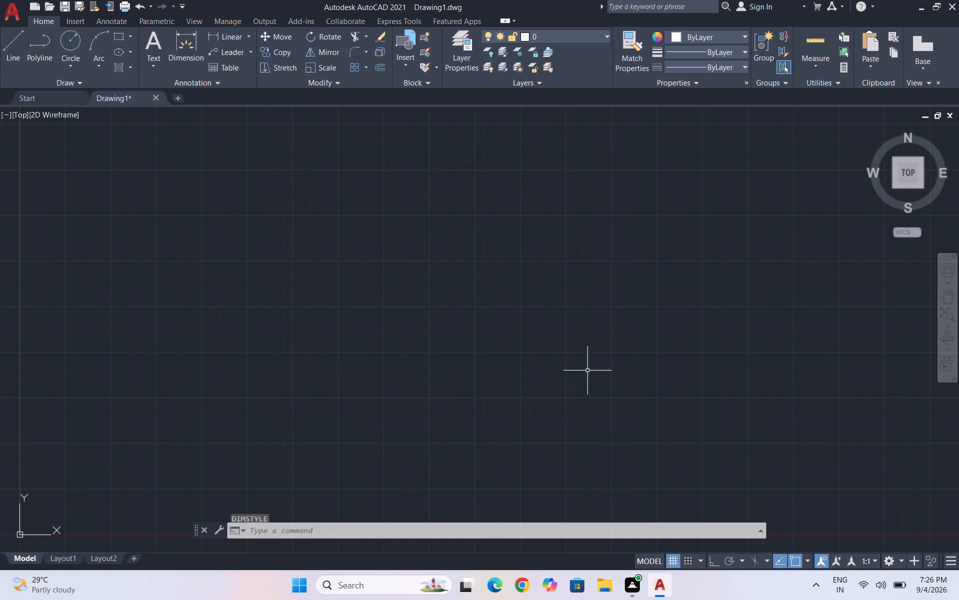
# Save the drawing in the Documents folder as 4-9-26- HP WF 2.
pyautogui.hotkey('ctrl', 's')
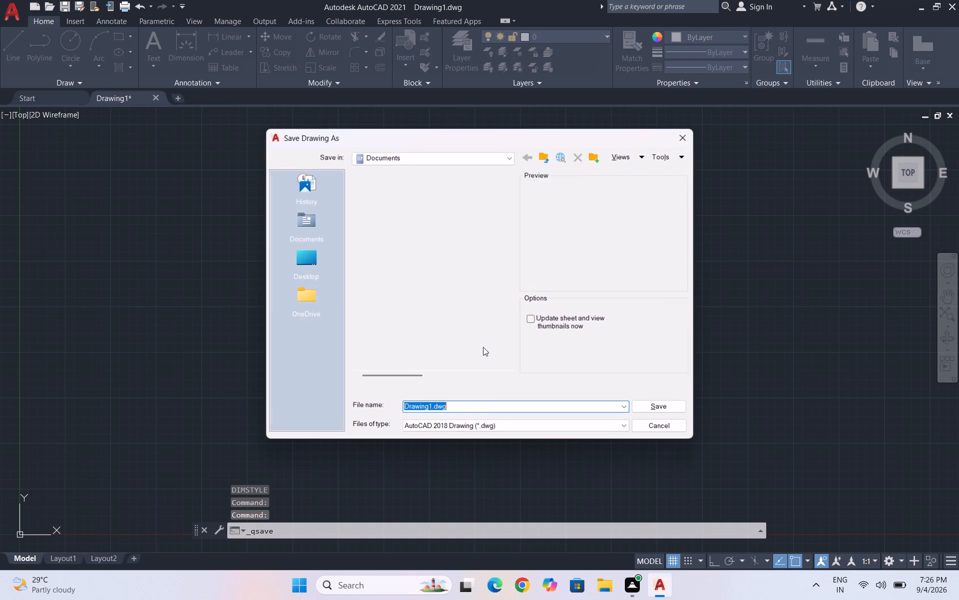
pyautogui.press('4')
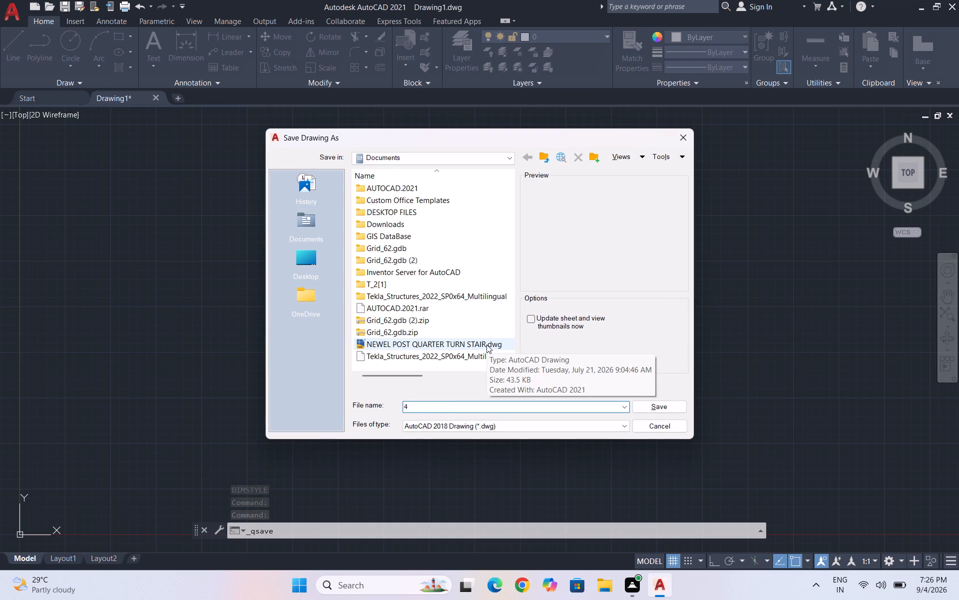
pyautogui.write('-9-26- HP WF 2')
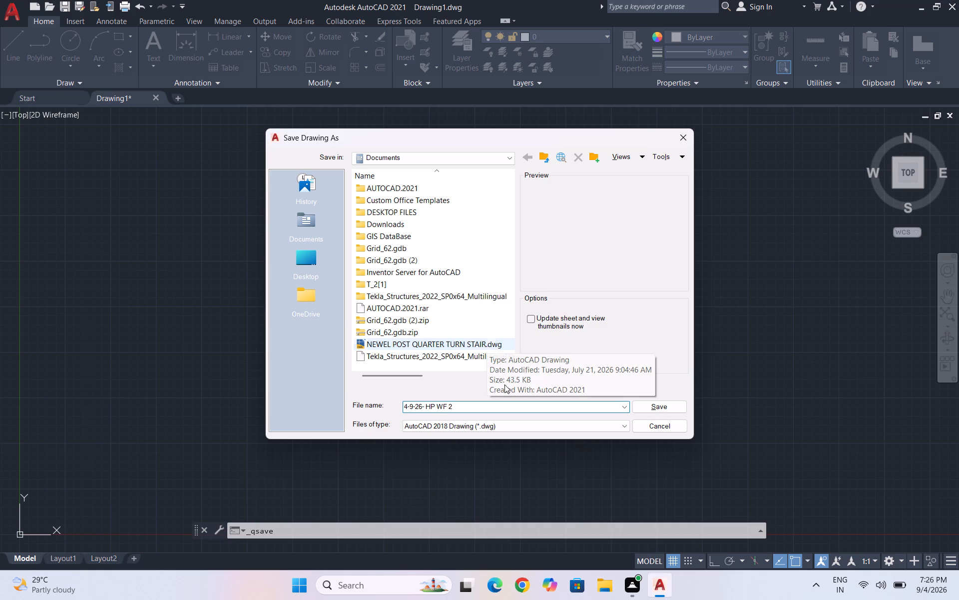
pyautogui.click(674, 405)
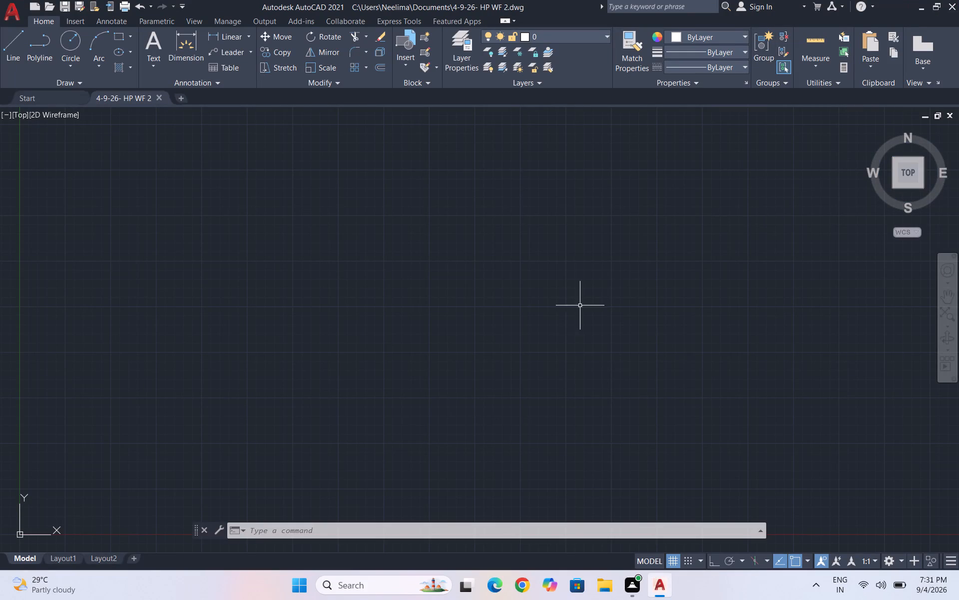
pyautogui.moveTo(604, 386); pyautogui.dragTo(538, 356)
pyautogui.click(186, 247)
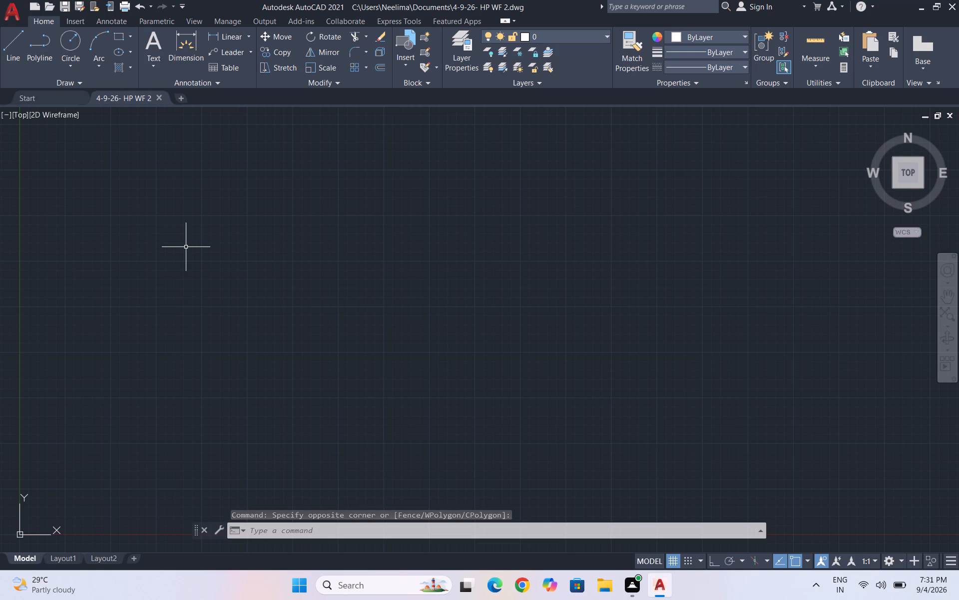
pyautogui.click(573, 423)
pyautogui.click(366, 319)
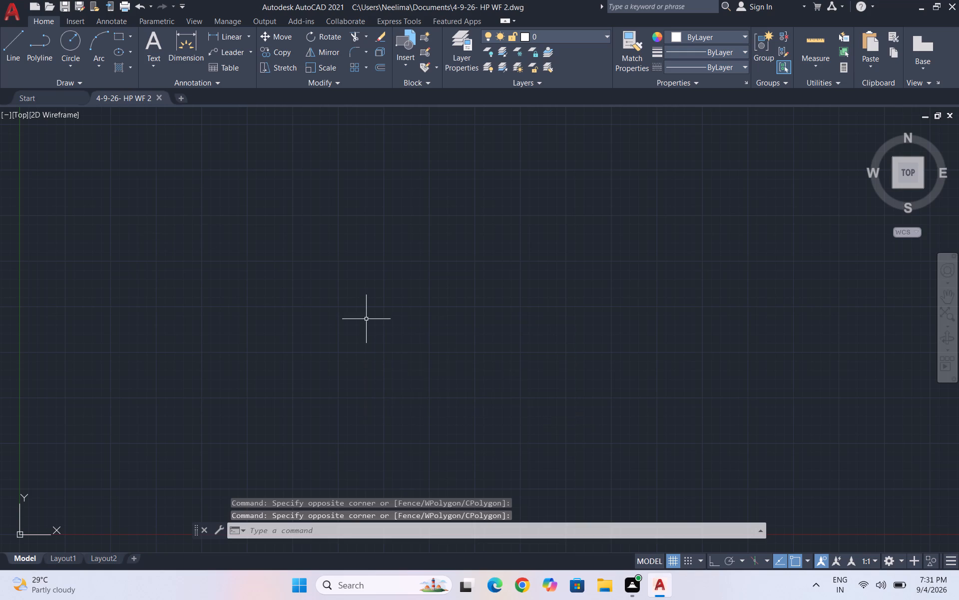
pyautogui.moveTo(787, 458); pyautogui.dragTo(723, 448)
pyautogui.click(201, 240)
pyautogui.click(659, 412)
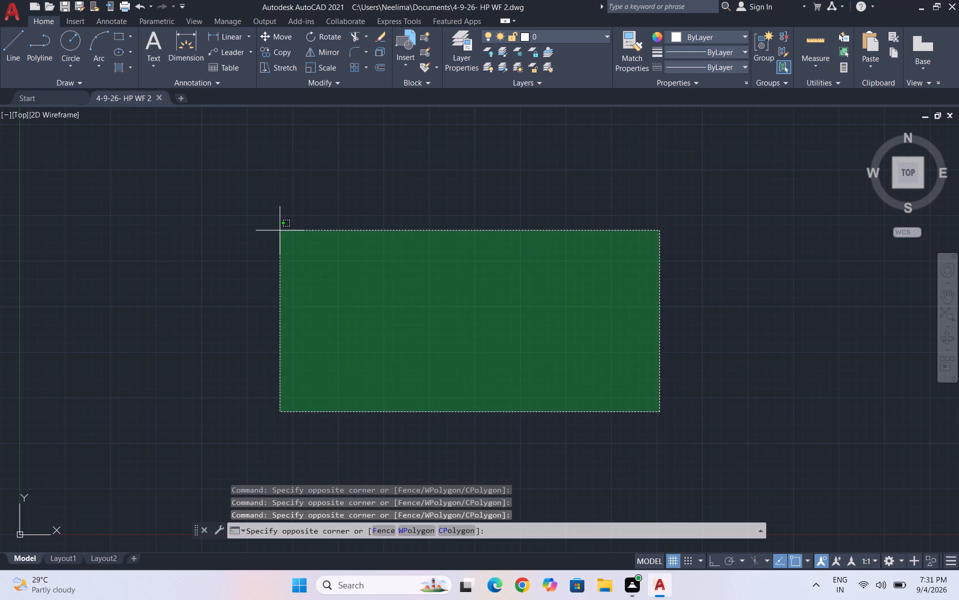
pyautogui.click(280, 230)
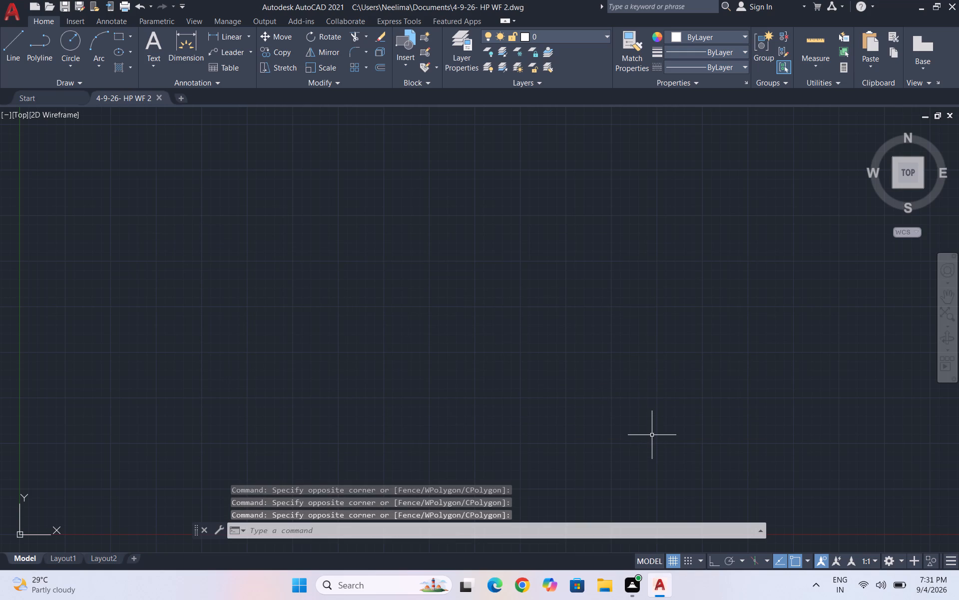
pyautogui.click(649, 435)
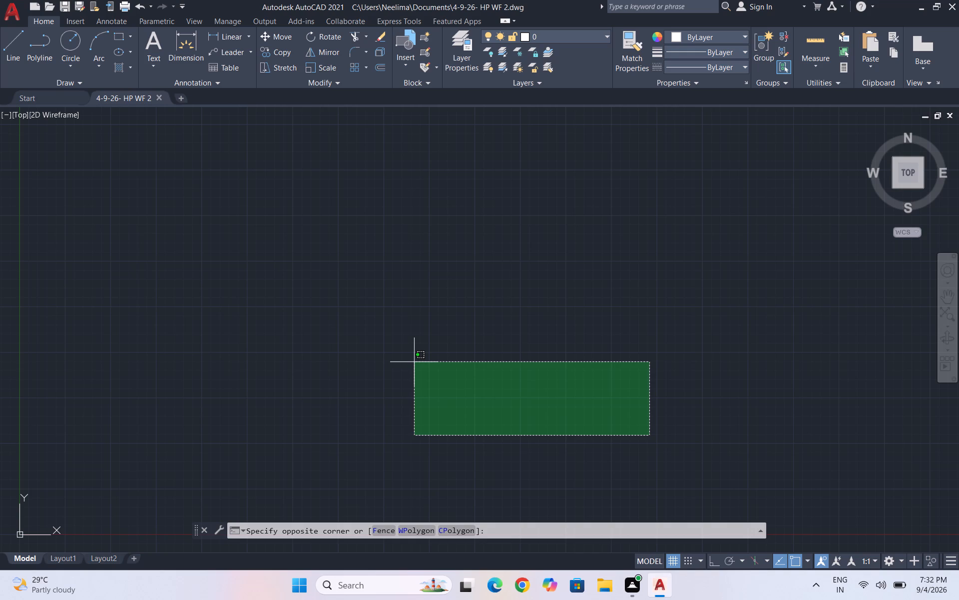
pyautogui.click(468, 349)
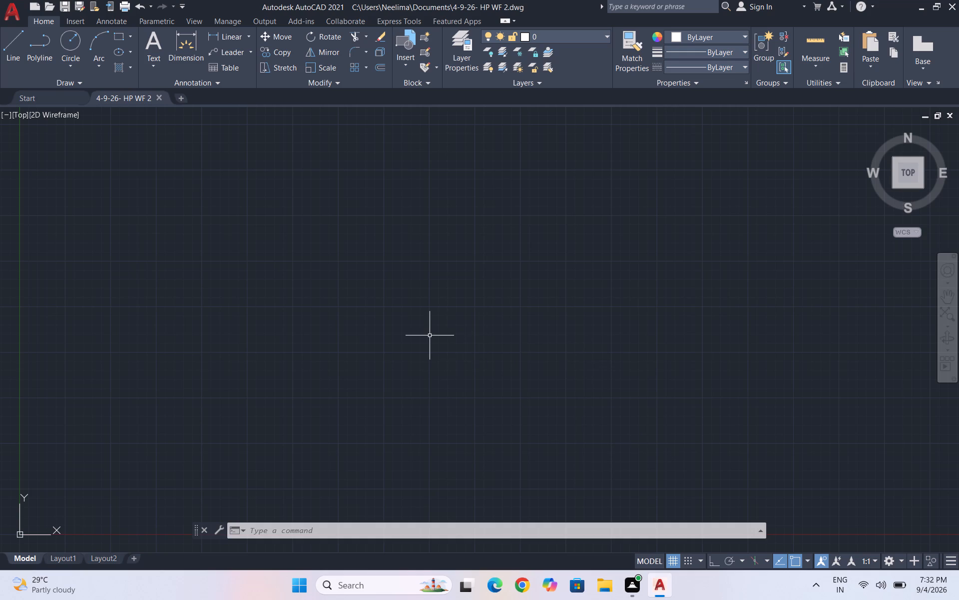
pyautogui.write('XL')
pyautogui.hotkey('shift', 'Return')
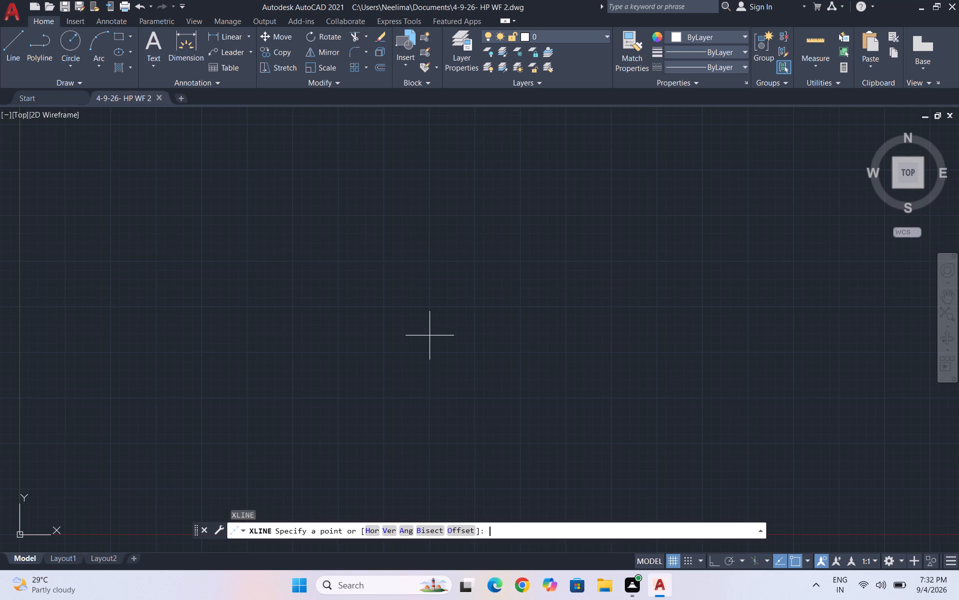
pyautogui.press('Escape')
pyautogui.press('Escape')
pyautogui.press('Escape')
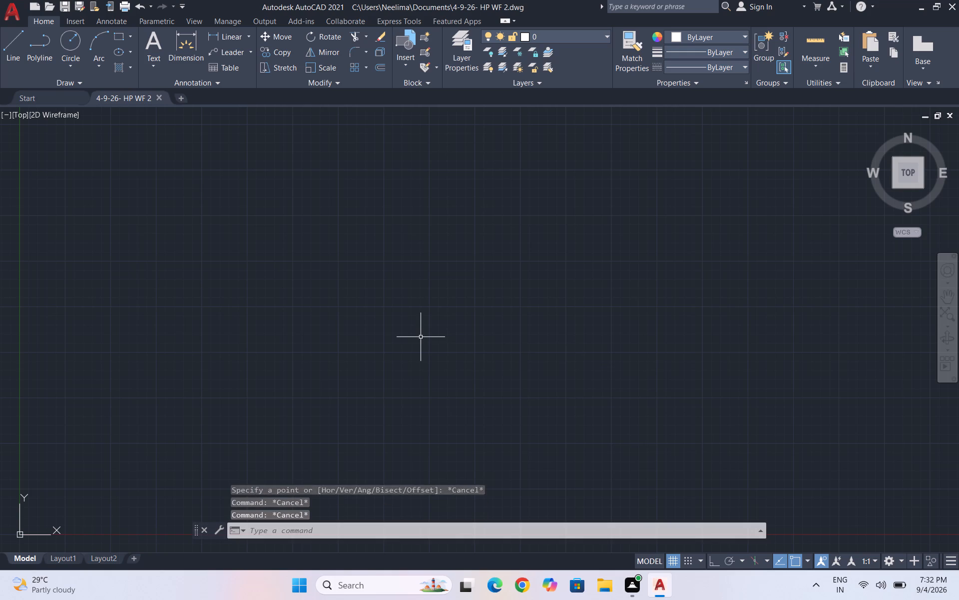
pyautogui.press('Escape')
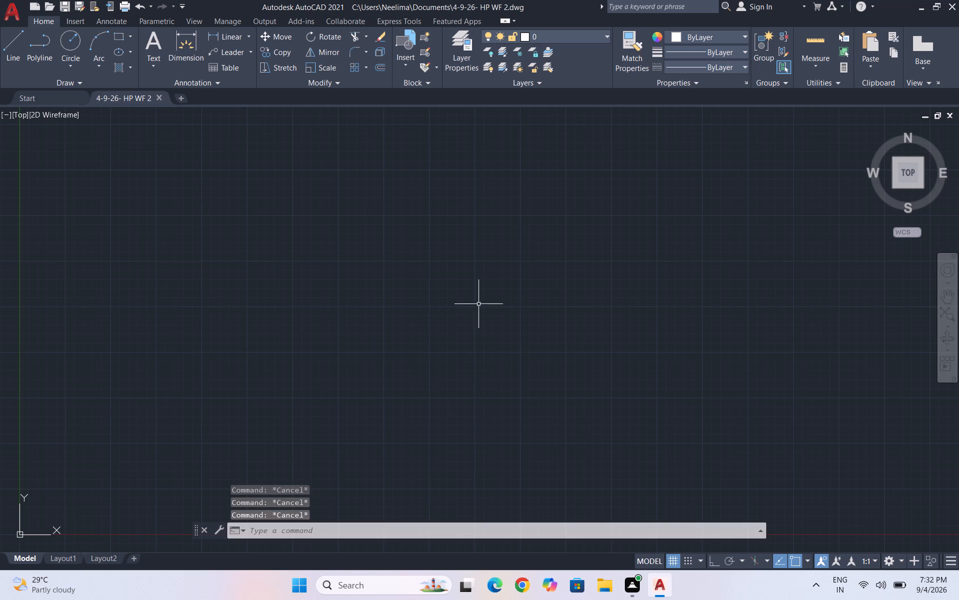
# Create a new layer named WALLS and set its colour to green.
pyautogui.click(467, 67)
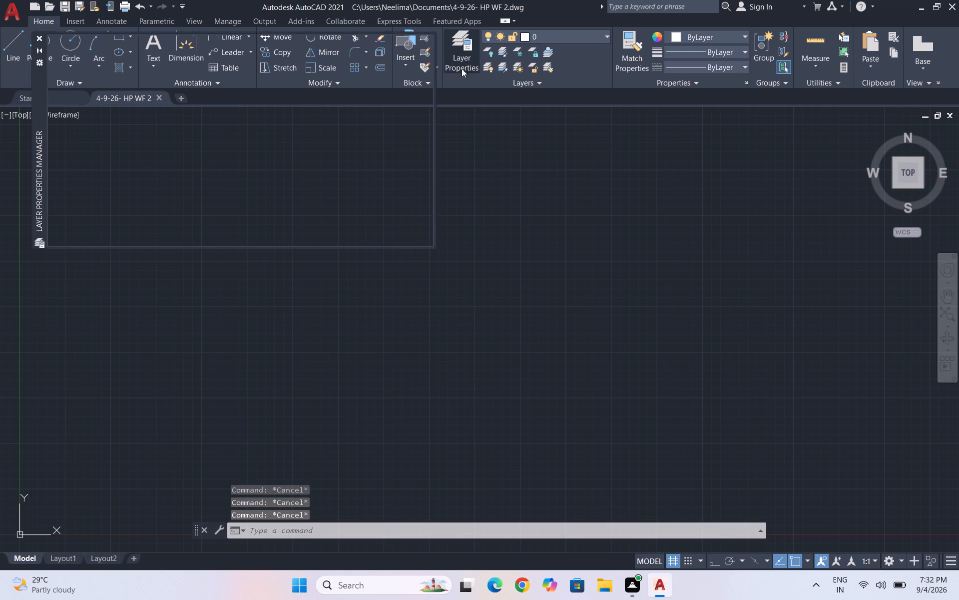
pyautogui.click(118, 59)
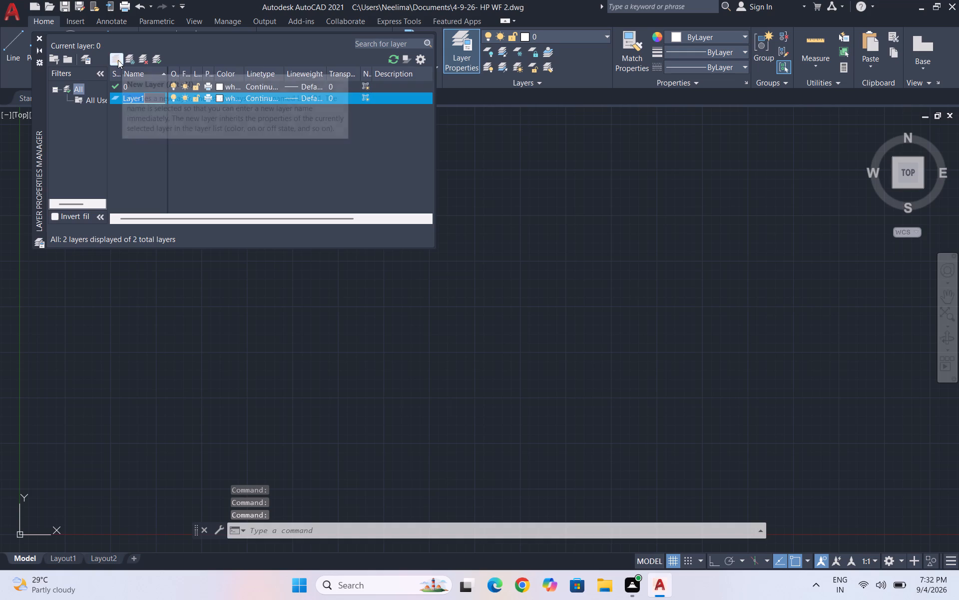
pyautogui.write('WALLS')
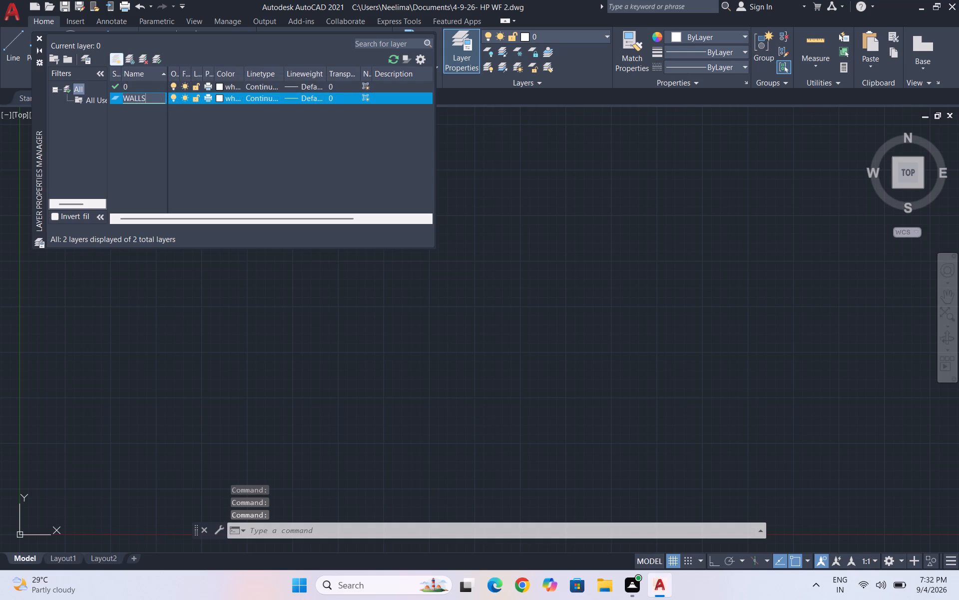
pyautogui.click(221, 98)
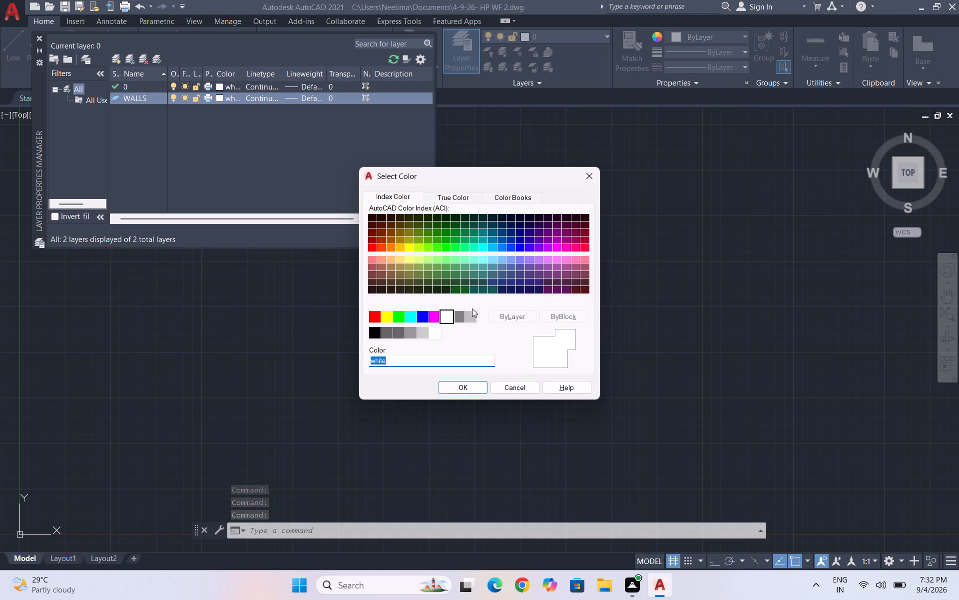
pyautogui.click(399, 317)
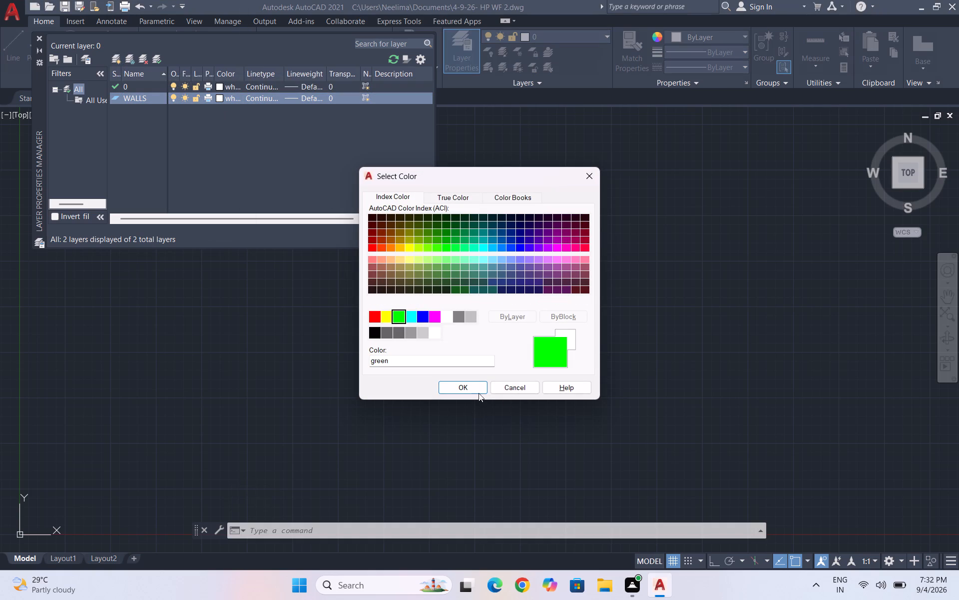
pyautogui.moveTo(474, 385); pyautogui.dragTo(477, 391)
# Create a new layer named FURITURE and set its colour to cyan.
pyautogui.click(113, 64)
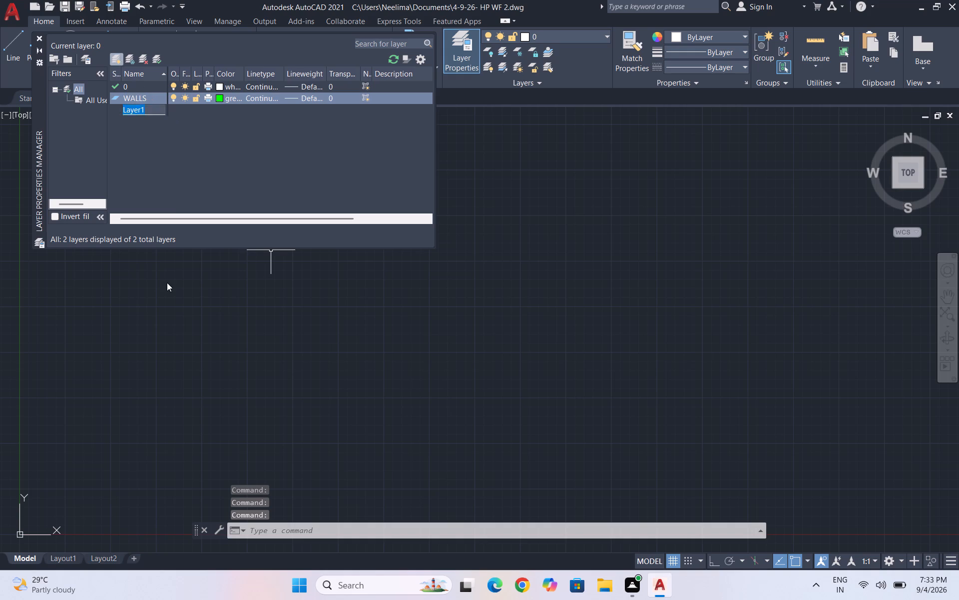
pyautogui.write('FURITURE')
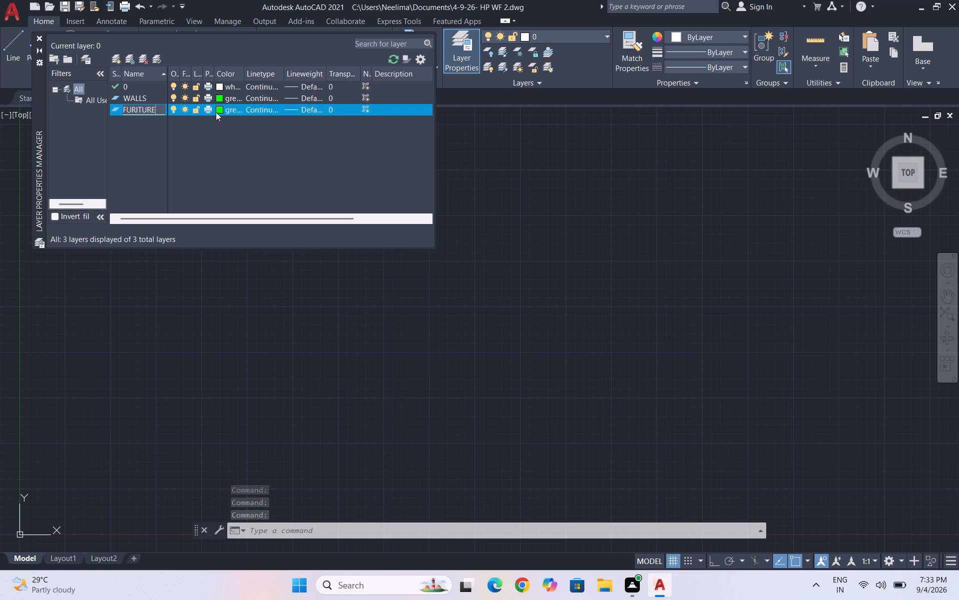
pyautogui.click(216, 108)
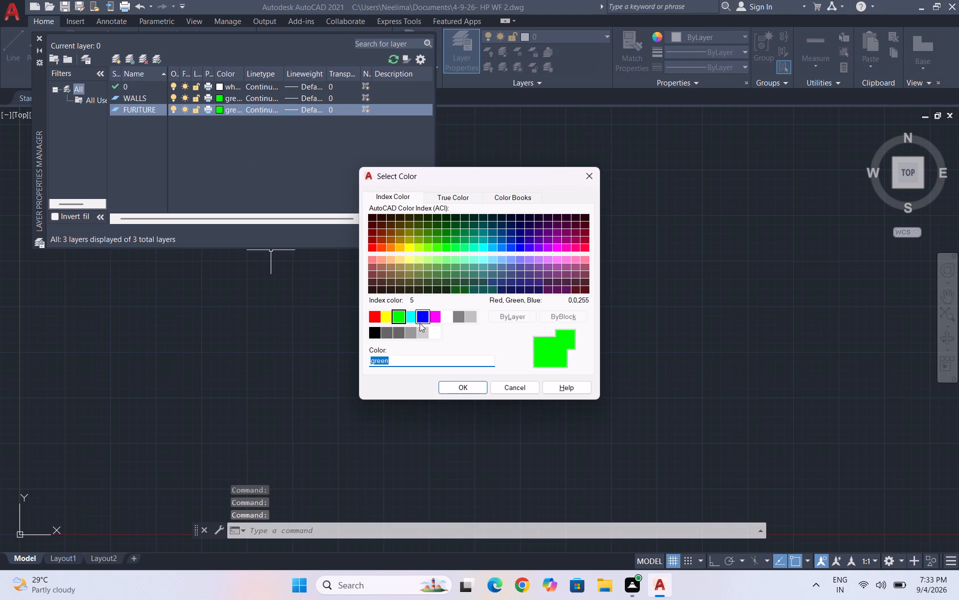
pyautogui.click(412, 319)
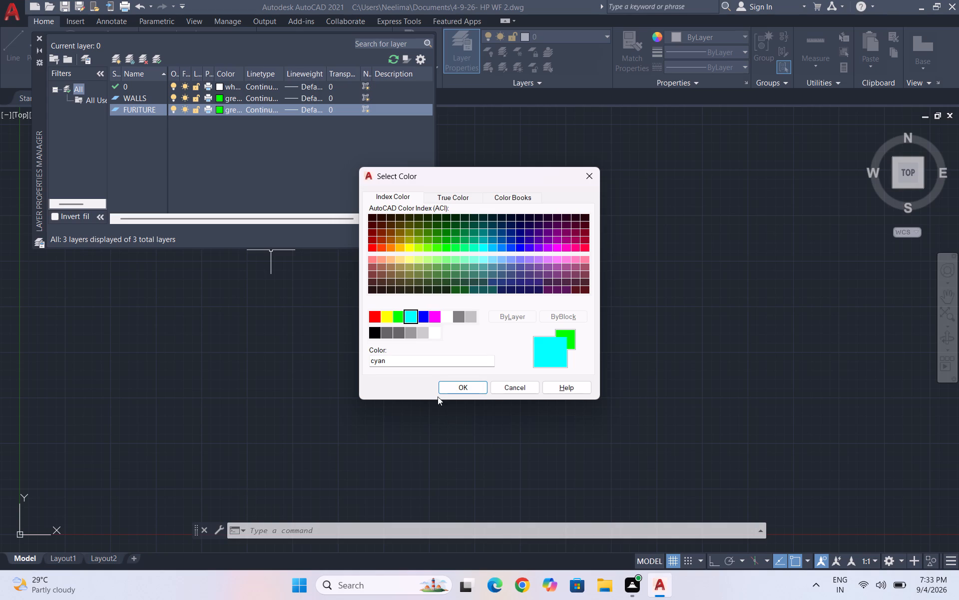
pyautogui.click(453, 388)
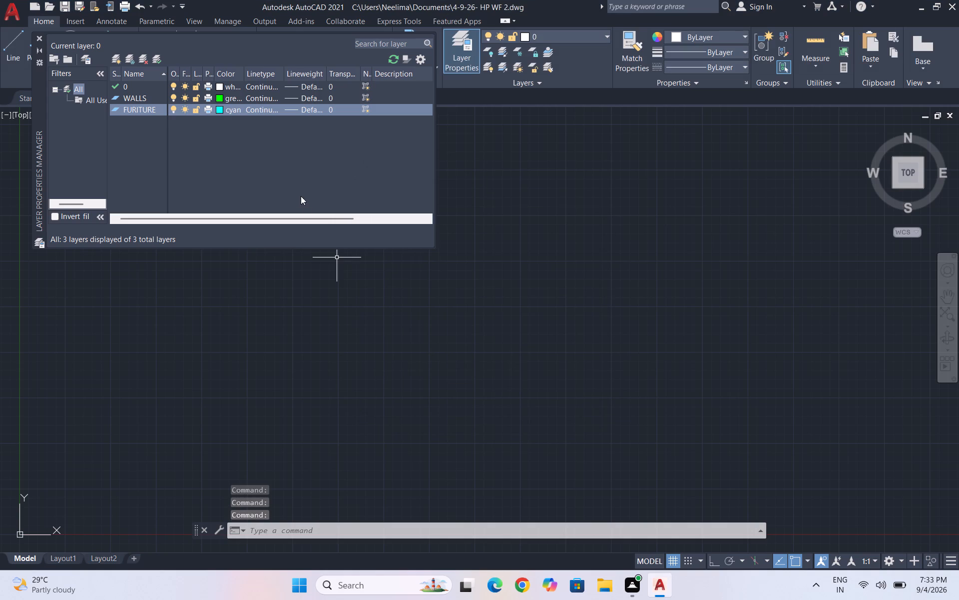
# Create a new layer named DOORS and set its colour to yellow.
pyautogui.click(120, 58)
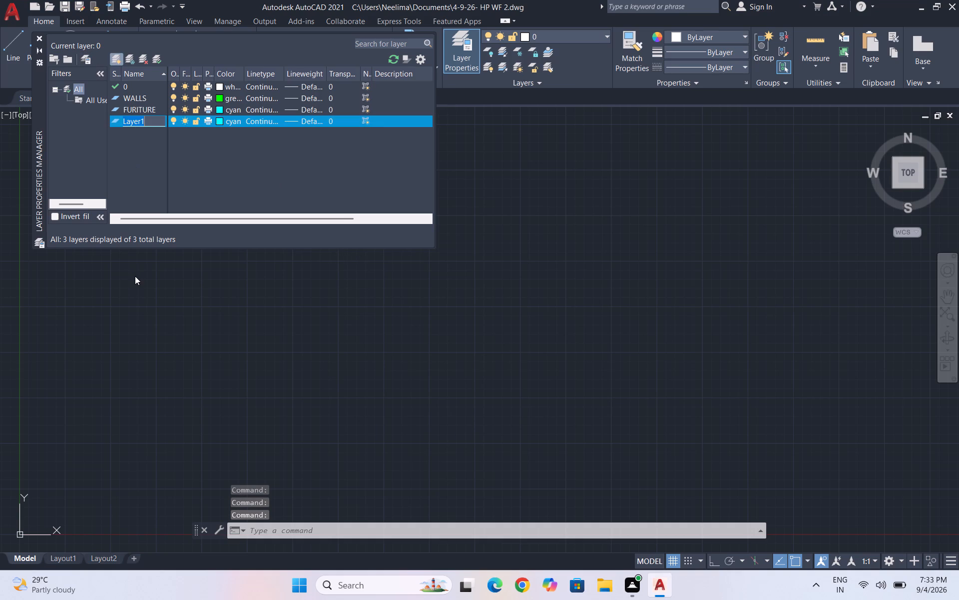
pyautogui.write('DOORS')
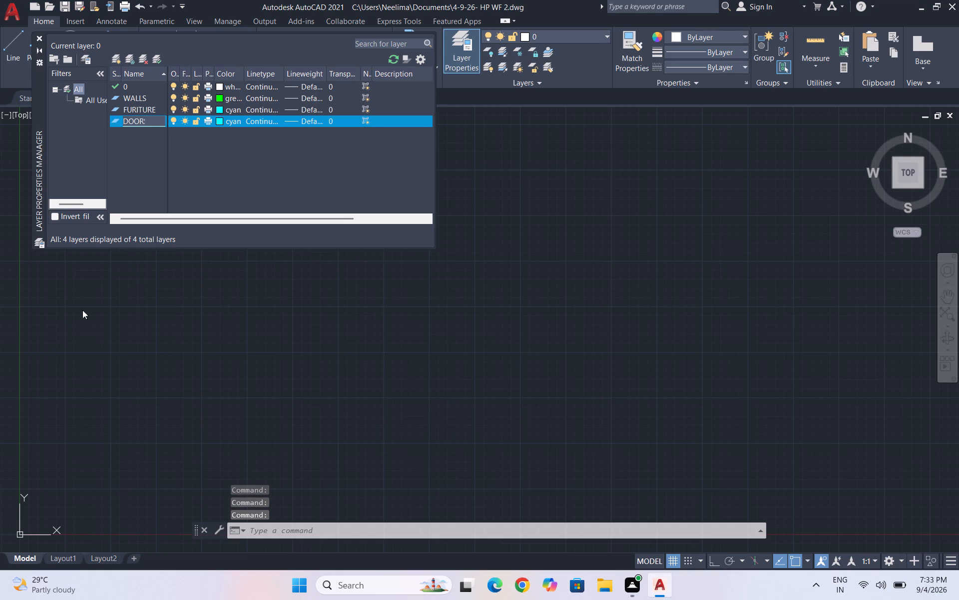
pyautogui.click(222, 123)
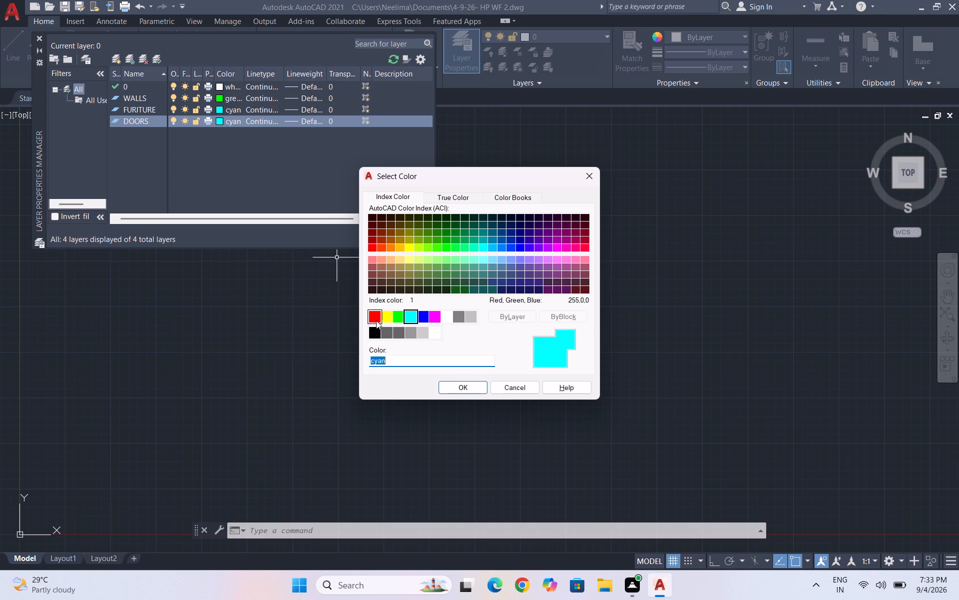
pyautogui.click(391, 312)
pyautogui.click(450, 387)
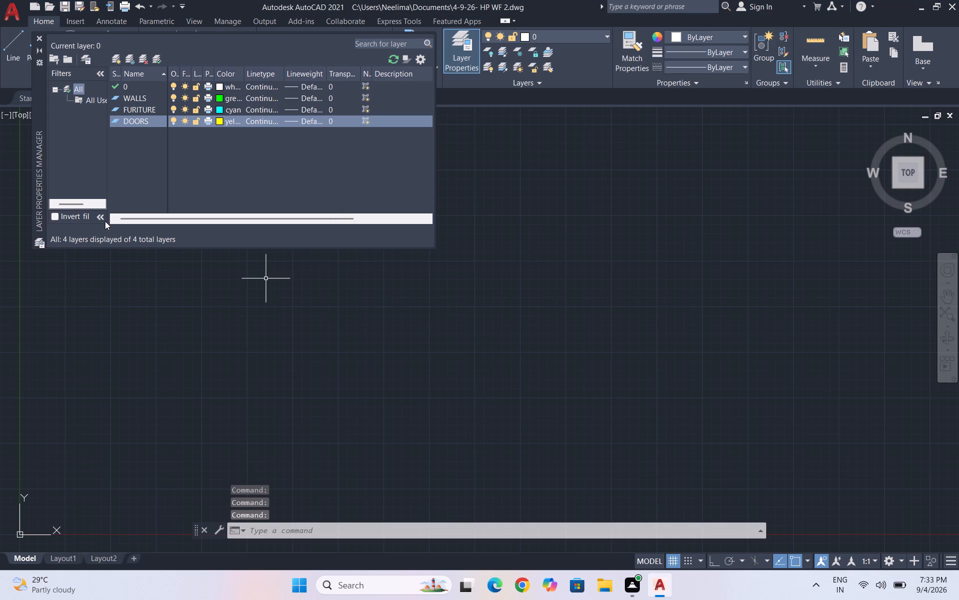
# Create a new layer named WINDOWS and set its colour to index colour 241.
pyautogui.click(118, 52)
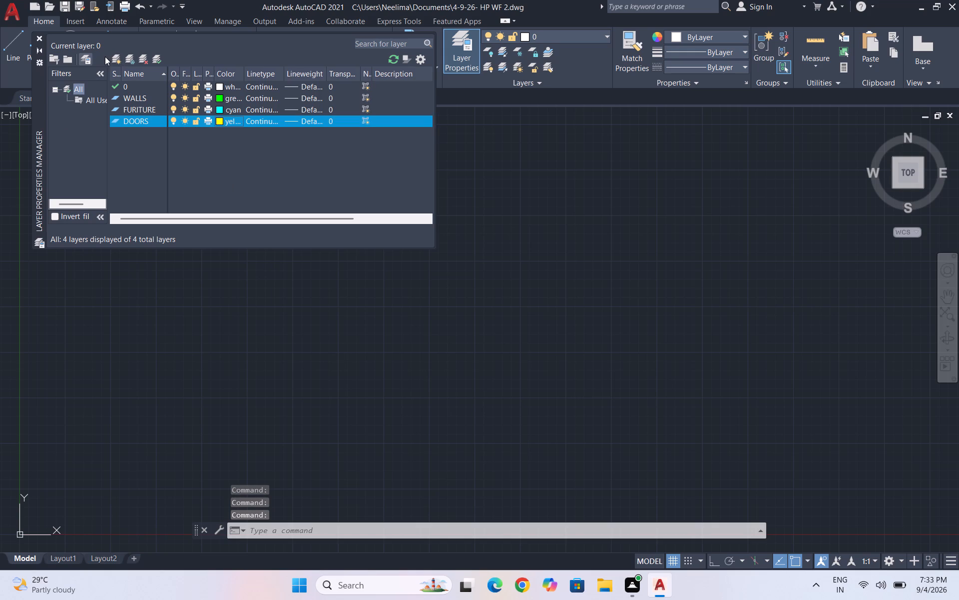
pyautogui.click(112, 58)
pyautogui.write('WINDOWS')
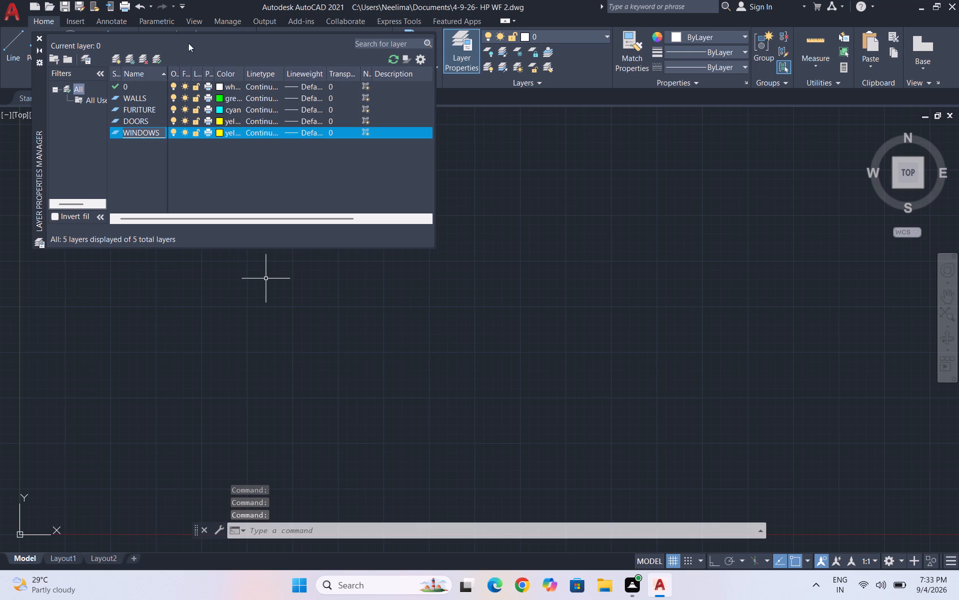
pyautogui.click(218, 132)
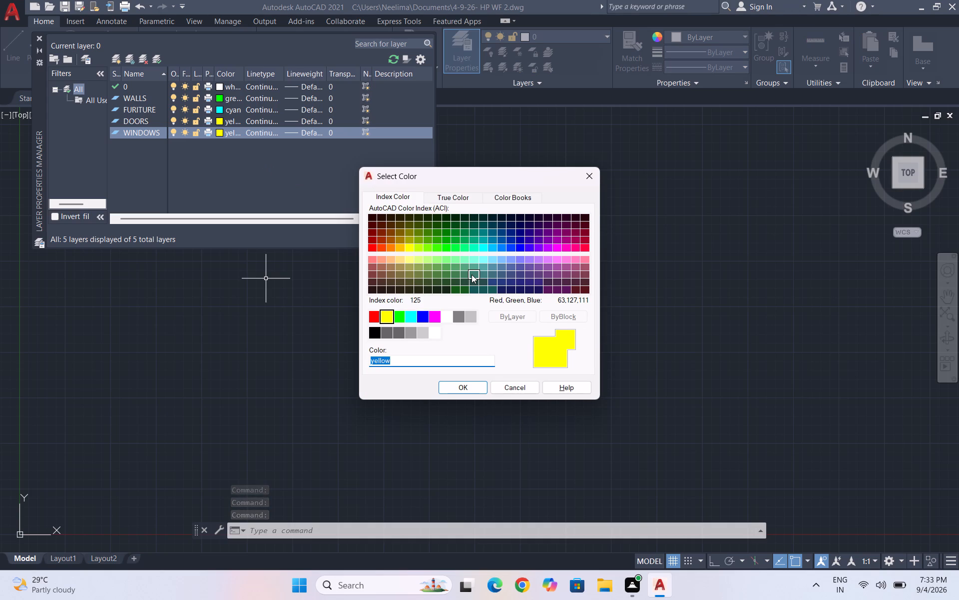
pyautogui.click(588, 260)
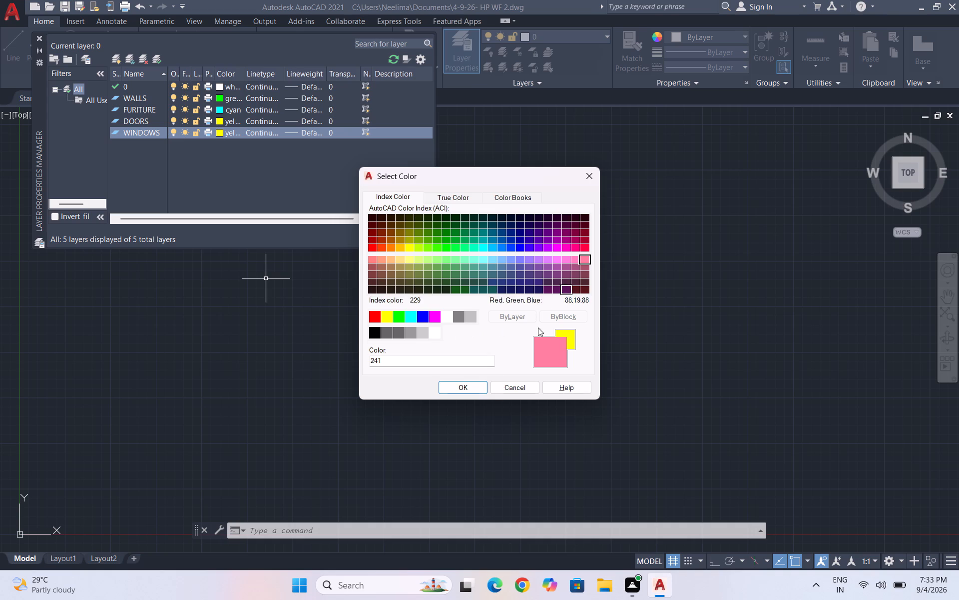
pyautogui.click(479, 386)
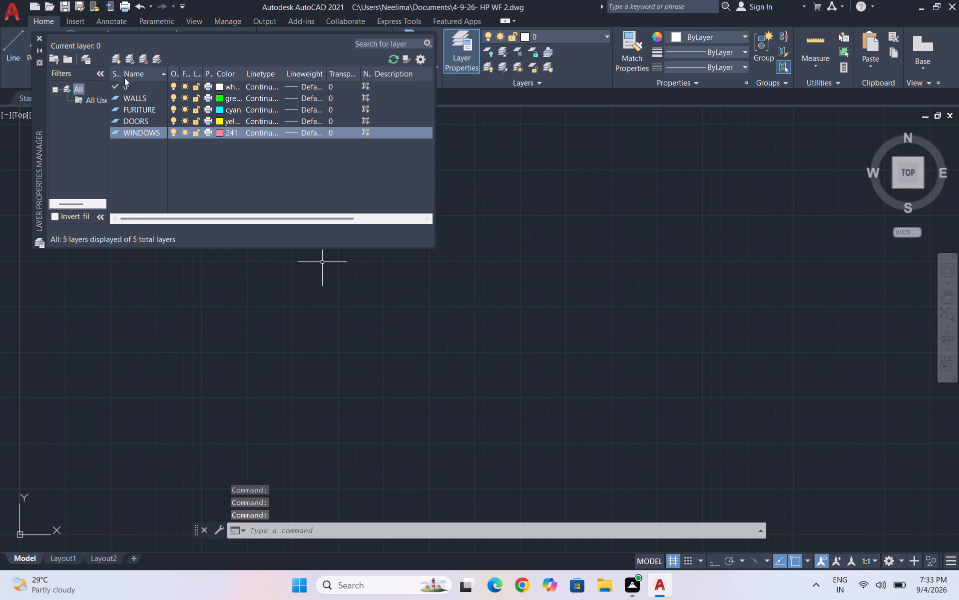
# Create a new layer named LH and set its colour to index colour 9.
pyautogui.click(114, 52)
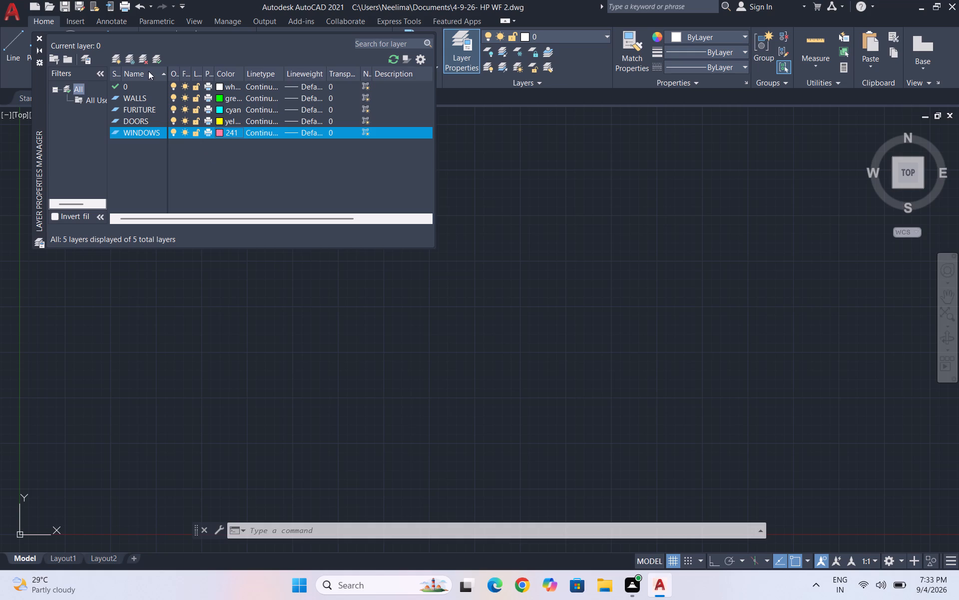
pyautogui.click(115, 59)
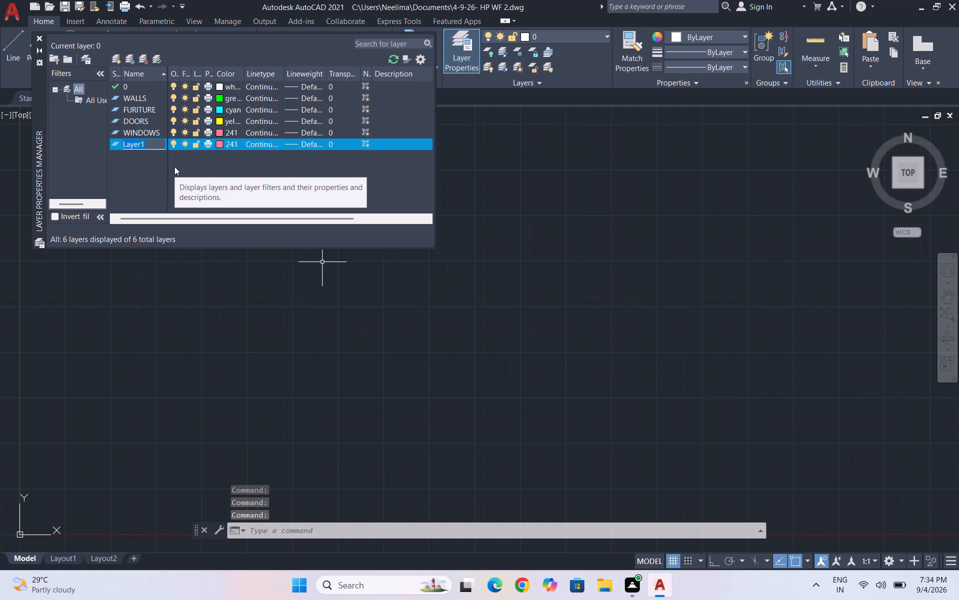
pyautogui.write('LH')
pyautogui.click(217, 145)
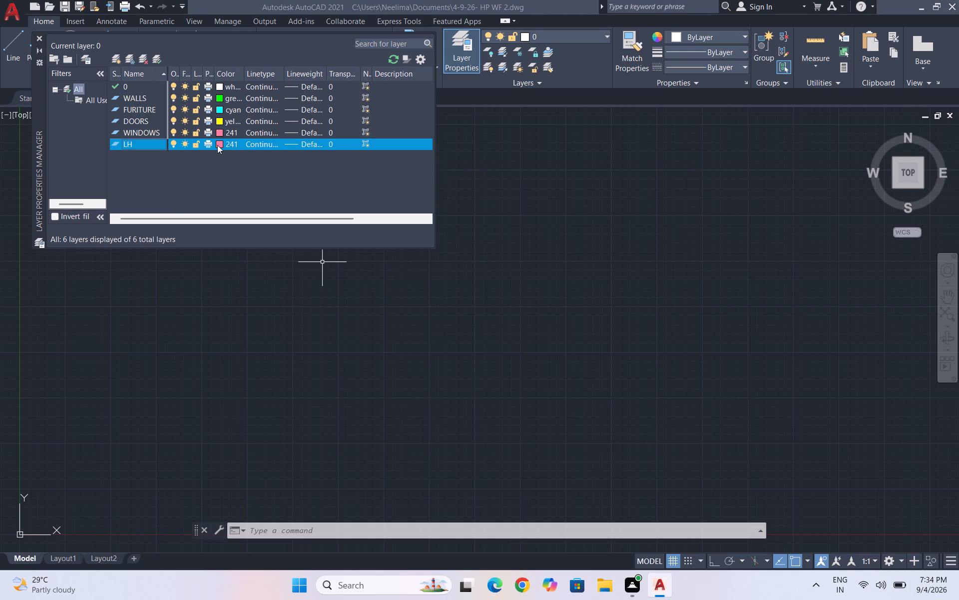
pyautogui.click(475, 317)
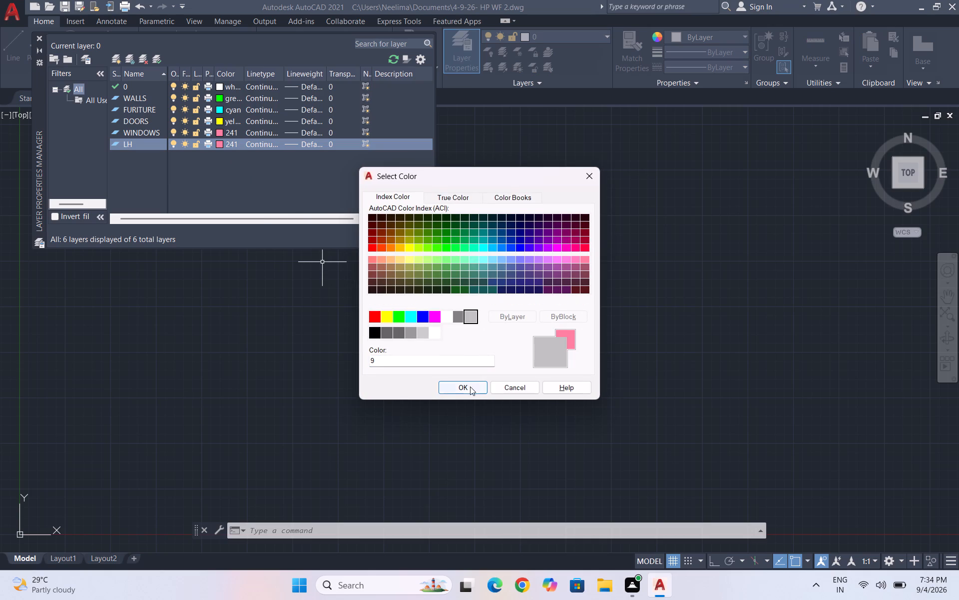
pyautogui.click(470, 385)
# Create a new layer named H and set its colour to white.
pyautogui.click(113, 59)
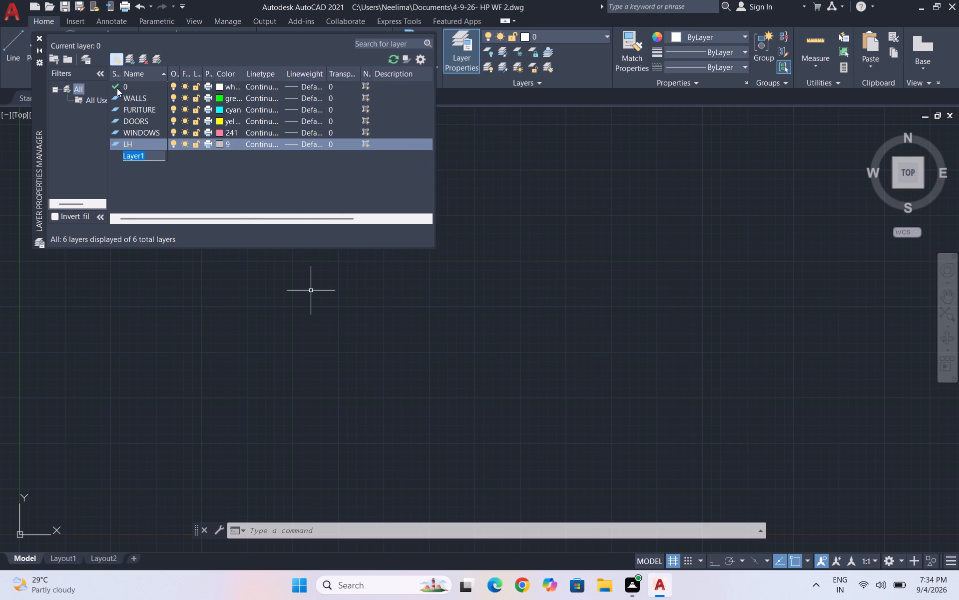
pyautogui.press('h')
pyautogui.press('Return')
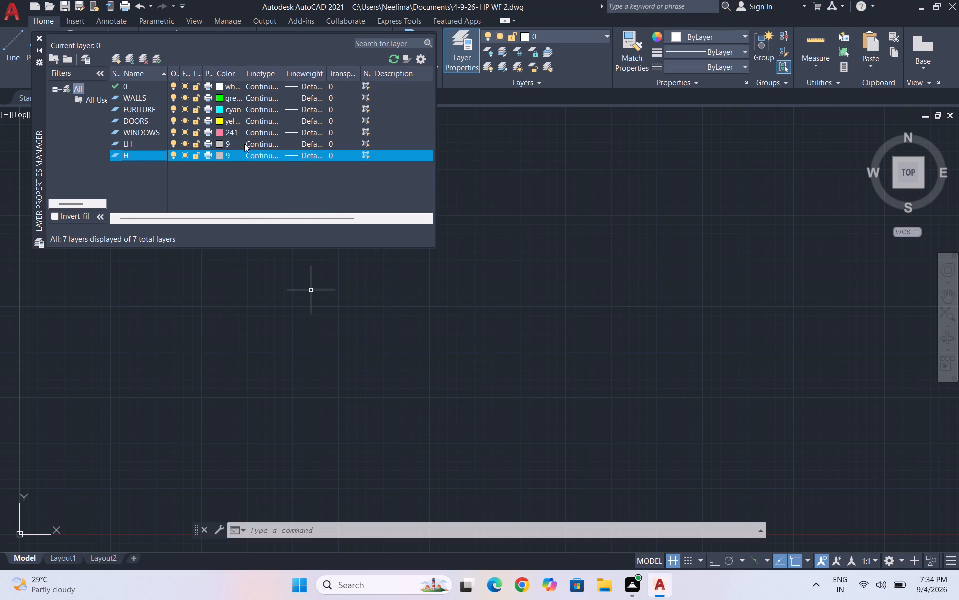
pyautogui.click(222, 152)
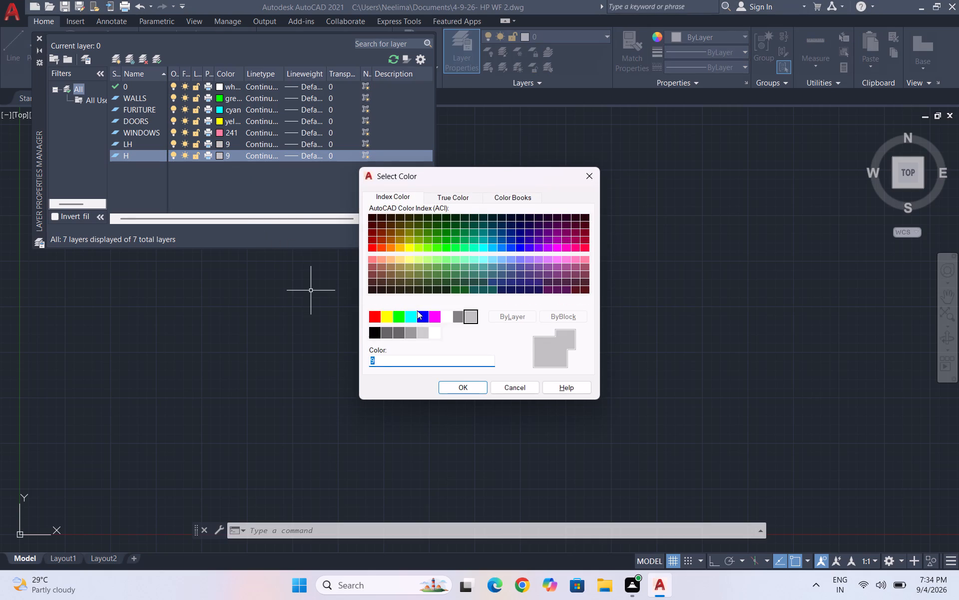
pyautogui.click(443, 317)
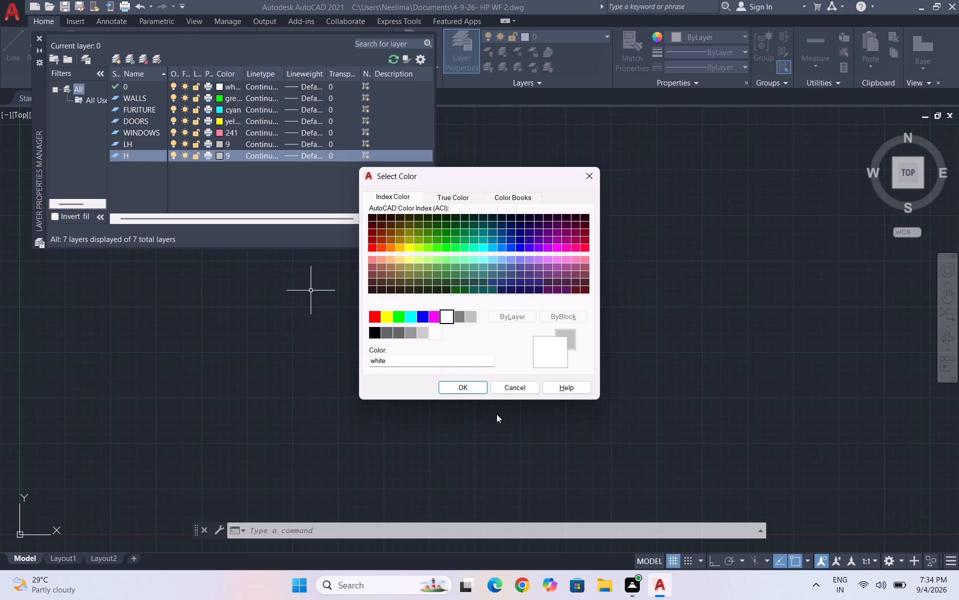
pyautogui.click(461, 394)
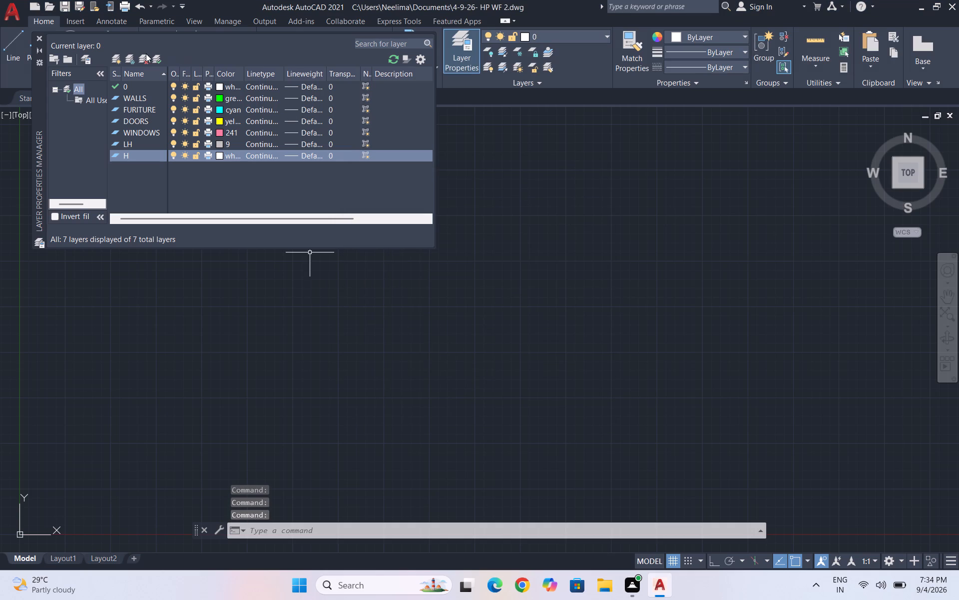
# Create a new layer named LIFT and set its colour to index colour 210.
pyautogui.click(114, 55)
pyautogui.write('LIFT')
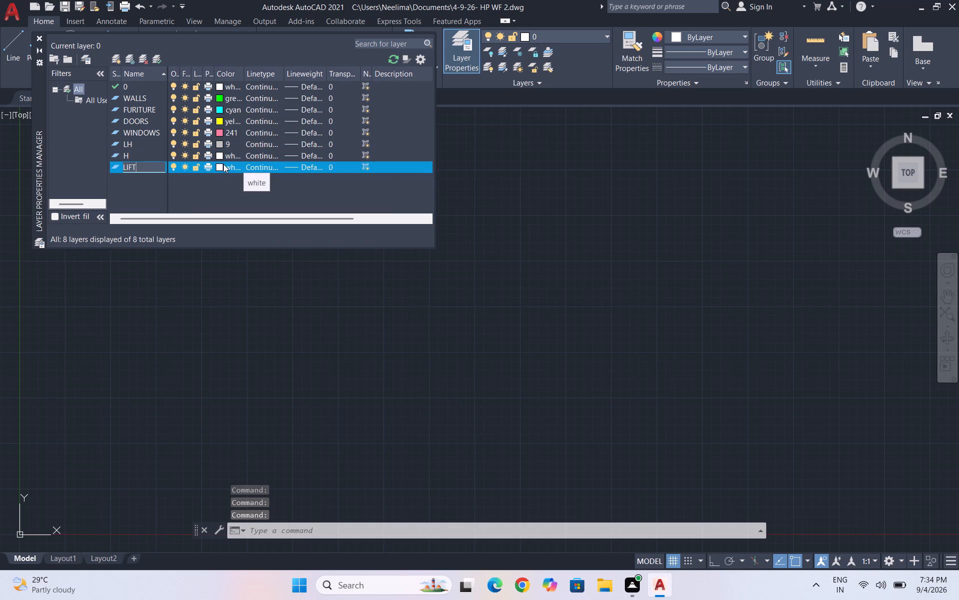
pyautogui.click(221, 165)
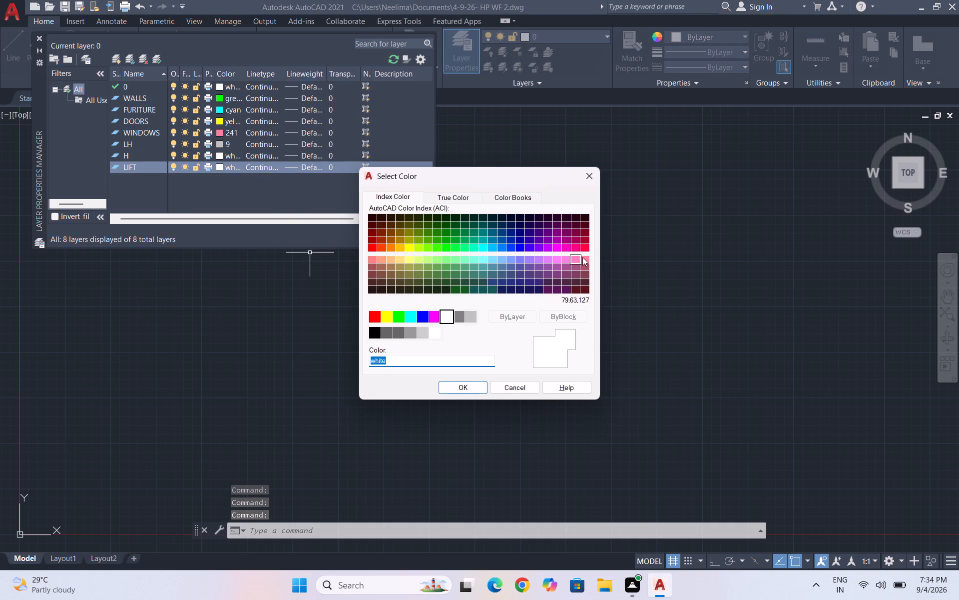
pyautogui.click(557, 248)
pyautogui.click(476, 384)
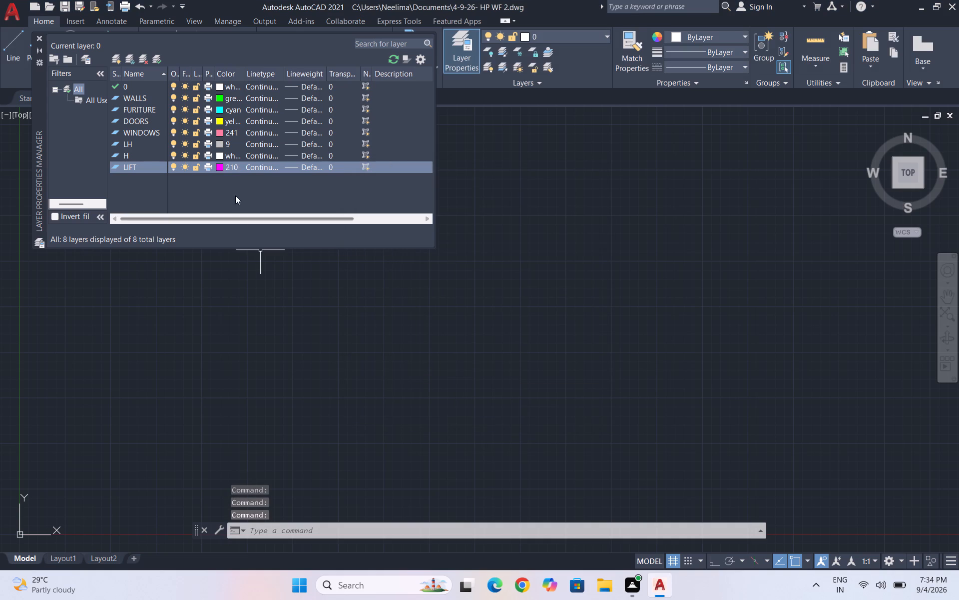
# Make WALLS the current layer and close the layer manager.
pyautogui.doubleClick(150, 99)
pyautogui.click(159, 56)
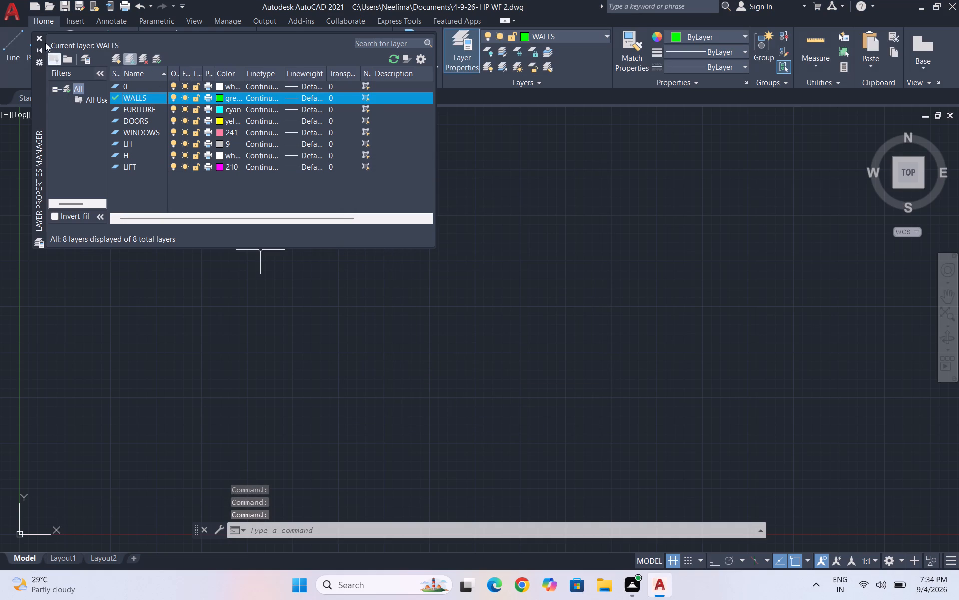
pyautogui.click(40, 32)
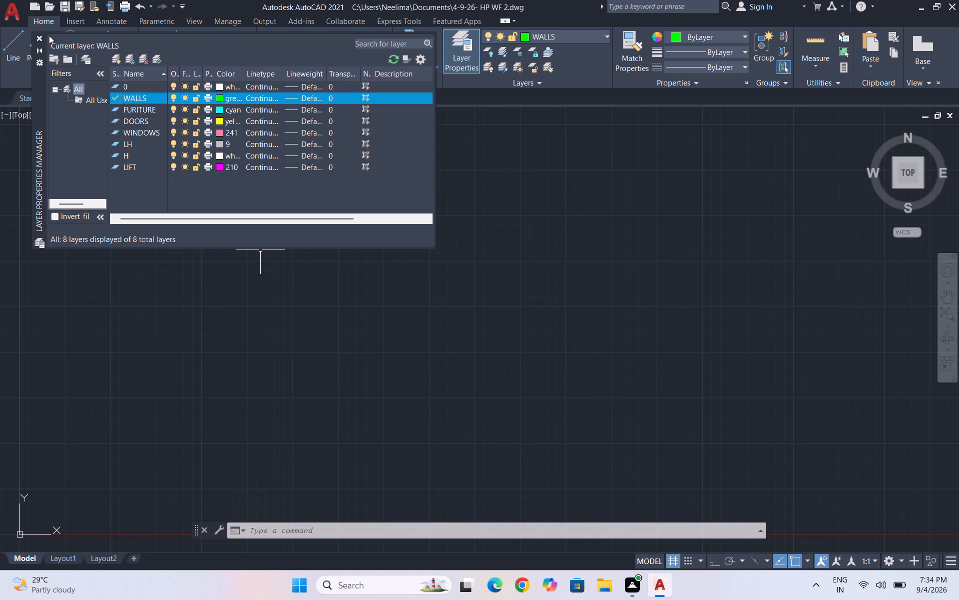
pyautogui.click(163, 64)
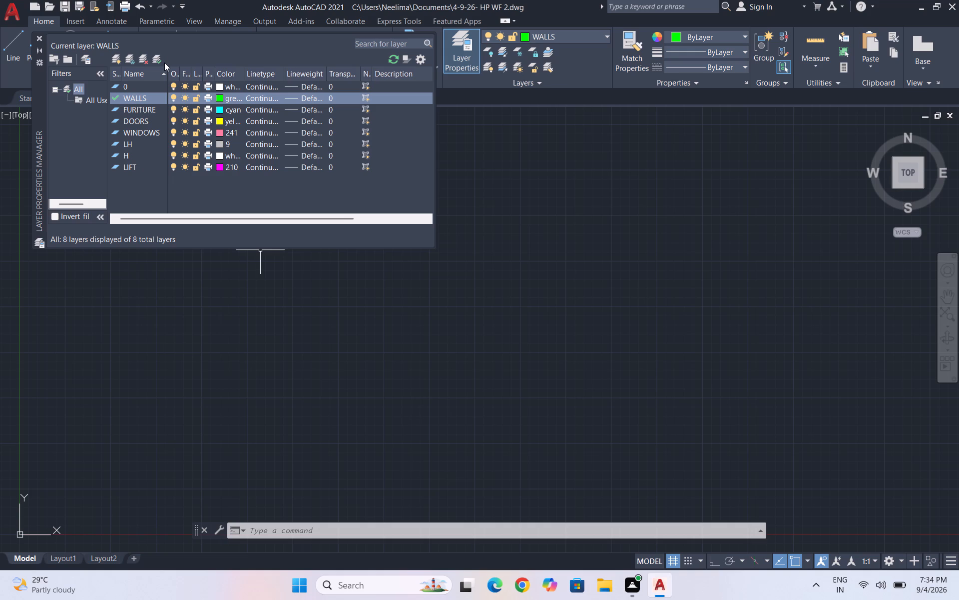
pyautogui.click(158, 64)
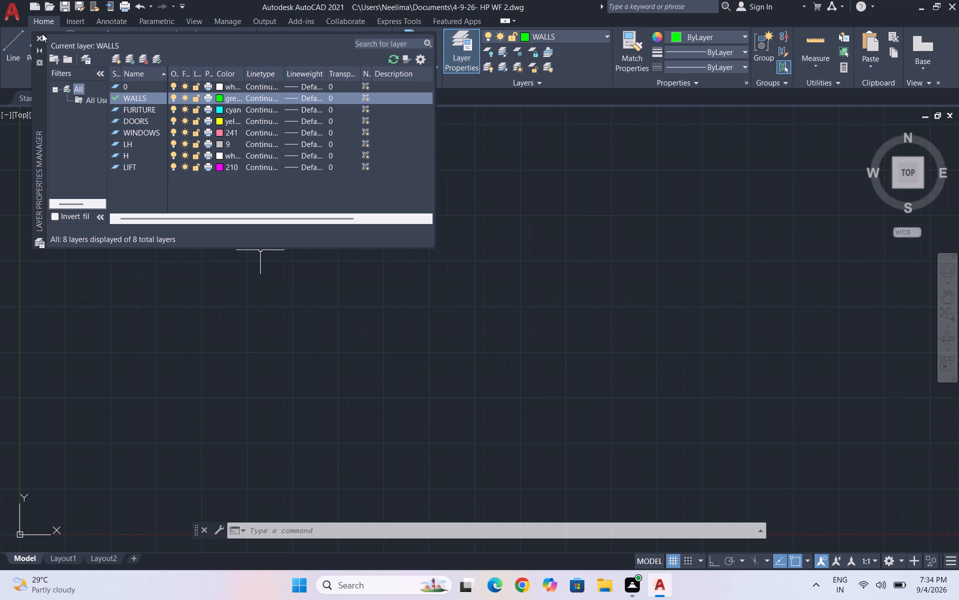
pyautogui.click(39, 33)
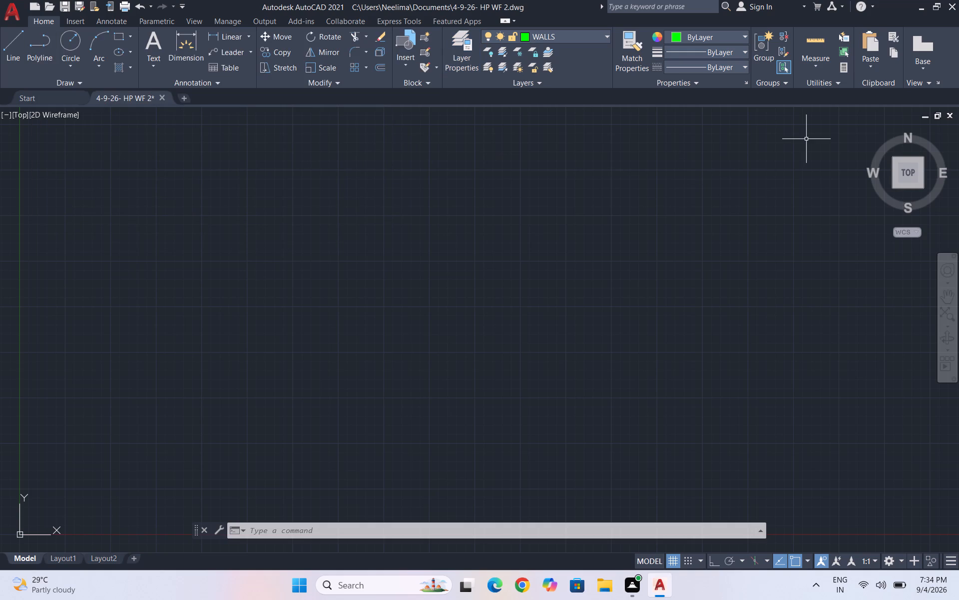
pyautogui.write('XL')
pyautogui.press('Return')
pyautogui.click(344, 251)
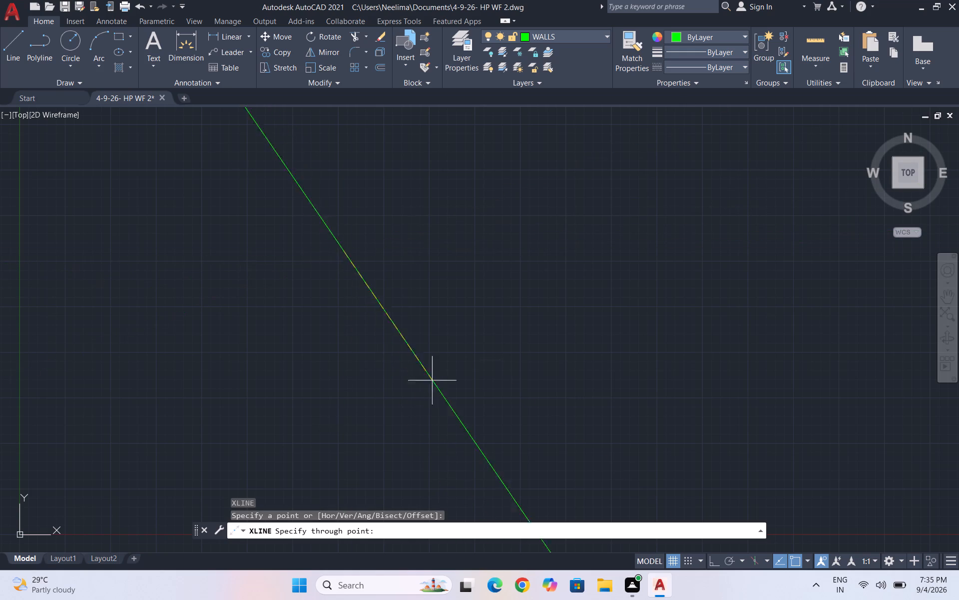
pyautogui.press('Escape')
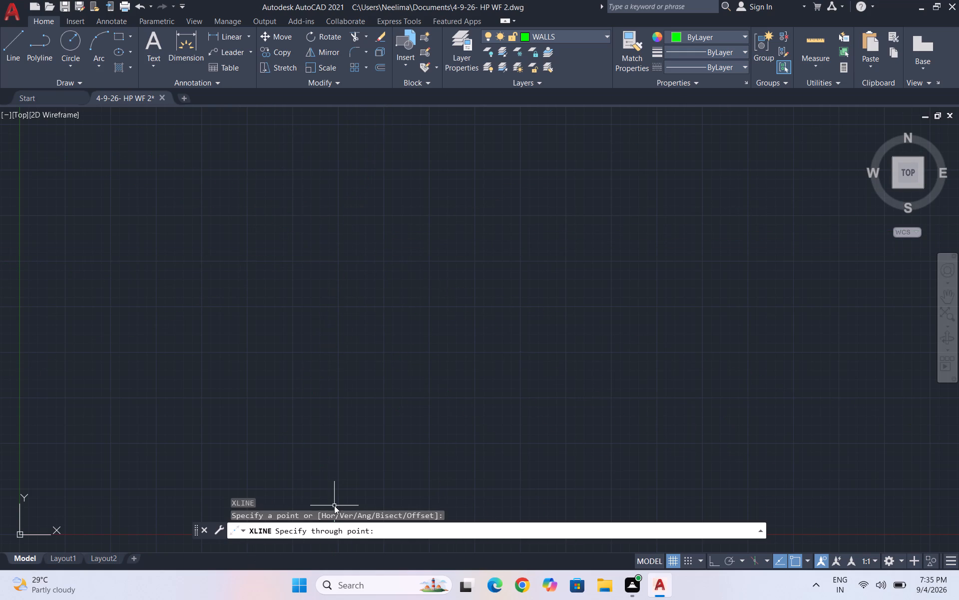
# Save the drawing under its existing name.
pyautogui.hotkey('ctrl', 's')
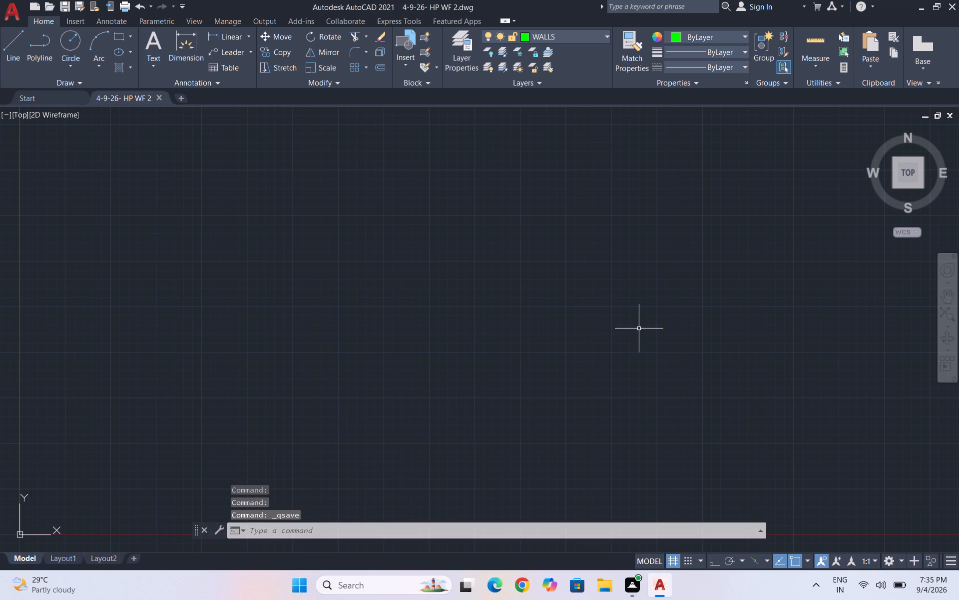
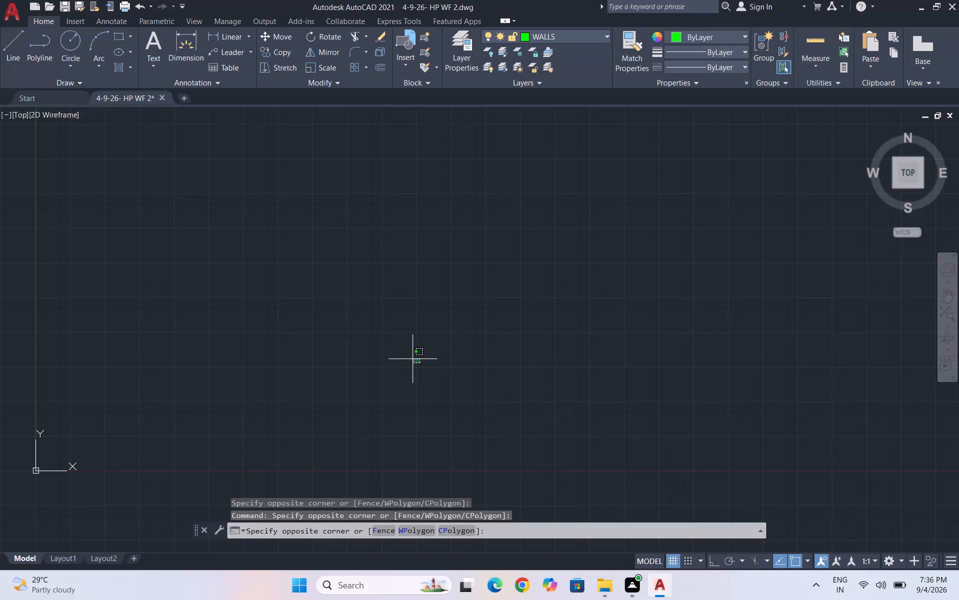
# Draw a vertical construction line to the right of the origin for the outer face of the first wall.
pyautogui.write('XL')
pyautogui.press('Return')
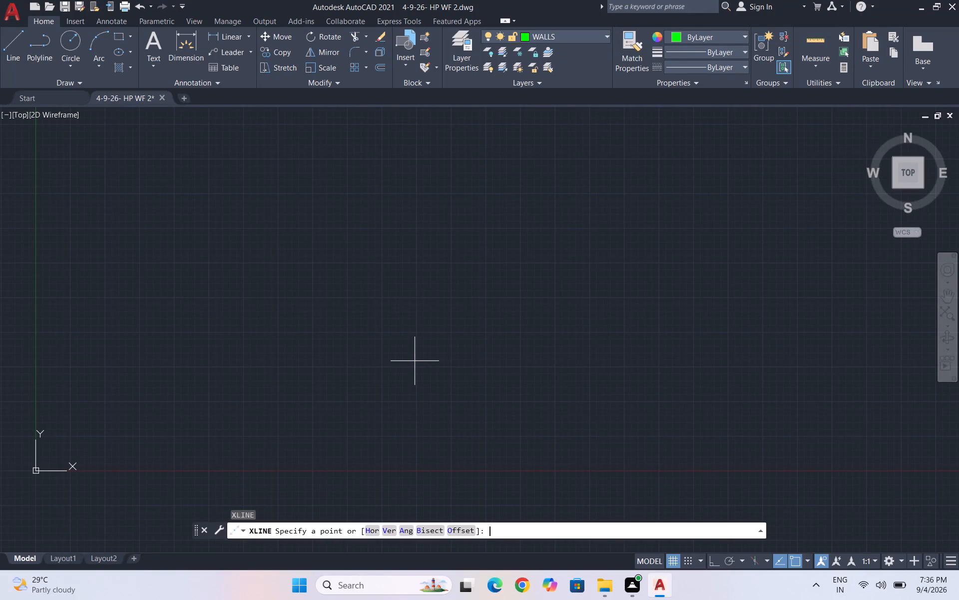
pyautogui.press('v')
pyautogui.press('Return')
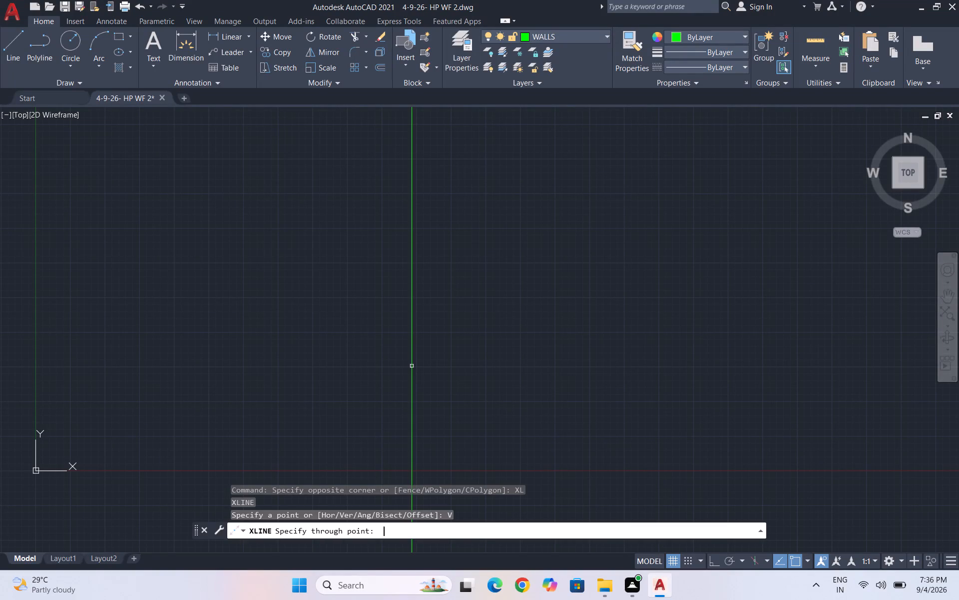
pyautogui.click(234, 353)
pyautogui.press('Escape')
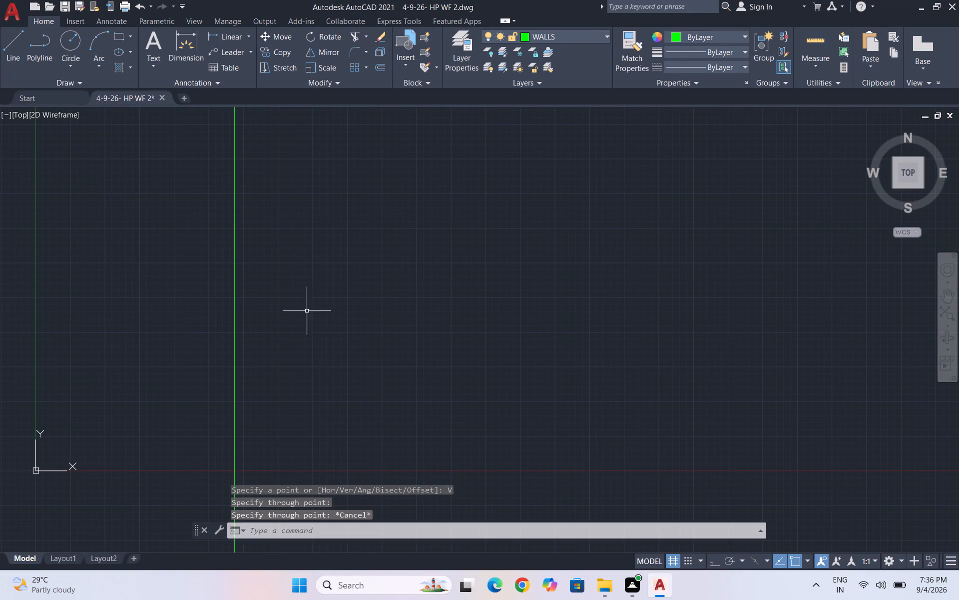
# Offset the vertical construction line 9" to the right to form the outer wall thickness.
pyautogui.moveTo(294, 298); pyautogui.dragTo(285, 294)
pyautogui.click(152, 250)
pyautogui.press('o')
pyautogui.press('Return')
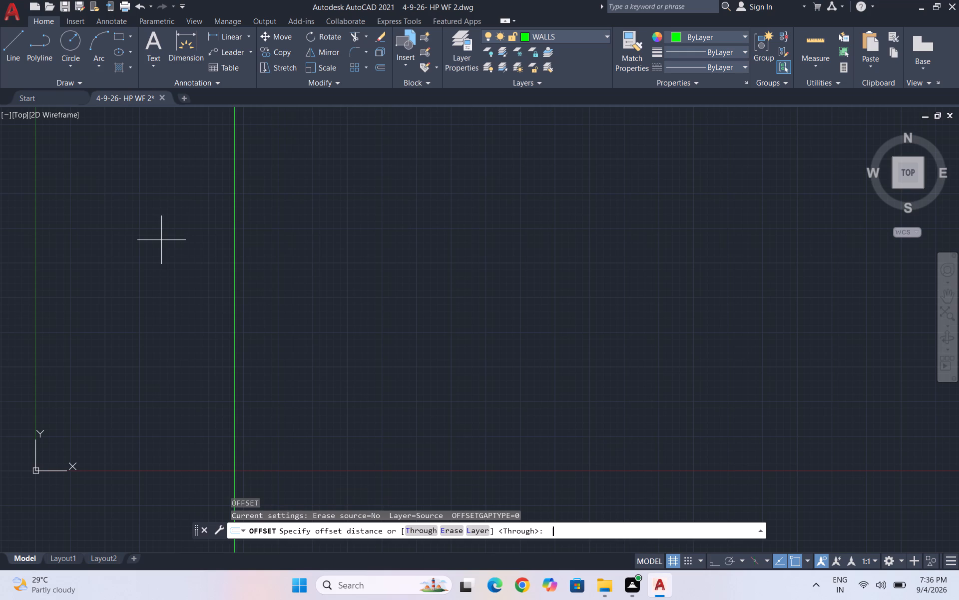
pyautogui.write('9"')
pyautogui.press('Return')
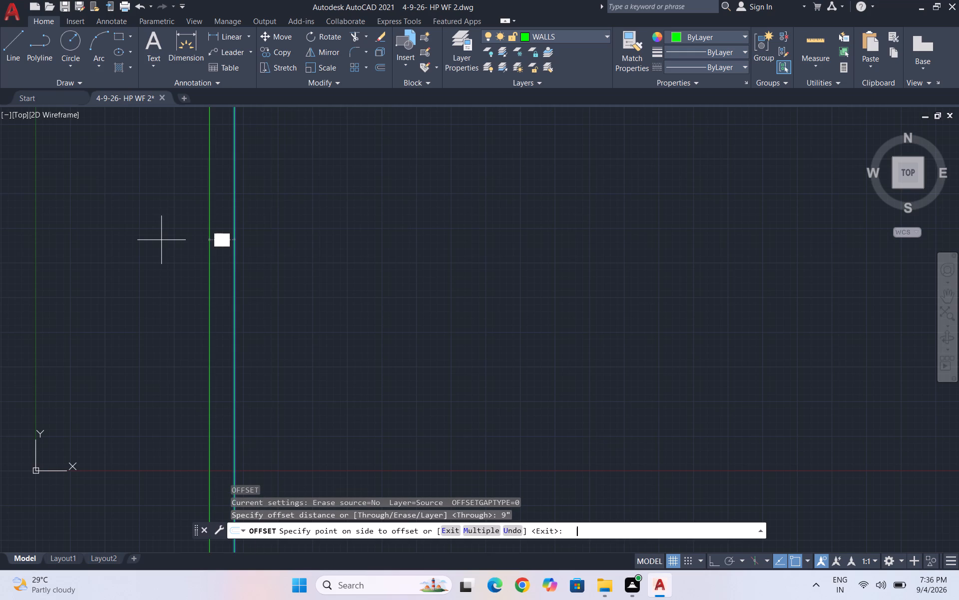
pyautogui.click(312, 252)
# Offset the wall's inner line 14' to the right, and offset that copy 5" further right as a partition wall.
pyautogui.click(258, 235)
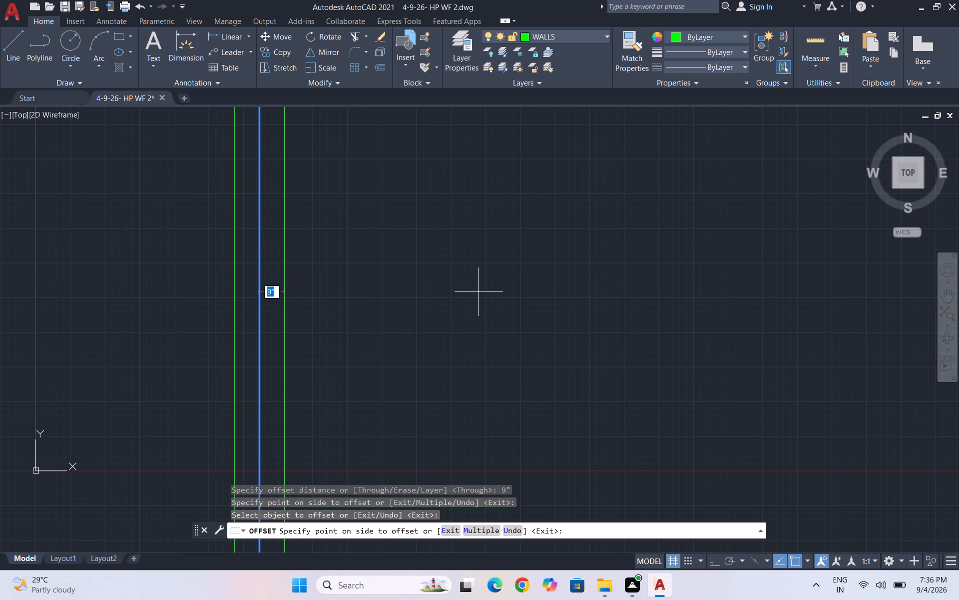
pyautogui.write("14'")
pyautogui.press('Return')
pyautogui.scroll(-3, 439, 259)
pyautogui.scroll(-2, 384, 363)
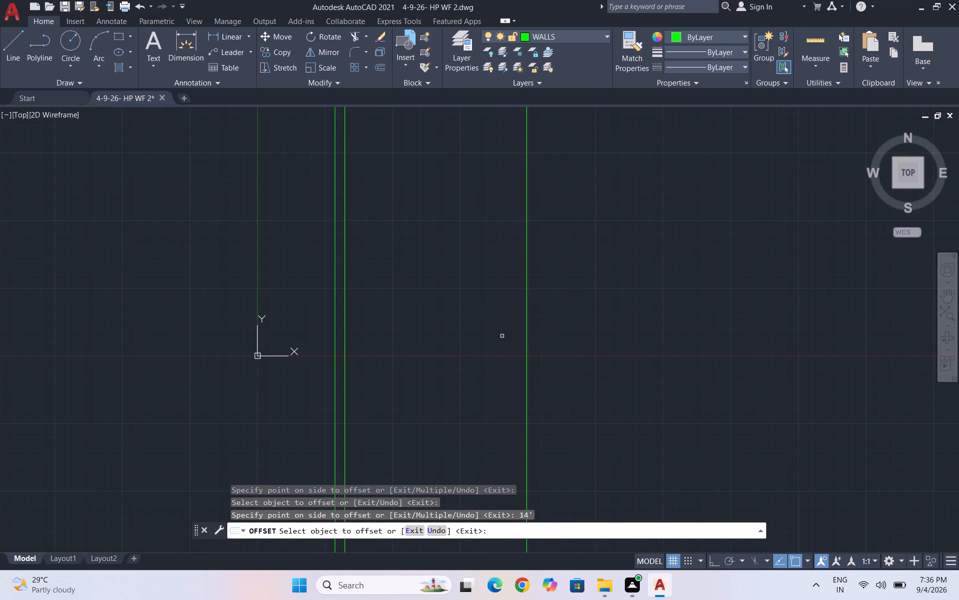
pyautogui.click(526, 275)
pyautogui.write('5"')
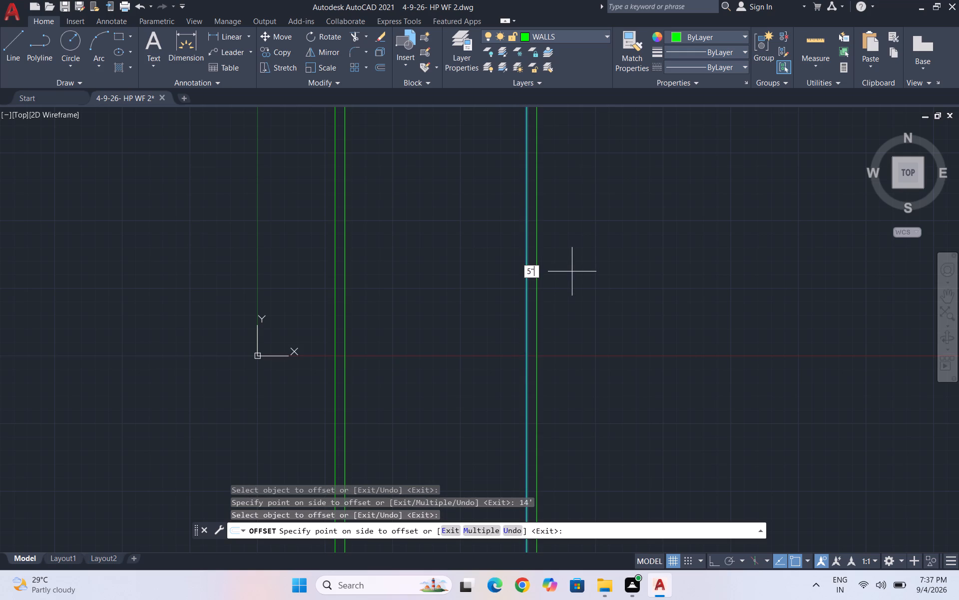
pyautogui.press('Return')
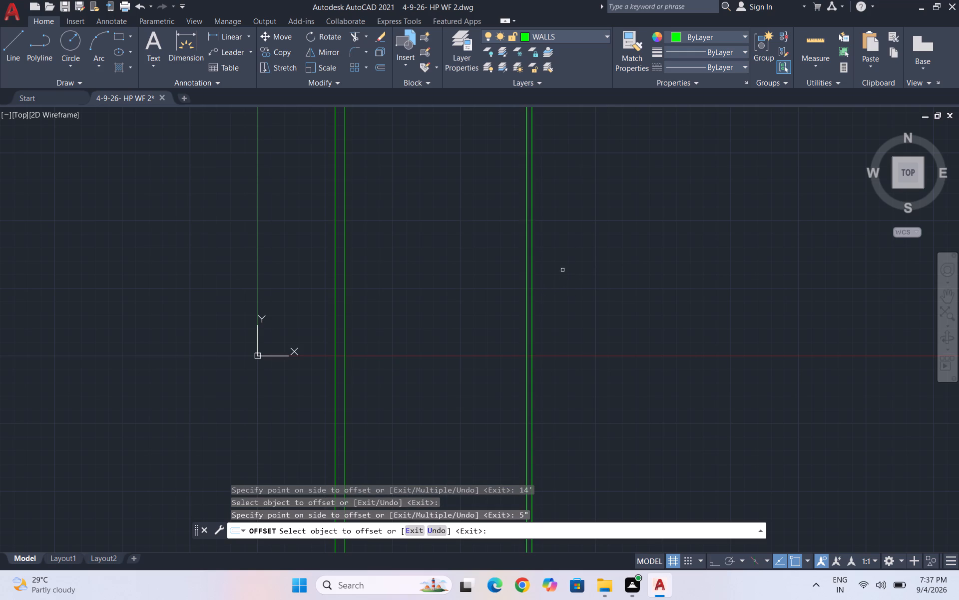
# Offset the partition's second line 14' to the right to set the second room's width.
pyautogui.click(533, 258)
pyautogui.write("14'")
pyautogui.press('Return')
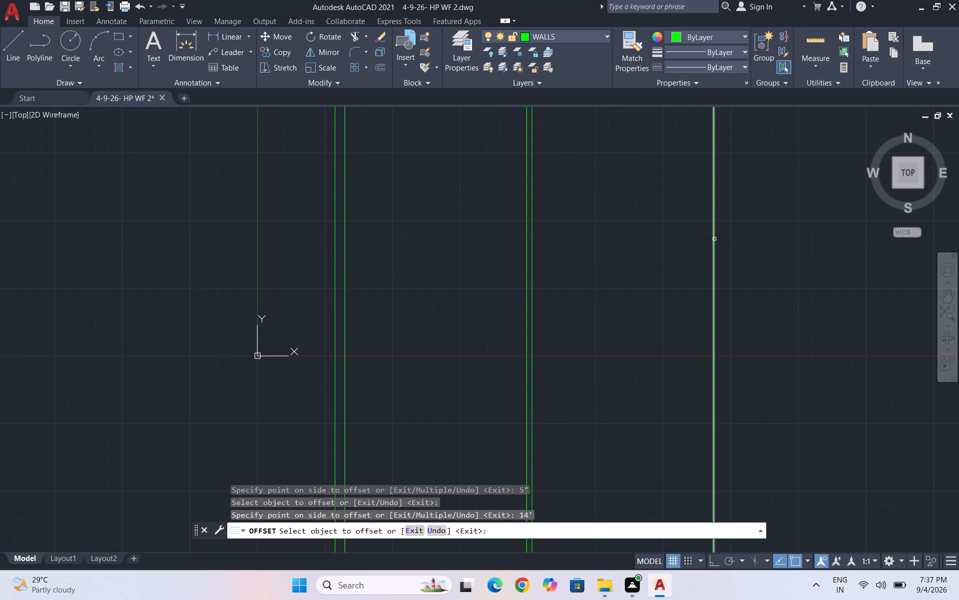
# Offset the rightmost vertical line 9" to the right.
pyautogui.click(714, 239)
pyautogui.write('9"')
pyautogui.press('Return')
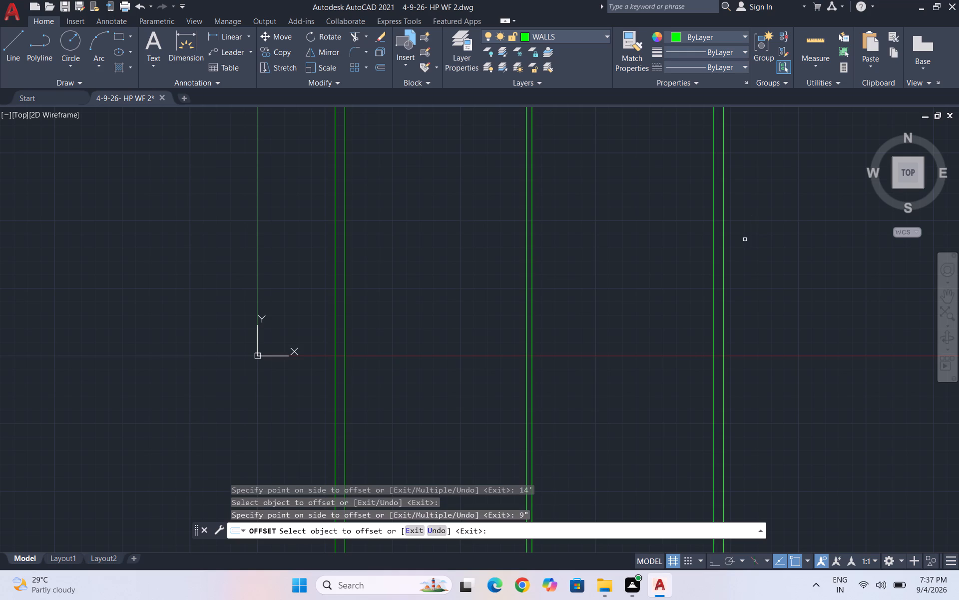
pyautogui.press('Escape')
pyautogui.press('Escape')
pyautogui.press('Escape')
# Draw a horizontal construction line across the vertical lines, above the origin.
pyautogui.write('XL')
pyautogui.press('Return')
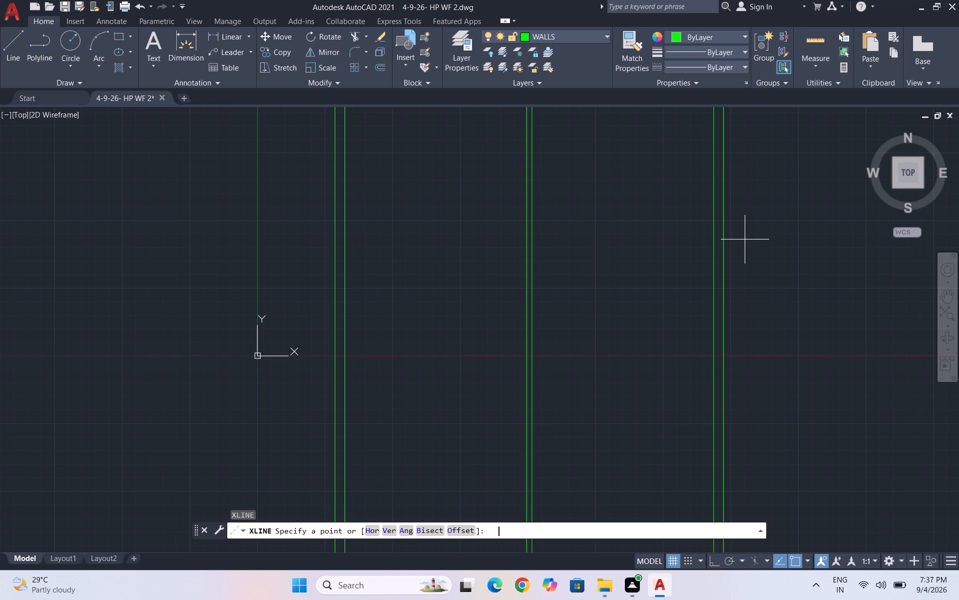
pyautogui.press('h')
pyautogui.press('Return')
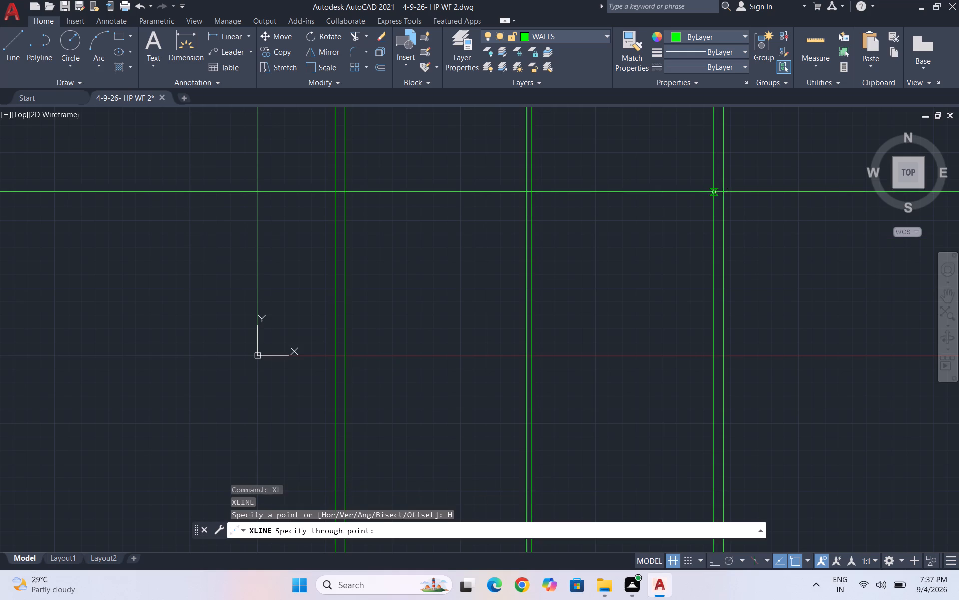
pyautogui.click(604, 169)
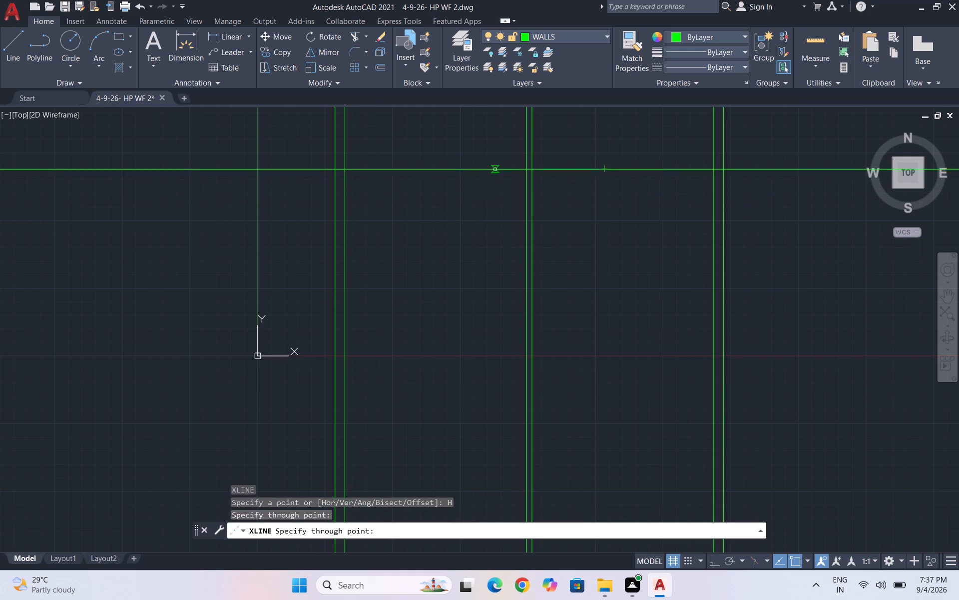
pyautogui.press('Escape')
# Offset the horizontal construction line 9" downward to form the top wall's thickness.
pyautogui.moveTo(480, 173); pyautogui.dragTo(460, 162)
pyautogui.click(432, 136)
pyautogui.press('o')
pyautogui.press('Return')
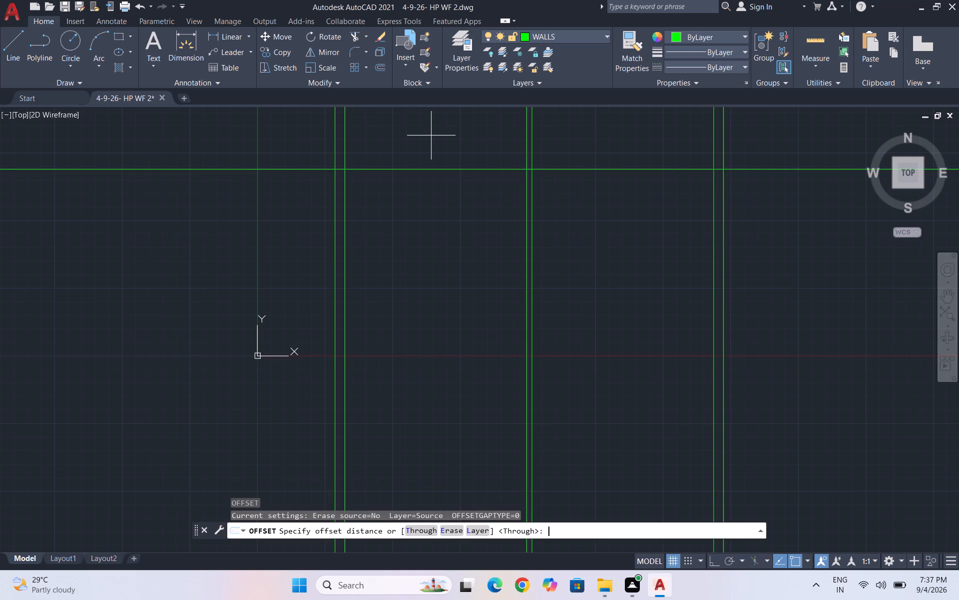
pyautogui.write('9"')
pyautogui.press('Return')
pyautogui.click(482, 248)
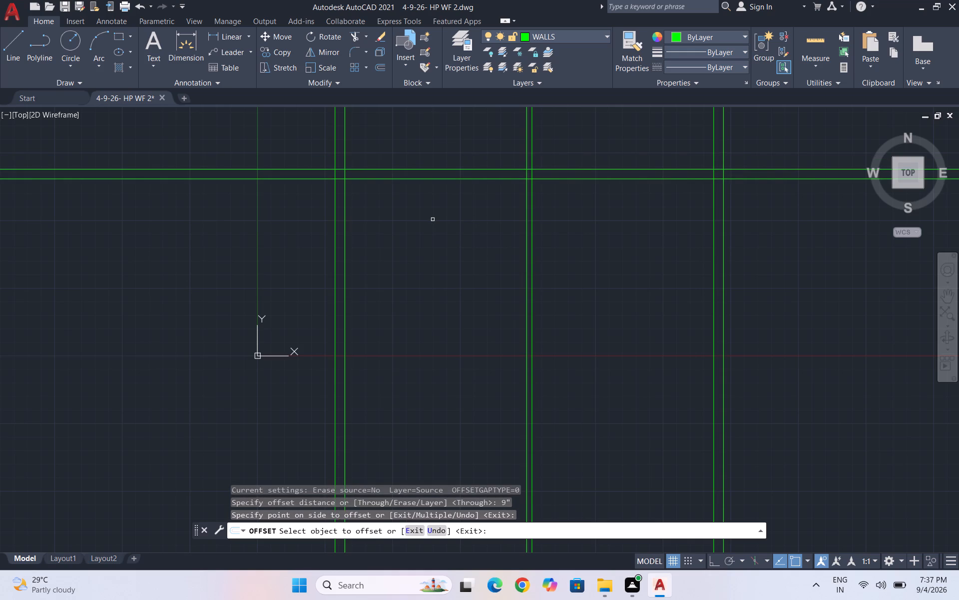
pyautogui.press('Escape')
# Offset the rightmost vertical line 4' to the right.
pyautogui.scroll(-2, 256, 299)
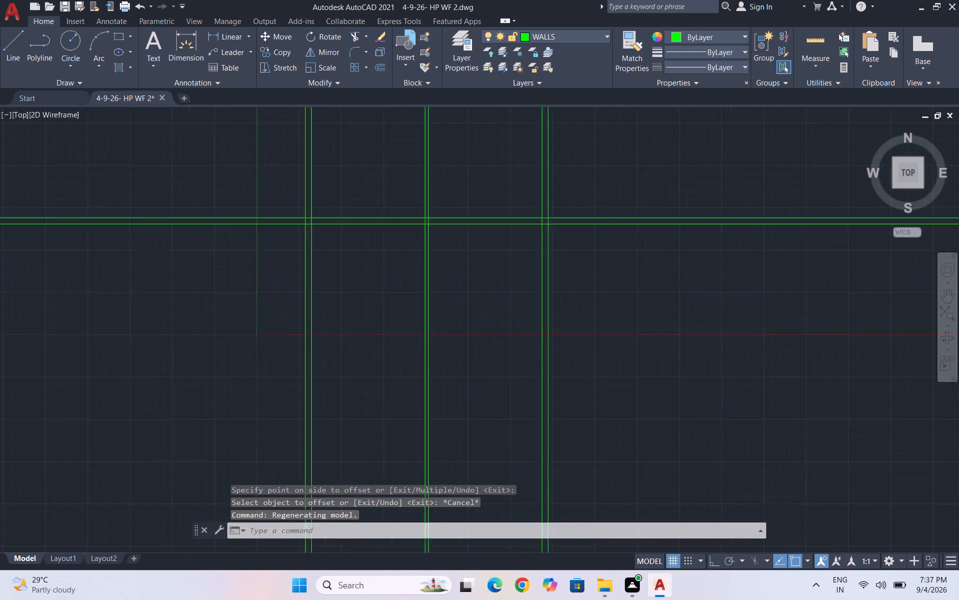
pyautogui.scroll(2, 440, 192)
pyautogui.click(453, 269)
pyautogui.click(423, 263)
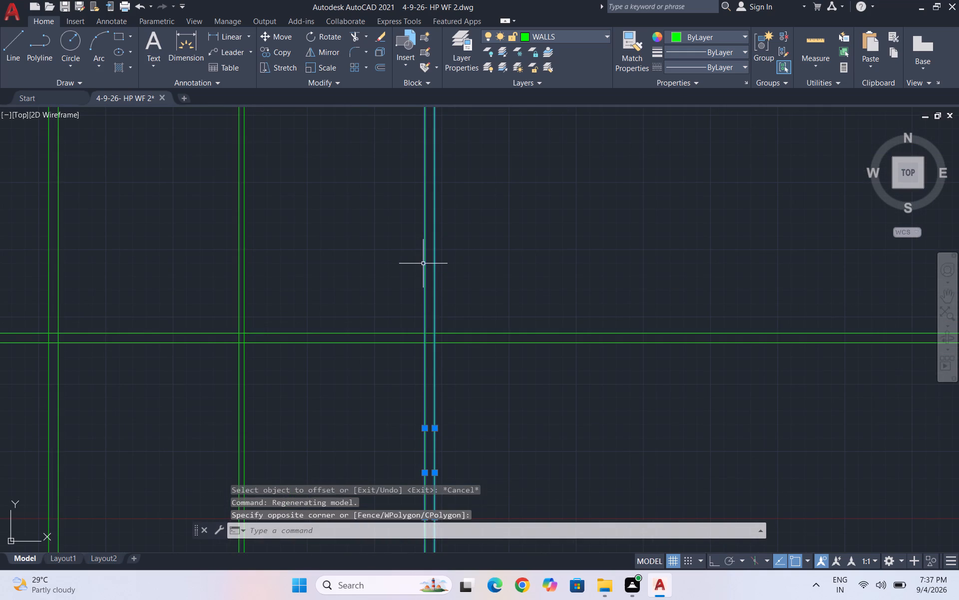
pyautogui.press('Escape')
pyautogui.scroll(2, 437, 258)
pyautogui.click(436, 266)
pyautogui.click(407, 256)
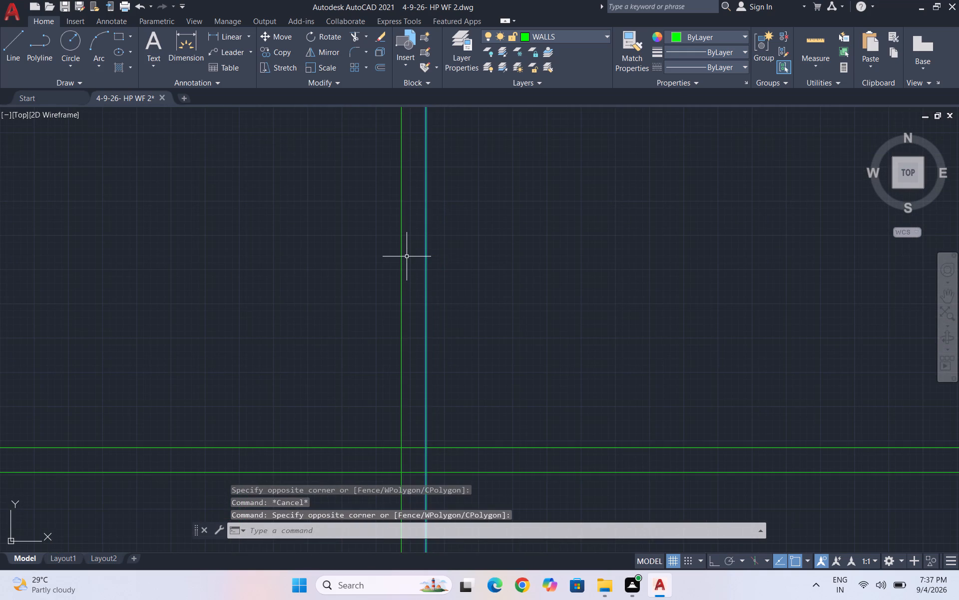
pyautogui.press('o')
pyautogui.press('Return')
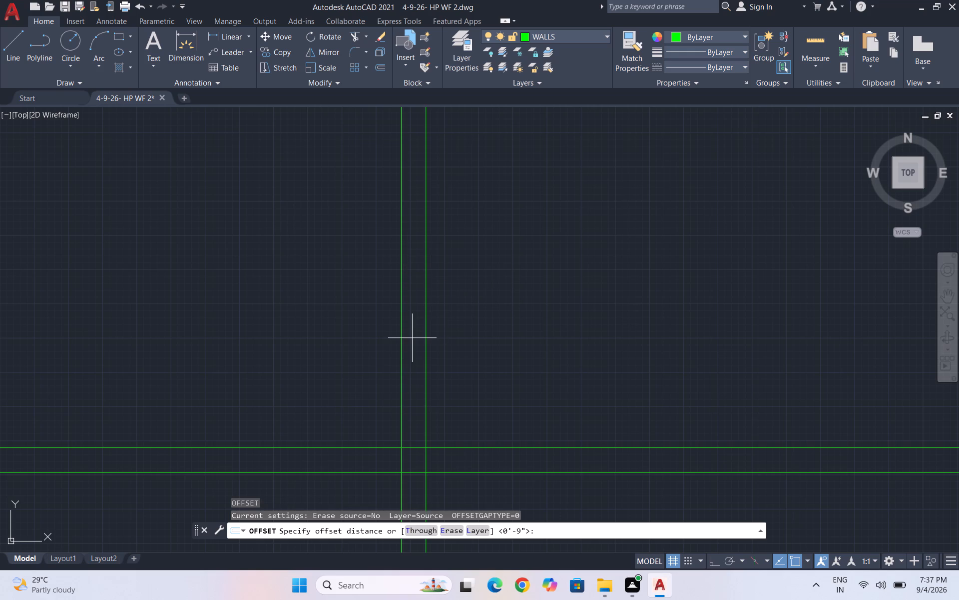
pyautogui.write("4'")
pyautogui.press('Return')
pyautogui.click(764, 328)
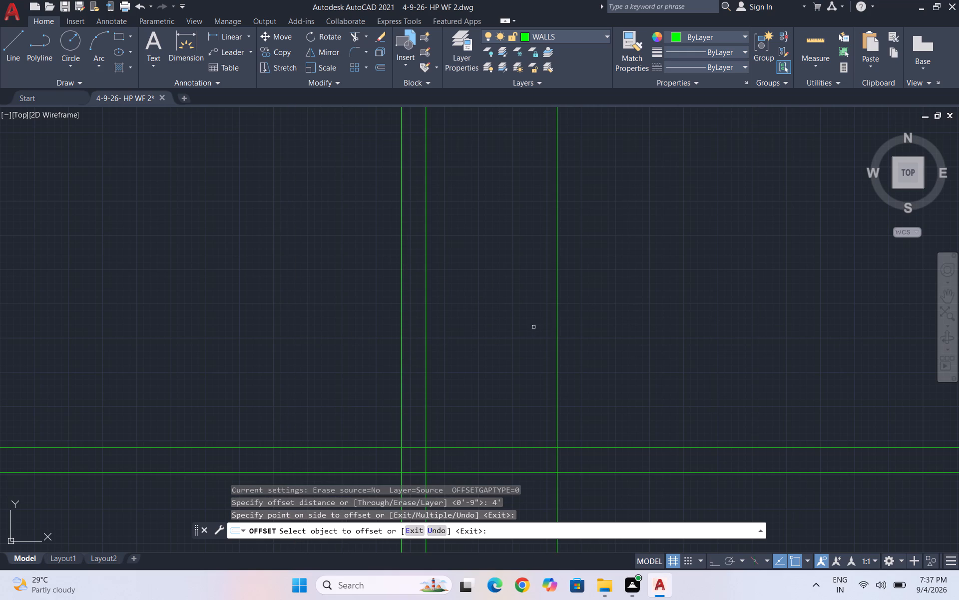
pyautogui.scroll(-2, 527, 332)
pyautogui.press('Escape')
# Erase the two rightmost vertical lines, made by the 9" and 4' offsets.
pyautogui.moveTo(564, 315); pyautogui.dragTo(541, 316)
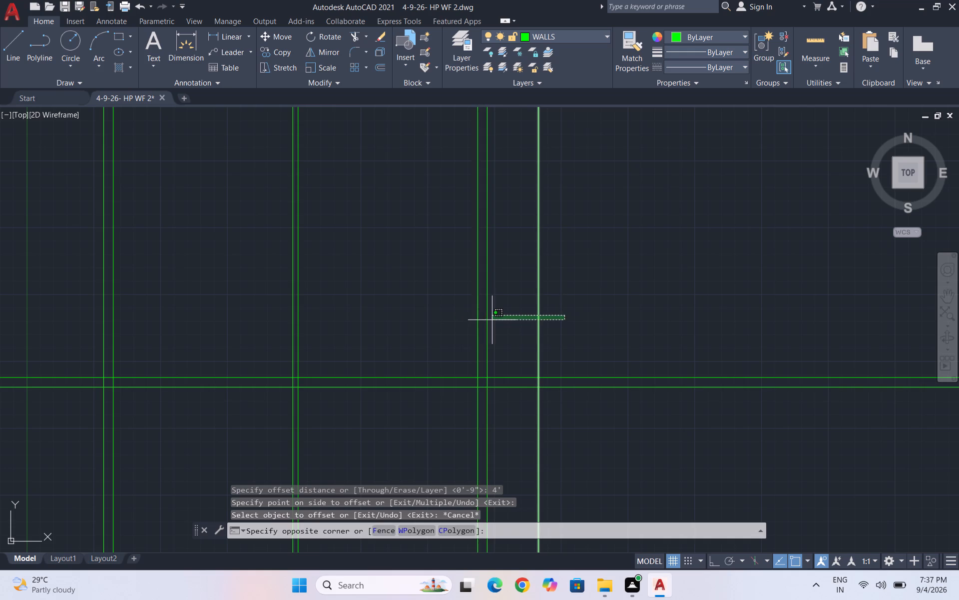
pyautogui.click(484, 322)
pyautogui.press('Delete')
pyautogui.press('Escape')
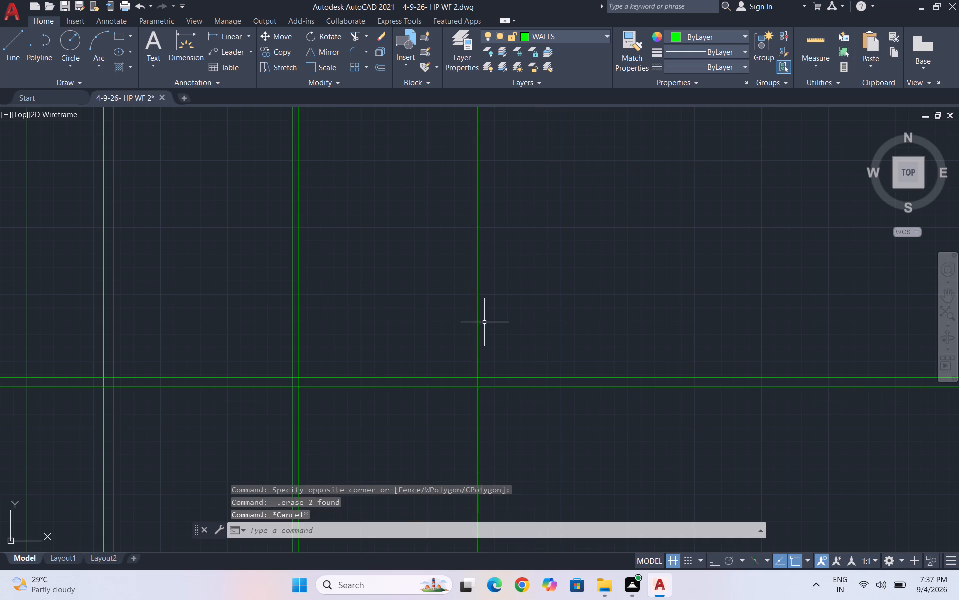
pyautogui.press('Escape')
# Offset the rightmost vertical line 5" to the right to form a second partition wall.
pyautogui.moveTo(507, 309); pyautogui.dragTo(498, 308)
pyautogui.click(456, 298)
pyautogui.press('o')
pyautogui.press('Return')
pyautogui.write('5"')
pyautogui.press('Return')
pyautogui.click(497, 314)
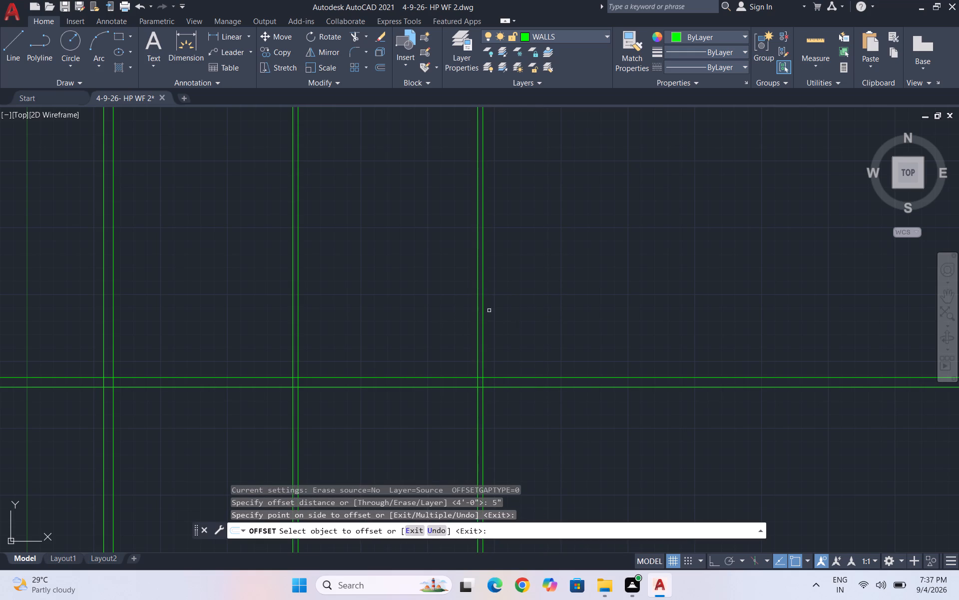
# Offset the second partition's right line 4' to the right, and offset that copy 9" further right as the outer wall.
pyautogui.click(484, 306)
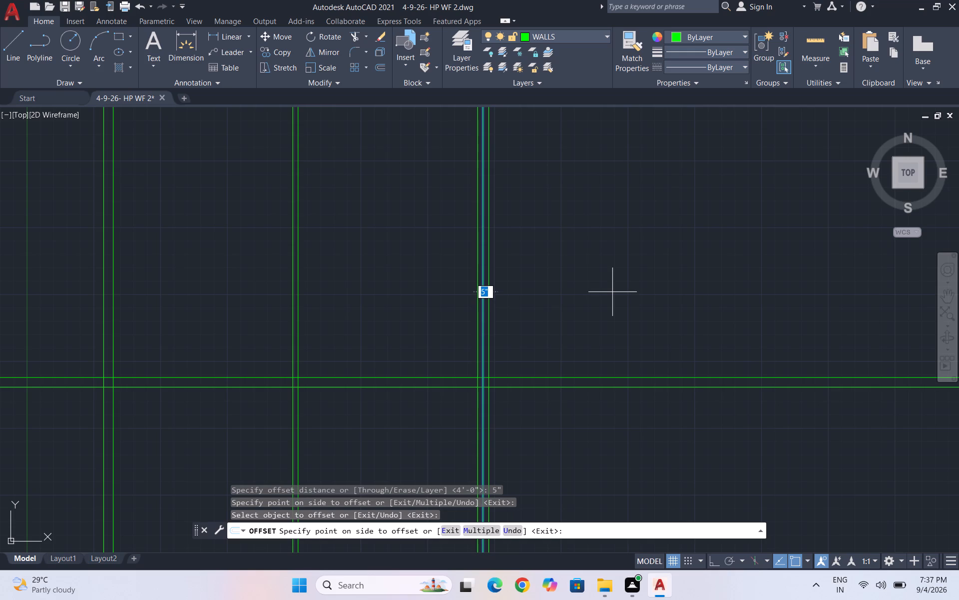
pyautogui.write("4'")
pyautogui.press('Return')
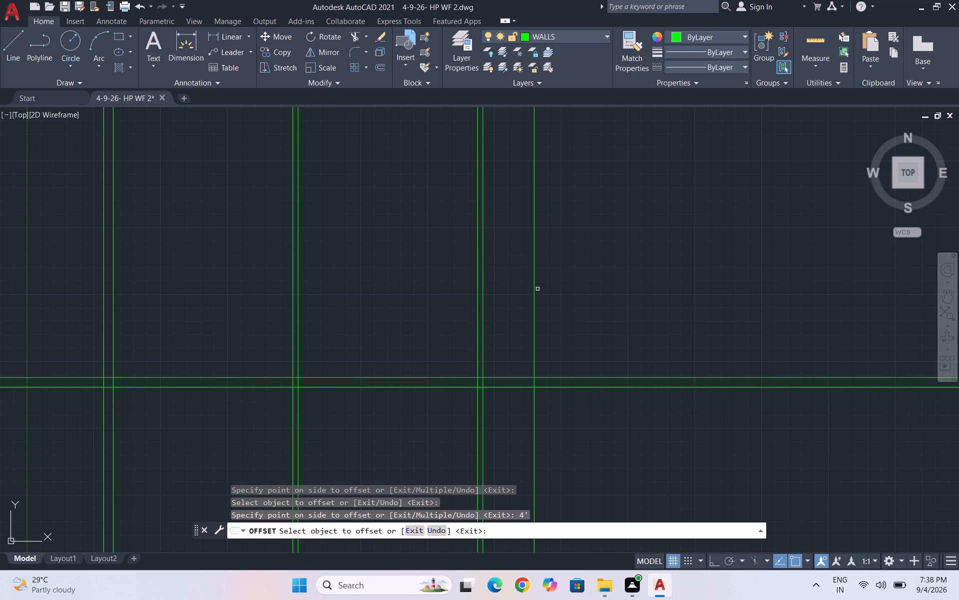
pyautogui.click(533, 289)
pyautogui.write('9"')
pyautogui.press('Return')
pyautogui.press('Escape')
pyautogui.press('Escape')
# Offset the lower line of the top horizontal wall 7' downward.
pyautogui.scroll(-2, 600, 220)
pyautogui.scroll(2, 508, 300)
pyautogui.click(527, 278)
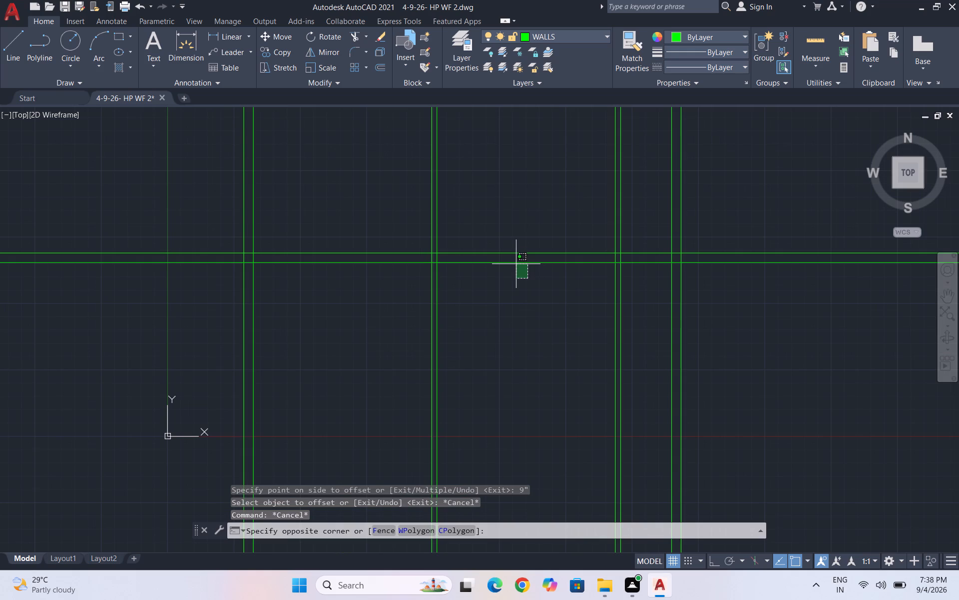
pyautogui.click(510, 257)
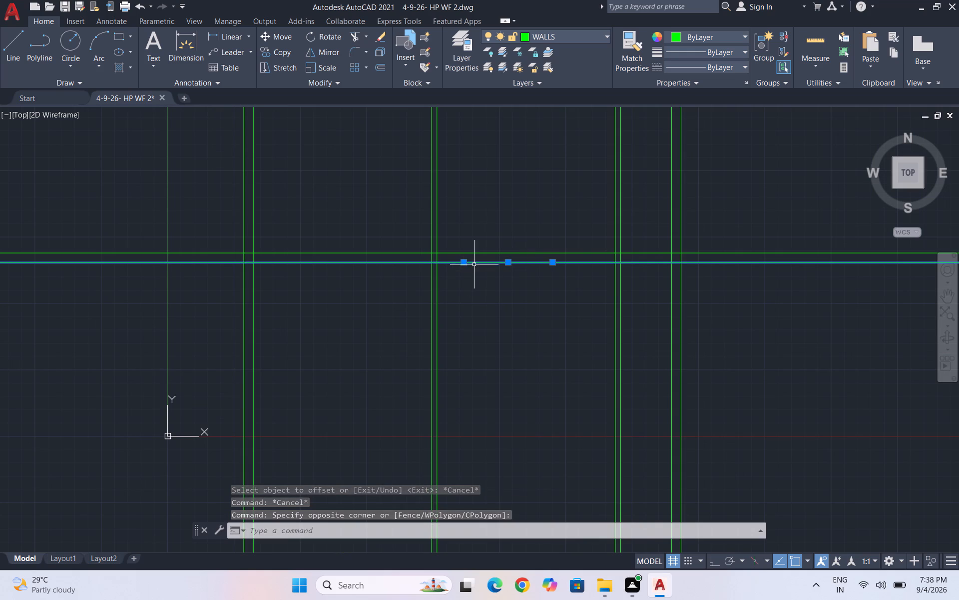
pyautogui.scroll(2, 329, 264)
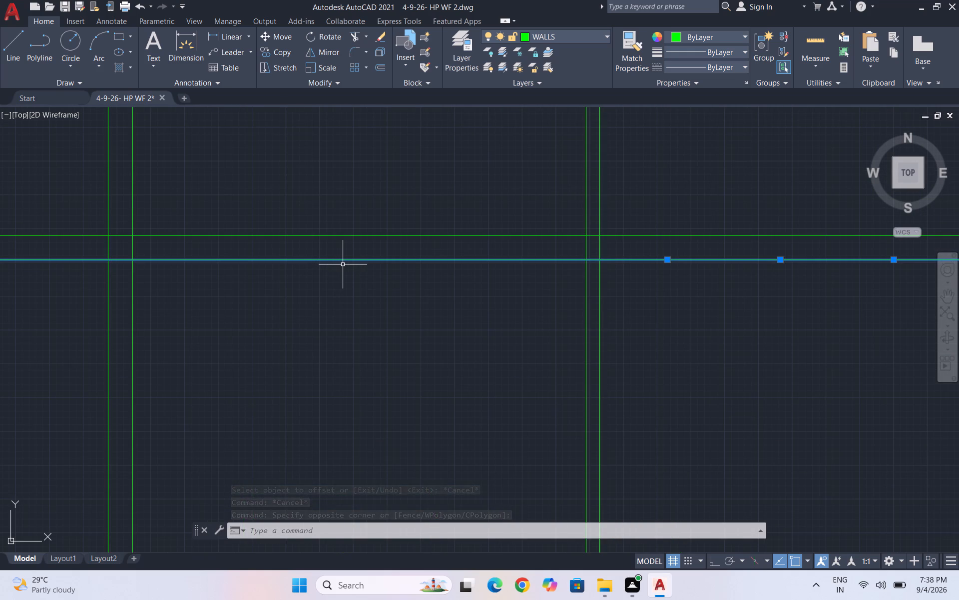
pyautogui.press('o')
pyautogui.press('Return')
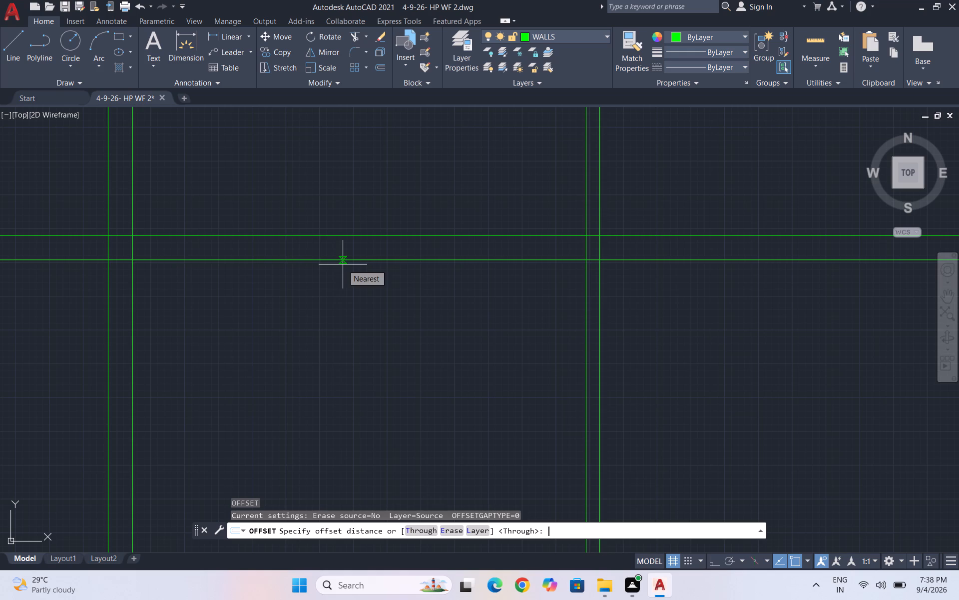
pyautogui.write("7'")
pyautogui.press('Return')
pyautogui.click(343, 264)
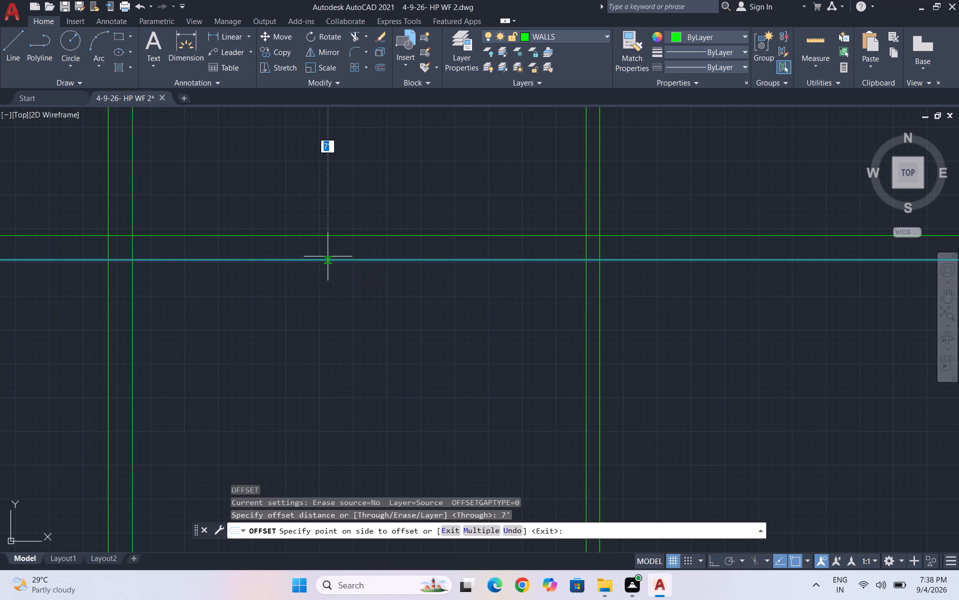
pyautogui.click(321, 331)
# Offset the new lower horizontal line 4.5" downward to form a partition wall.
pyautogui.scroll(-2, 321, 285)
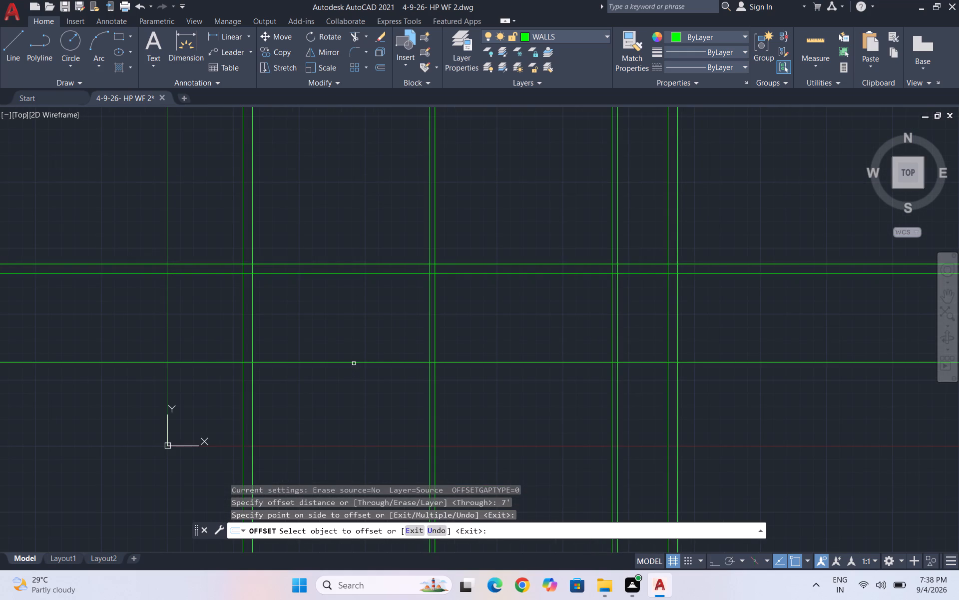
pyautogui.click(354, 362)
pyautogui.write('4.5')
pyautogui.press('Return')
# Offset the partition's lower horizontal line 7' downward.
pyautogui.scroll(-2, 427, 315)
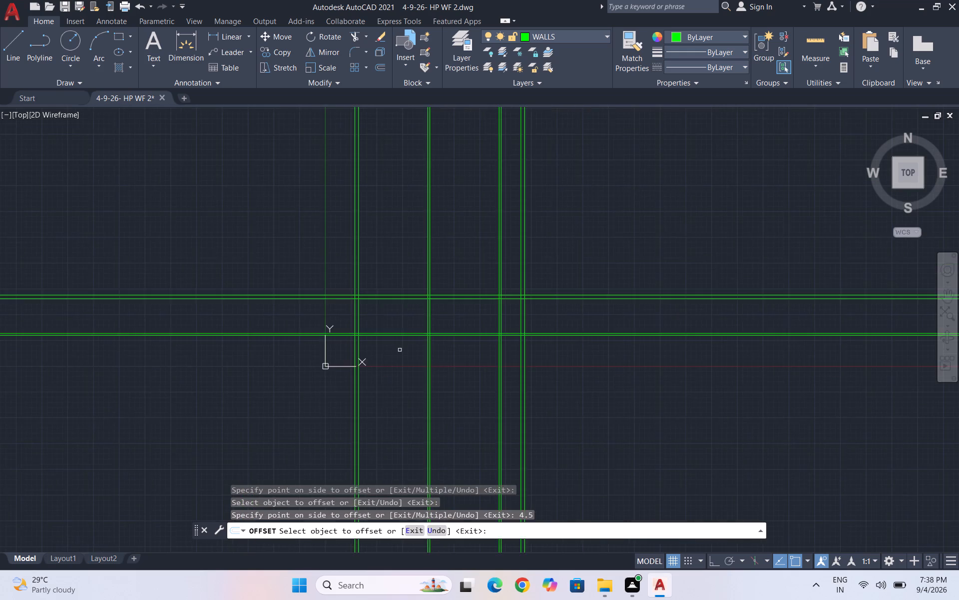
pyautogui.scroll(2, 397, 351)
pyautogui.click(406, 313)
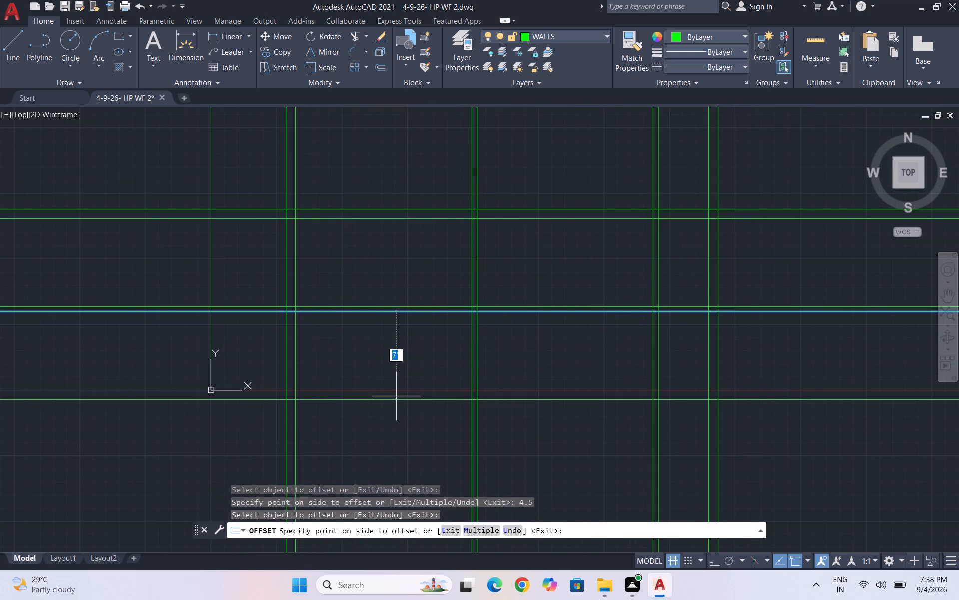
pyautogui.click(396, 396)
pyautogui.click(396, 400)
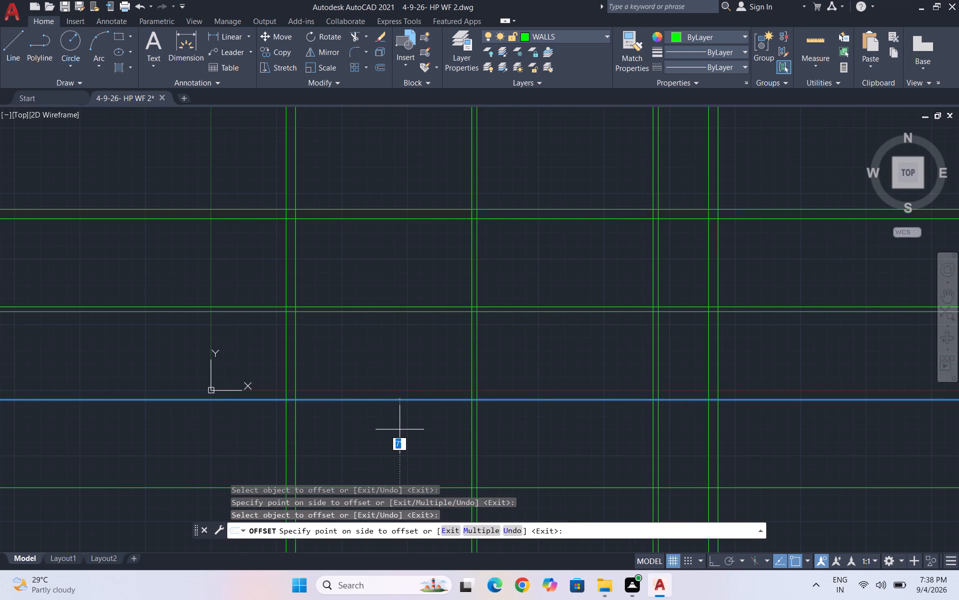
# Undo the whole offset sequence below the top horizontal wall.
pyautogui.press('Escape')
pyautogui.hotkey('ctrl', 'z')
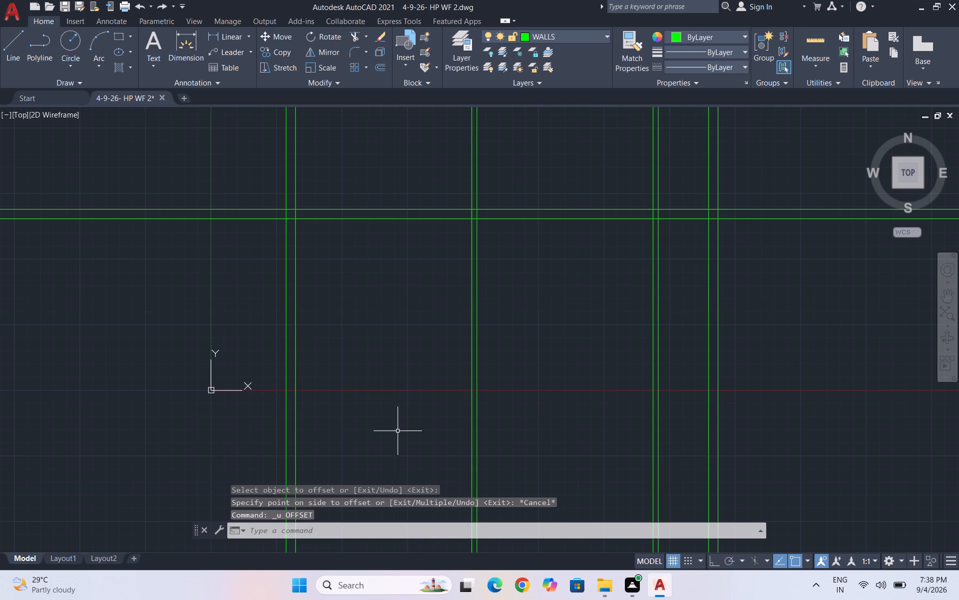
# Offset the top horizontal wall's lower line 7' downward, and offset that copy 5" further down as a partition wall.
pyautogui.click(420, 248)
pyautogui.click(373, 216)
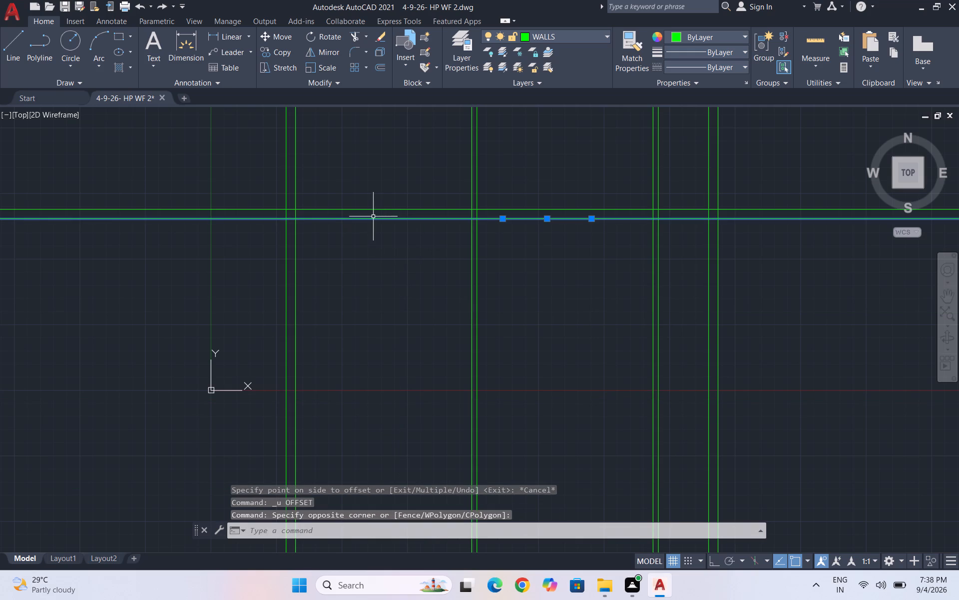
pyautogui.press('o')
pyautogui.press('Return')
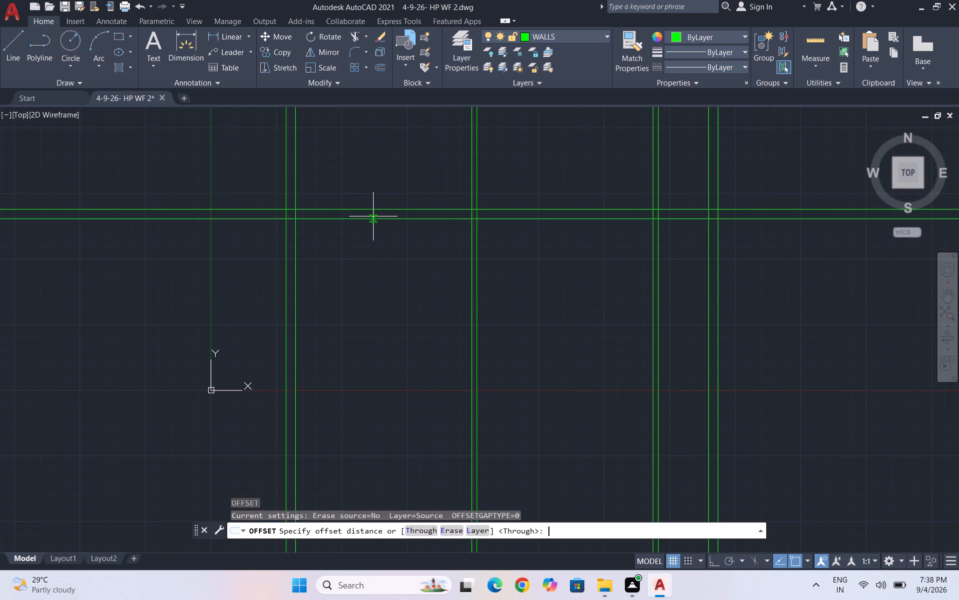
pyautogui.write("7'")
pyautogui.press('Return')
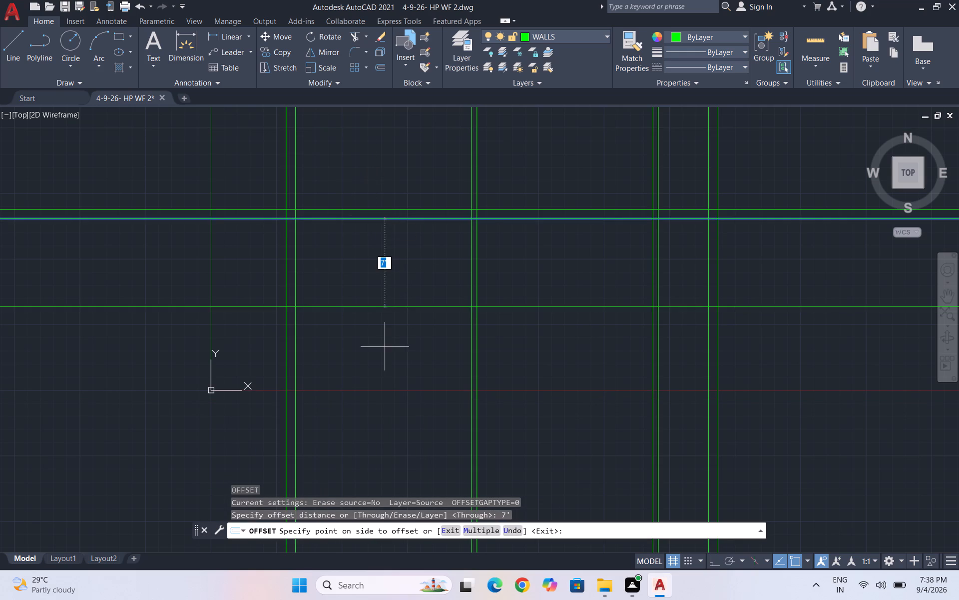
pyautogui.click(385, 346)
pyautogui.click(401, 306)
pyautogui.write('5"')
pyautogui.press('Return')
pyautogui.click(427, 312)
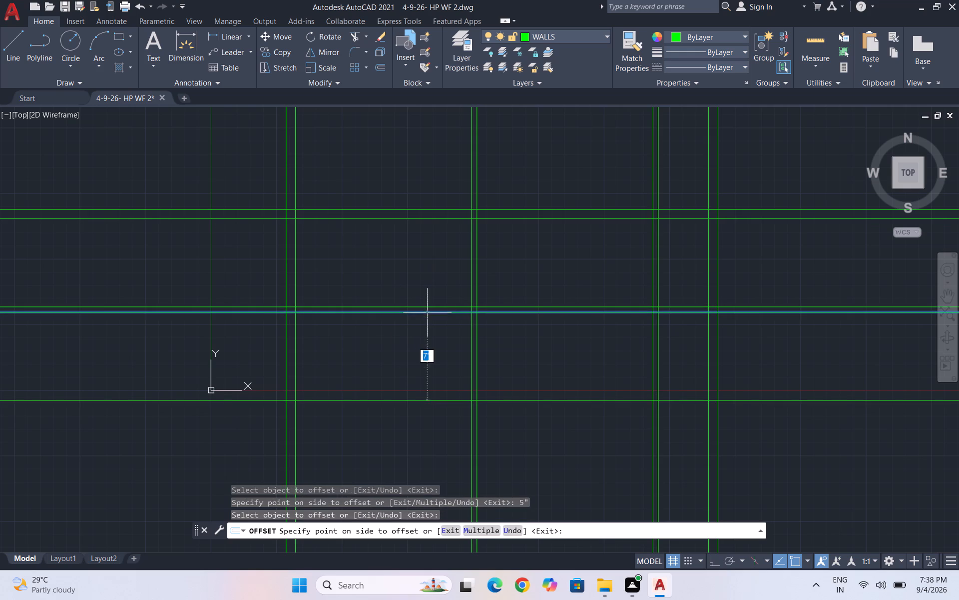
pyautogui.press('Return')
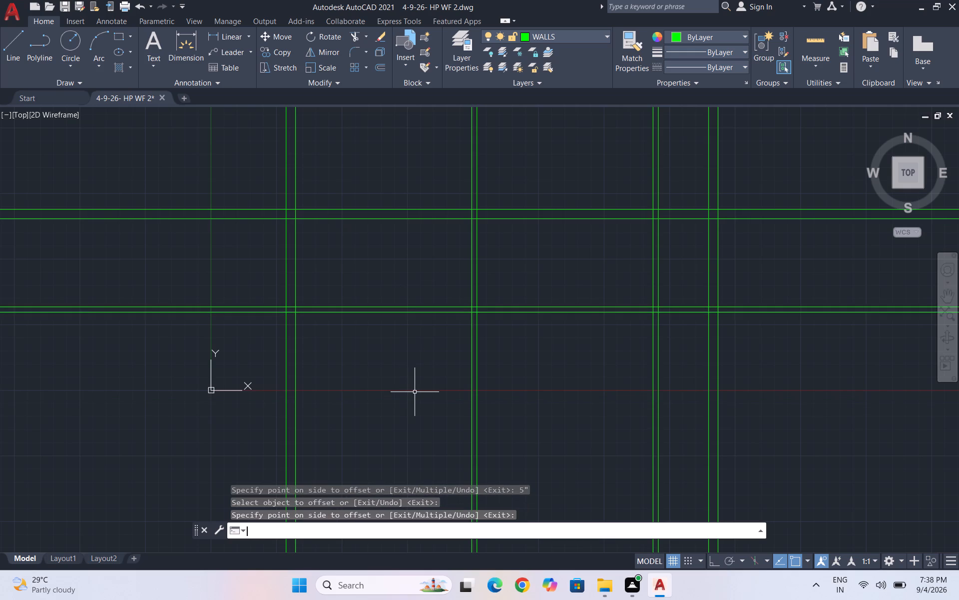
# Offset the partition's lower line 7' downward, and offset that copy 5" further down as a second horizontal partition.
pyautogui.press('space')
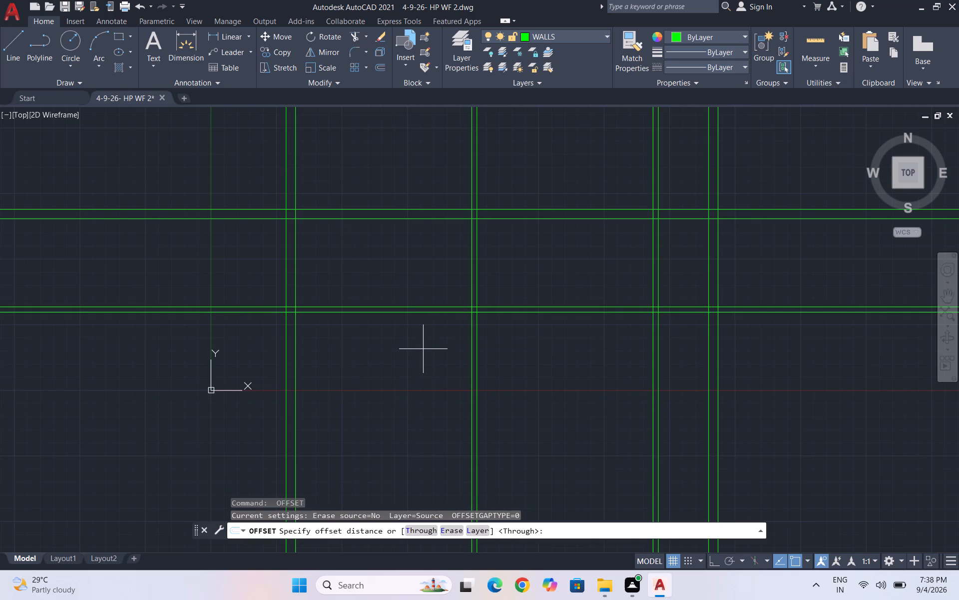
pyautogui.write("7'")
pyautogui.press('Return')
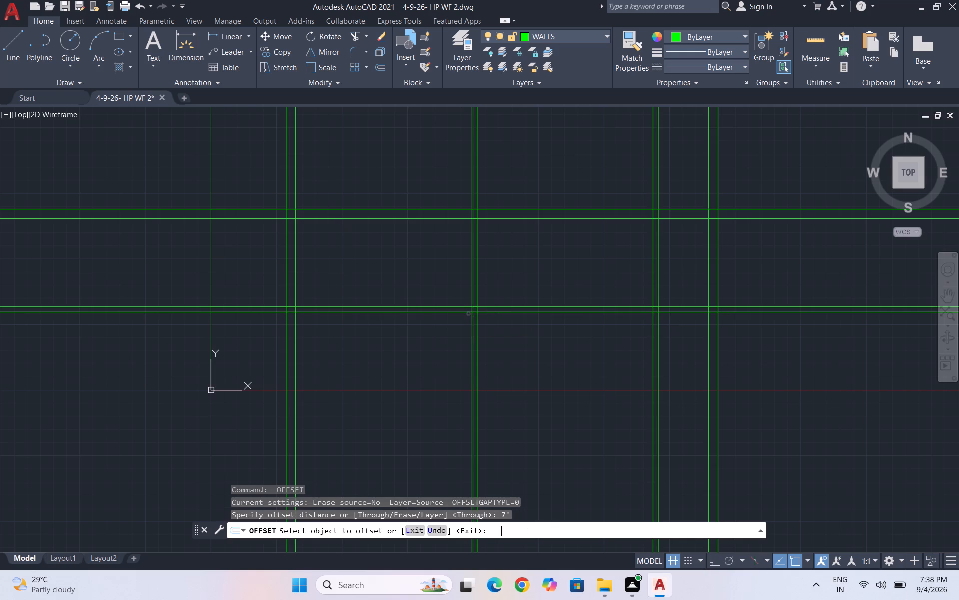
pyautogui.click(459, 310)
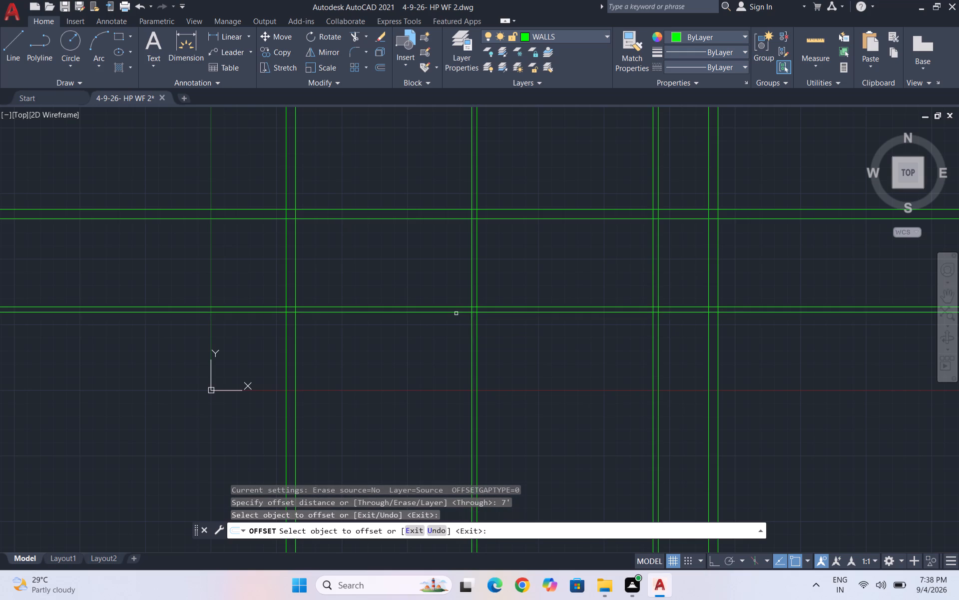
pyautogui.click(457, 312)
pyautogui.click(448, 417)
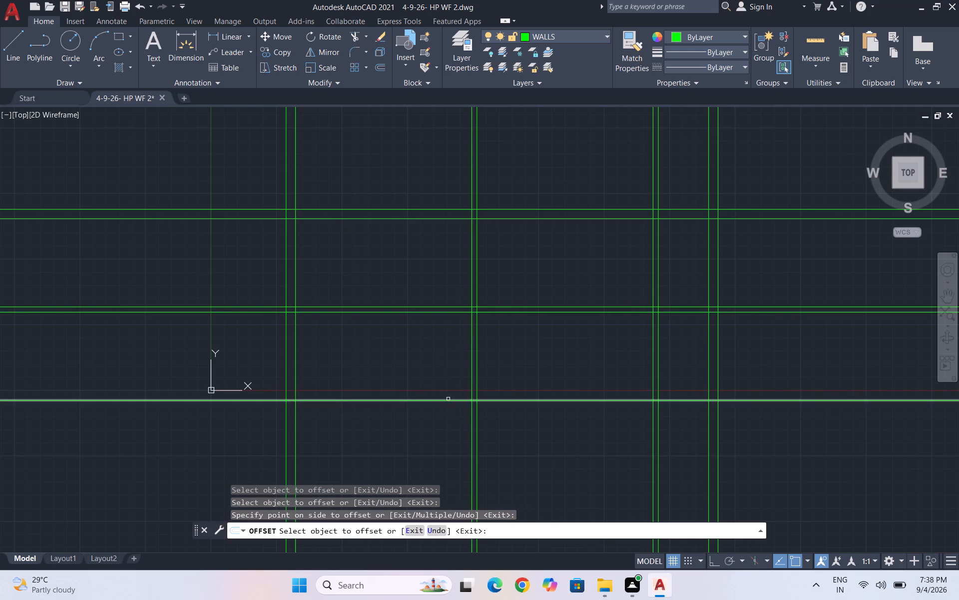
pyautogui.click(448, 400)
pyautogui.write('5"')
pyautogui.press('Return')
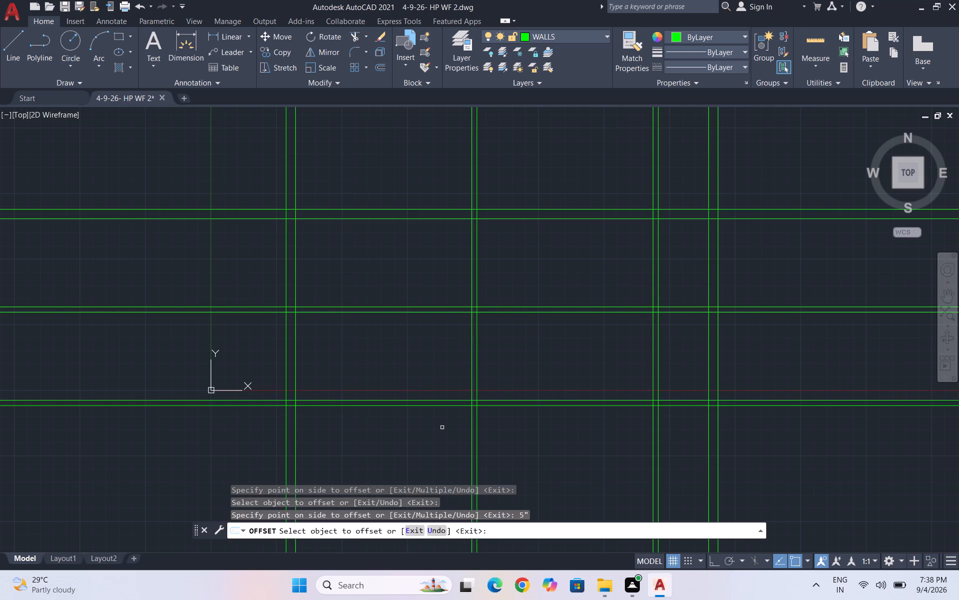
# Try to offset the second horizontal partition's lower line 11'6" downward.
pyautogui.scroll(-1, 455, 376)
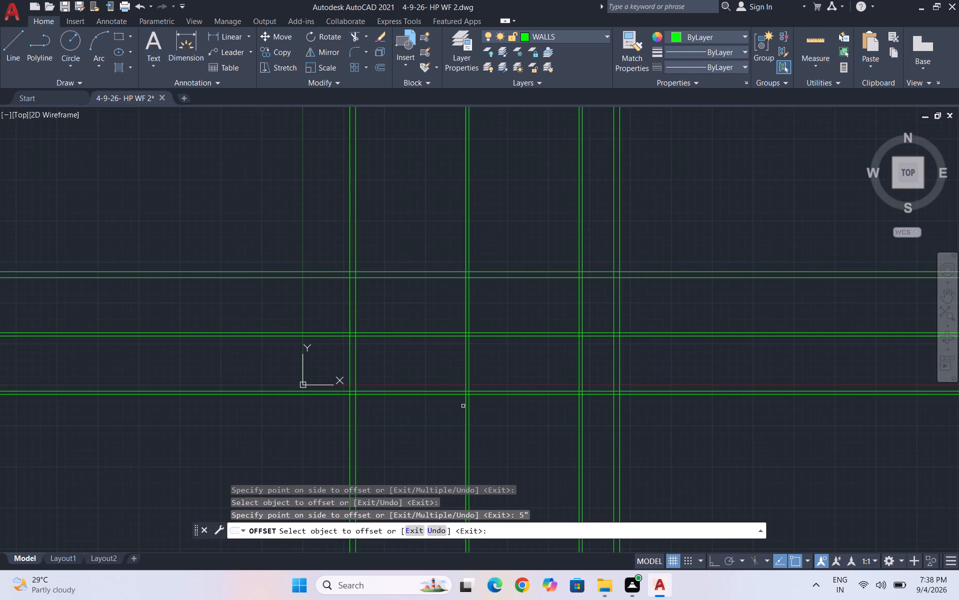
pyautogui.scroll(2, 435, 416)
pyautogui.click(462, 360)
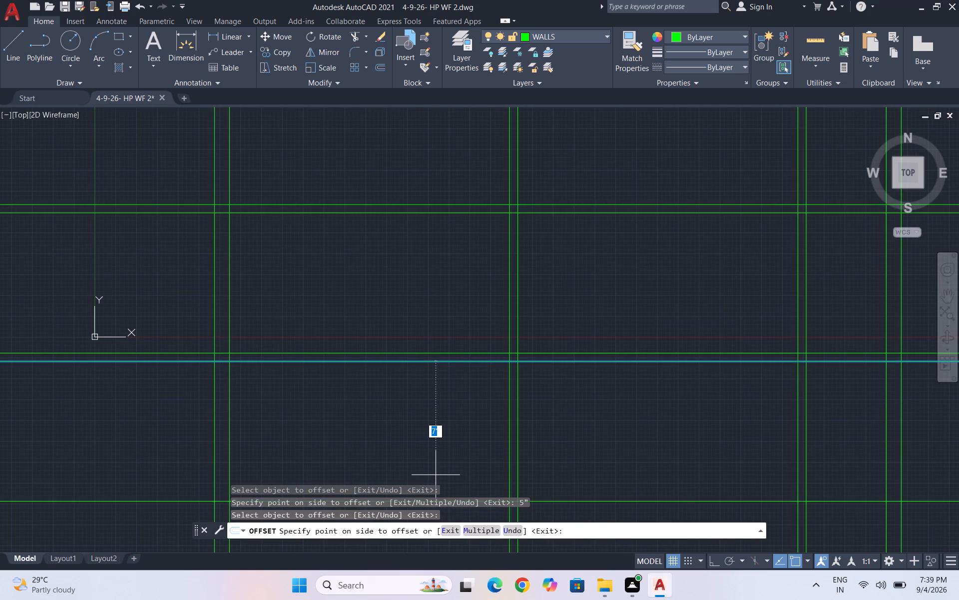
pyautogui.write('11\'6"')
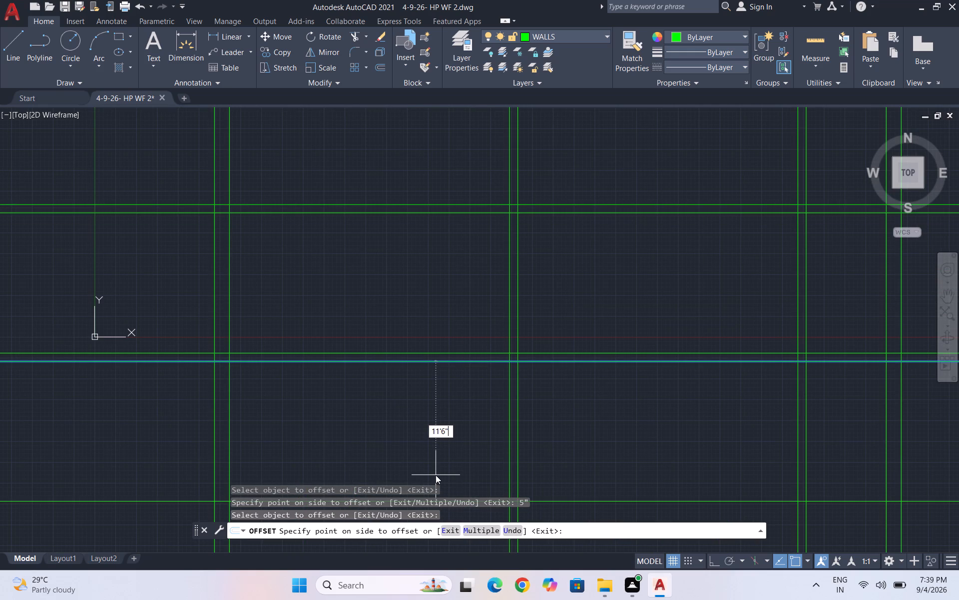
pyautogui.click(436, 473)
# Offset the lowest horizontal line 9" downward to form the bottom outer wall.
pyautogui.scroll(-3, 485, 356)
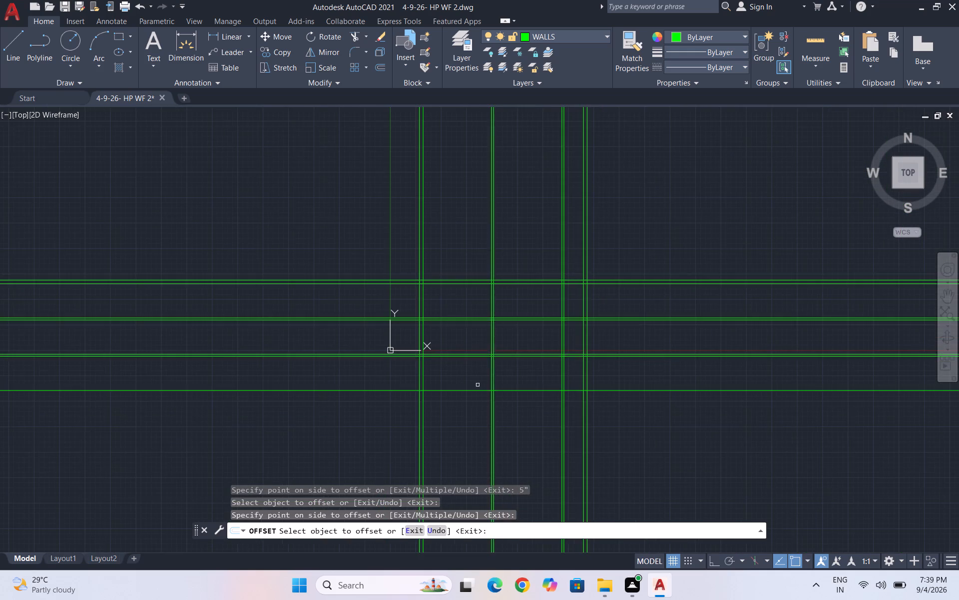
pyautogui.scroll(3, 468, 397)
pyautogui.click(468, 372)
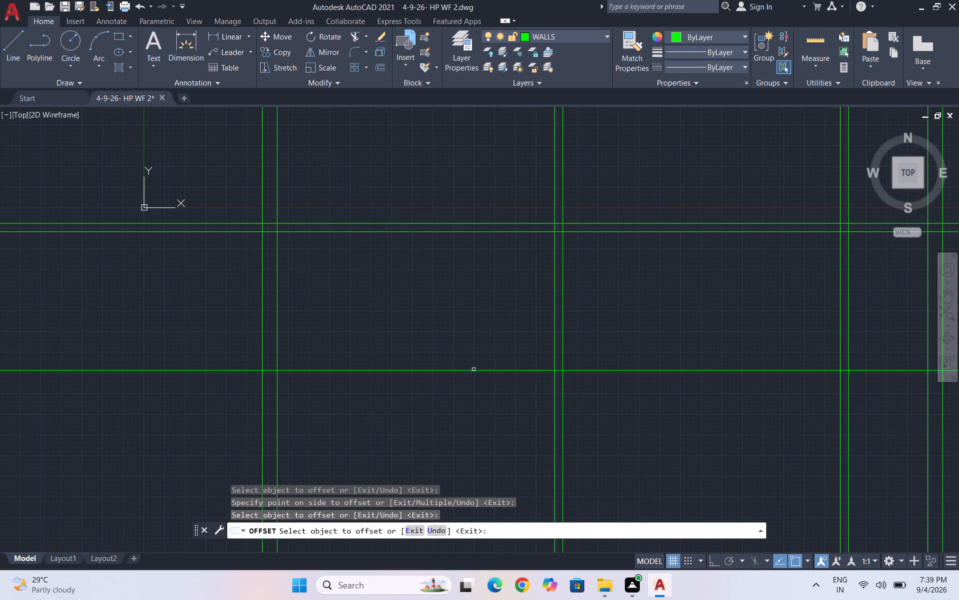
pyautogui.click(474, 369)
pyautogui.write('9"')
pyautogui.press('Return')
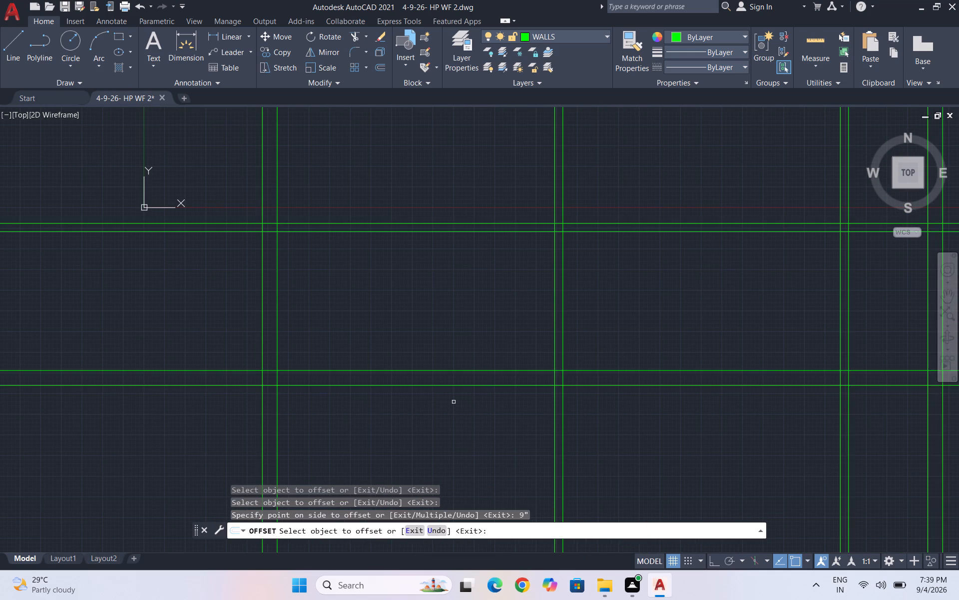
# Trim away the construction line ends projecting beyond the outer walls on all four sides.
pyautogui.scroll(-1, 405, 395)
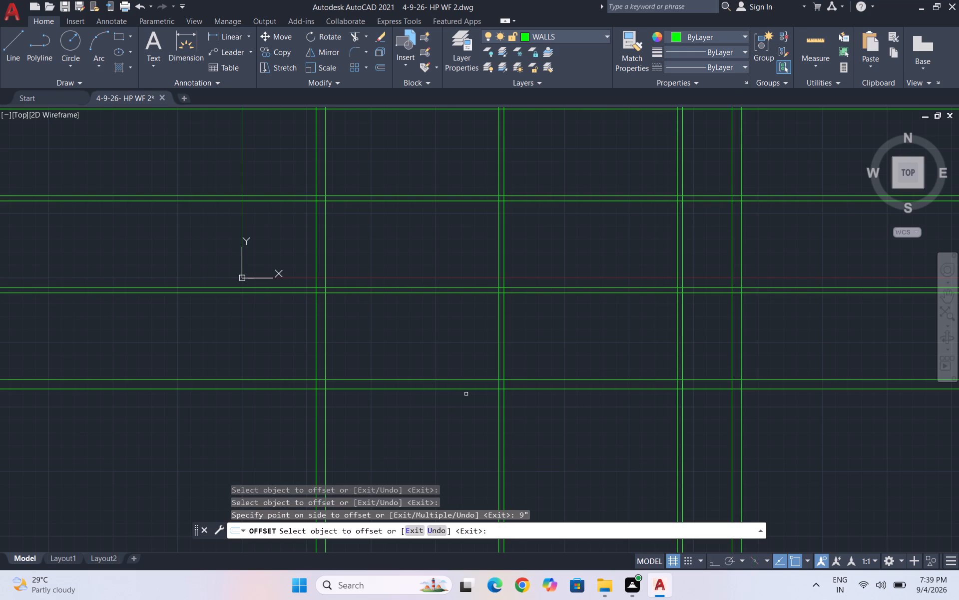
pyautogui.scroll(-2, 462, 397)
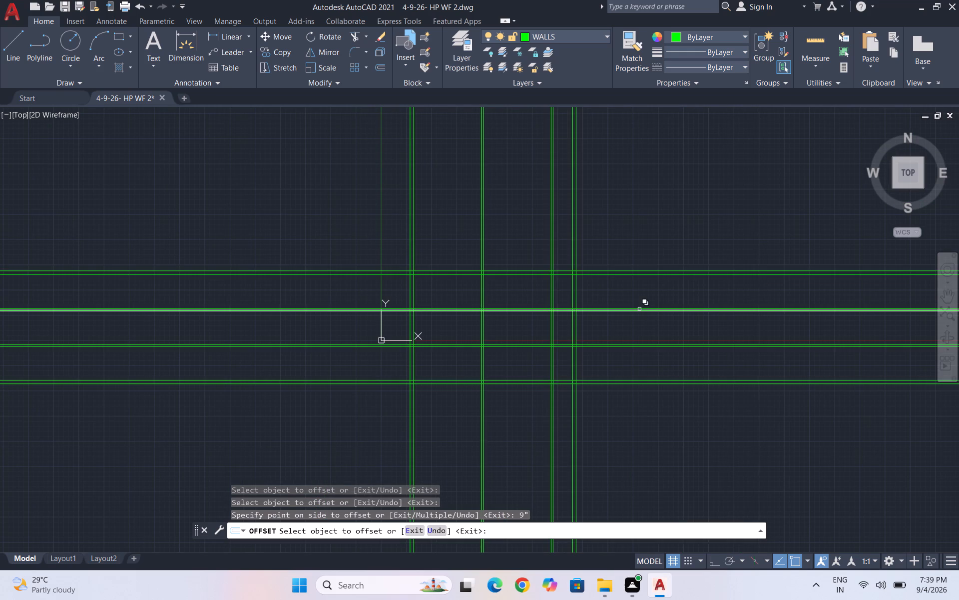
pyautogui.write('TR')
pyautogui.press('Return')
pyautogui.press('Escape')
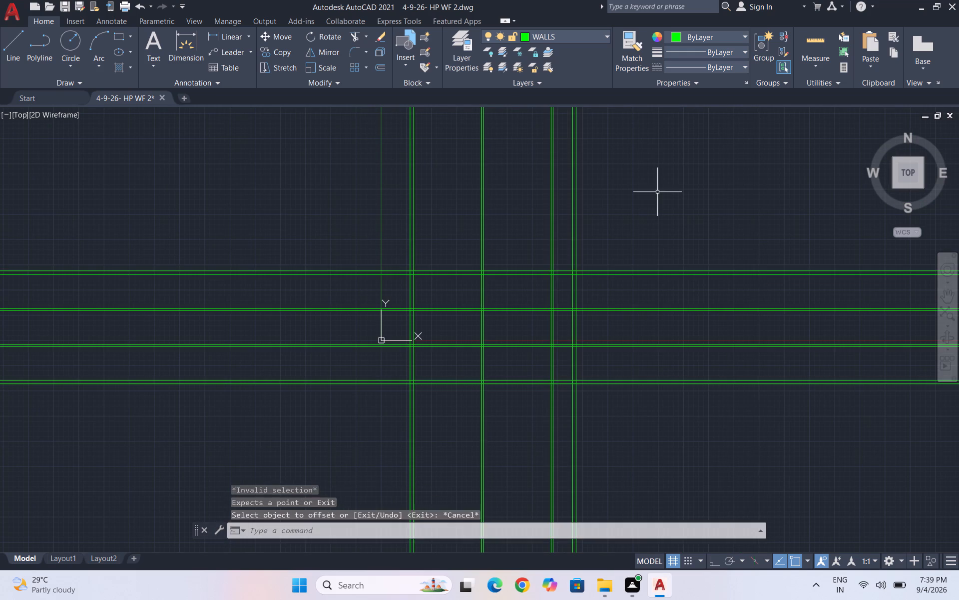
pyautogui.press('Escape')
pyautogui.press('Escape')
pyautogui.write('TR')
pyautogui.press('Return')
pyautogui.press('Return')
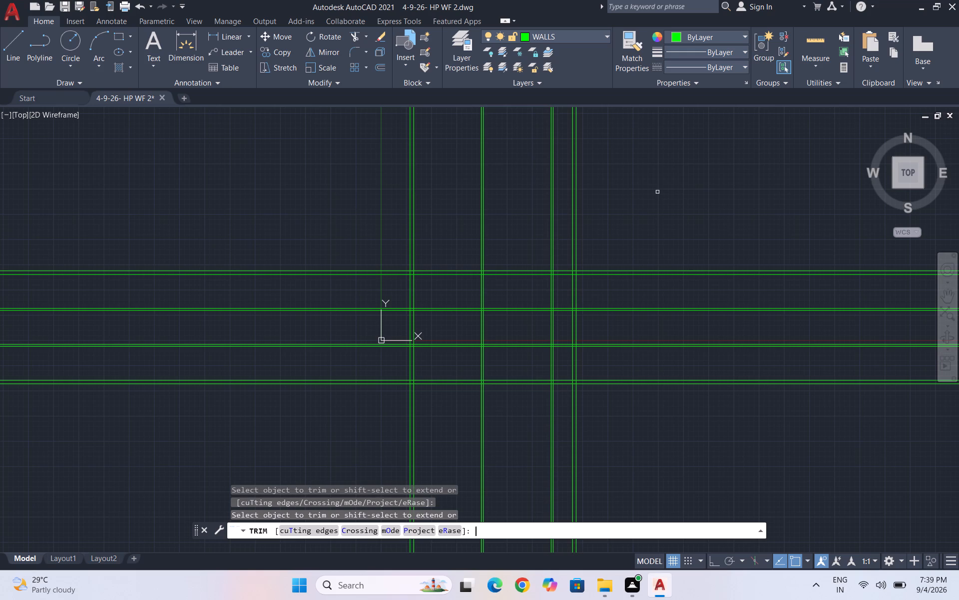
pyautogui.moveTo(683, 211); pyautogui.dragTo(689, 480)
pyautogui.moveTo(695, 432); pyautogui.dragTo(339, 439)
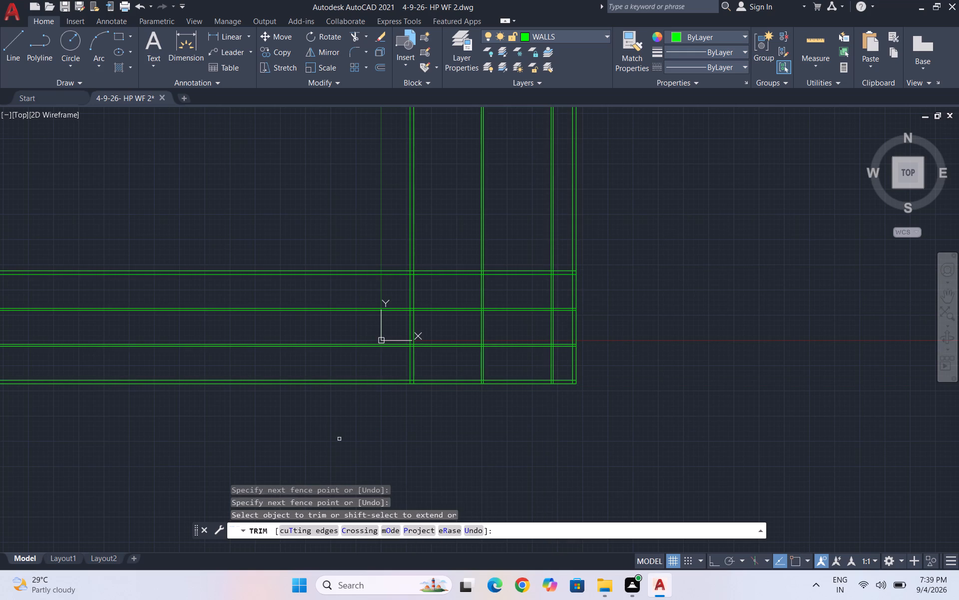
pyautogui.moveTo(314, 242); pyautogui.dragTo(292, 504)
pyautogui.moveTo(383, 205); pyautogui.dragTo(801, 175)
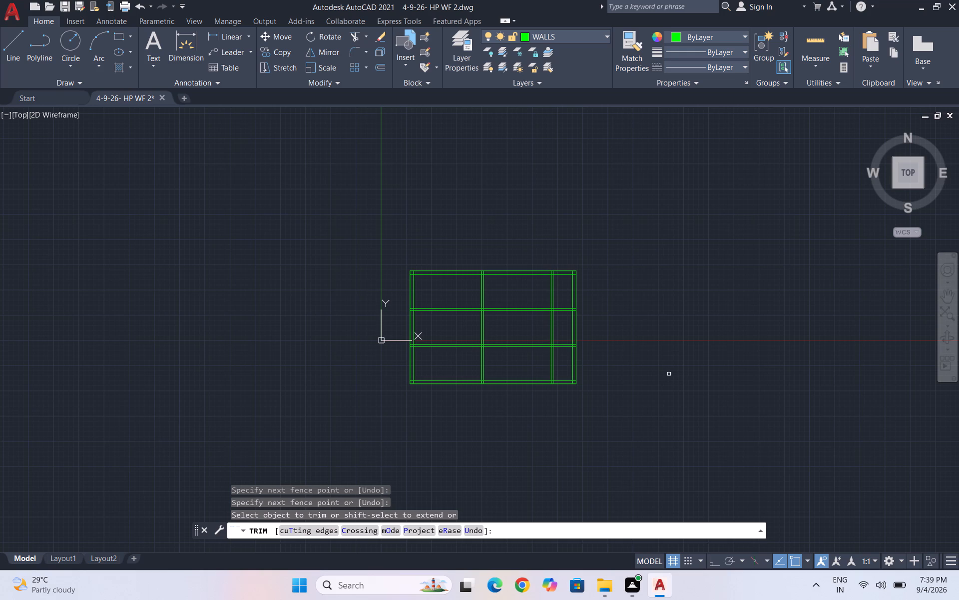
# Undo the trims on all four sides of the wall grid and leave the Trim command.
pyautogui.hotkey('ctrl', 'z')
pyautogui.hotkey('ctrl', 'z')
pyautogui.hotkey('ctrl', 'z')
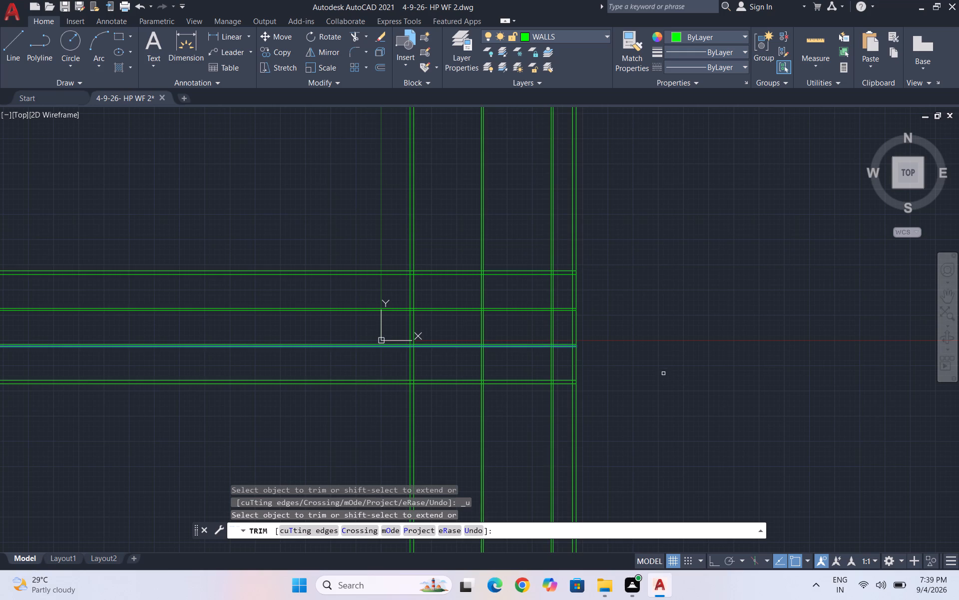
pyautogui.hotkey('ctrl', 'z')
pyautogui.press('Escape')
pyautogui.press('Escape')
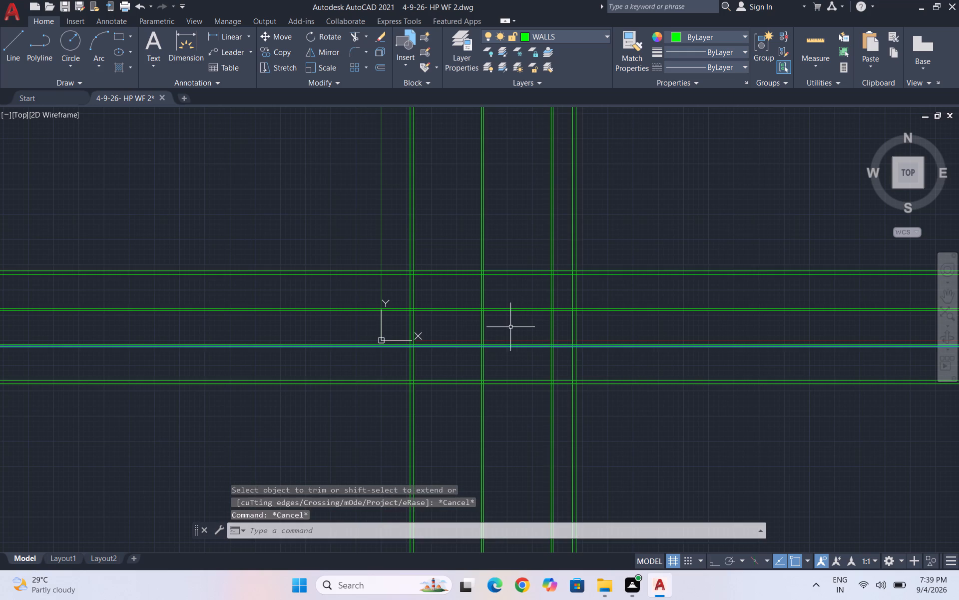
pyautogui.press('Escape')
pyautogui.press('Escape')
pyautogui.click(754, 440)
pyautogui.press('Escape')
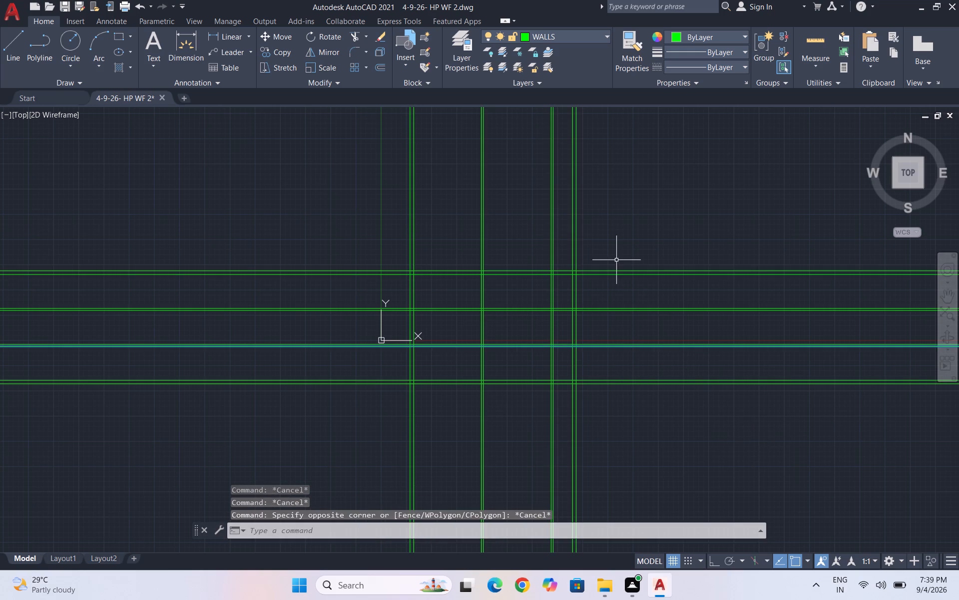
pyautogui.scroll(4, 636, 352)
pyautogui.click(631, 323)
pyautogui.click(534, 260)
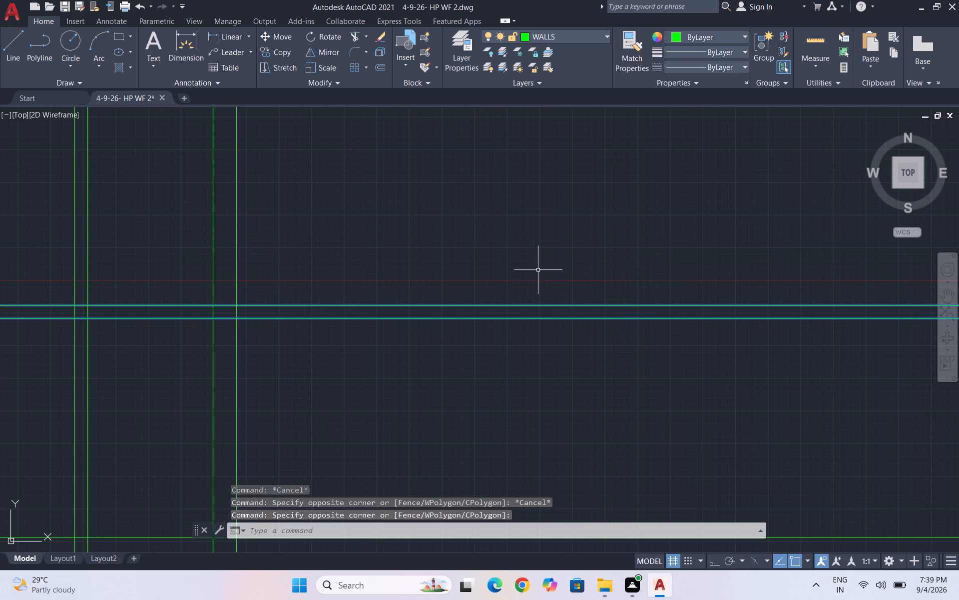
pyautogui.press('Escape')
# Check the spacing between the wall lines with a quick measurement.
pyautogui.scroll(-3, 564, 296)
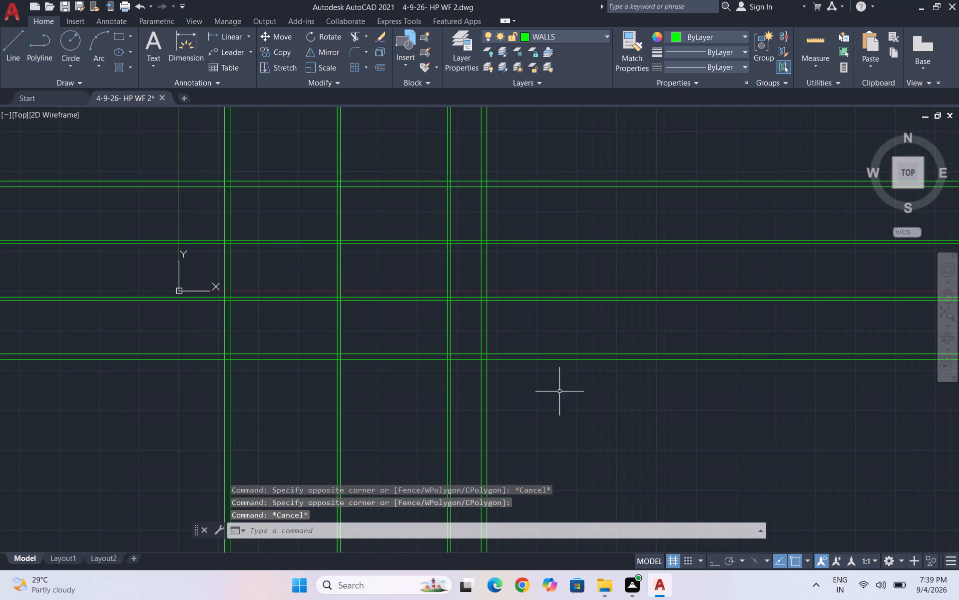
pyautogui.click(819, 62)
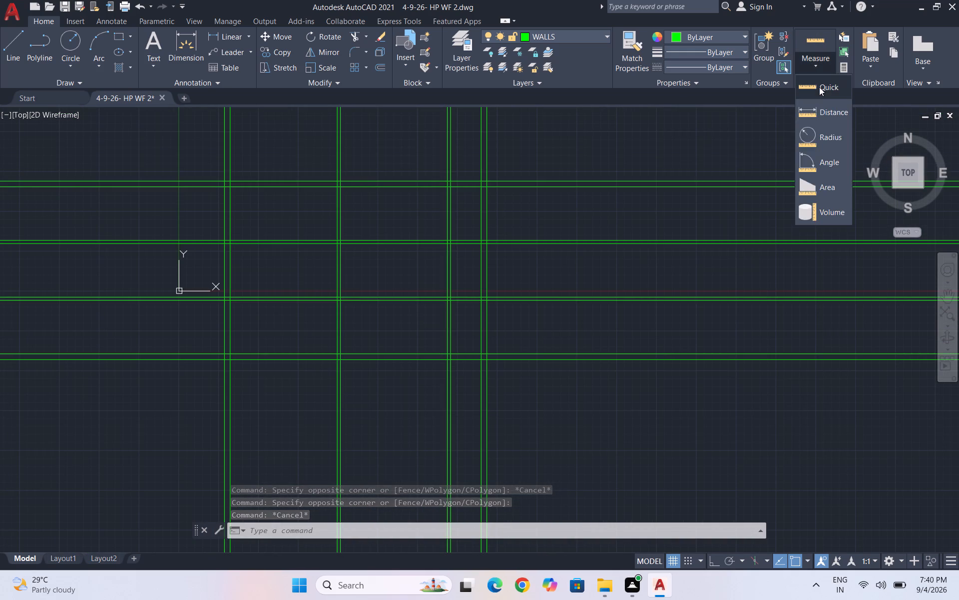
pyautogui.click(819, 89)
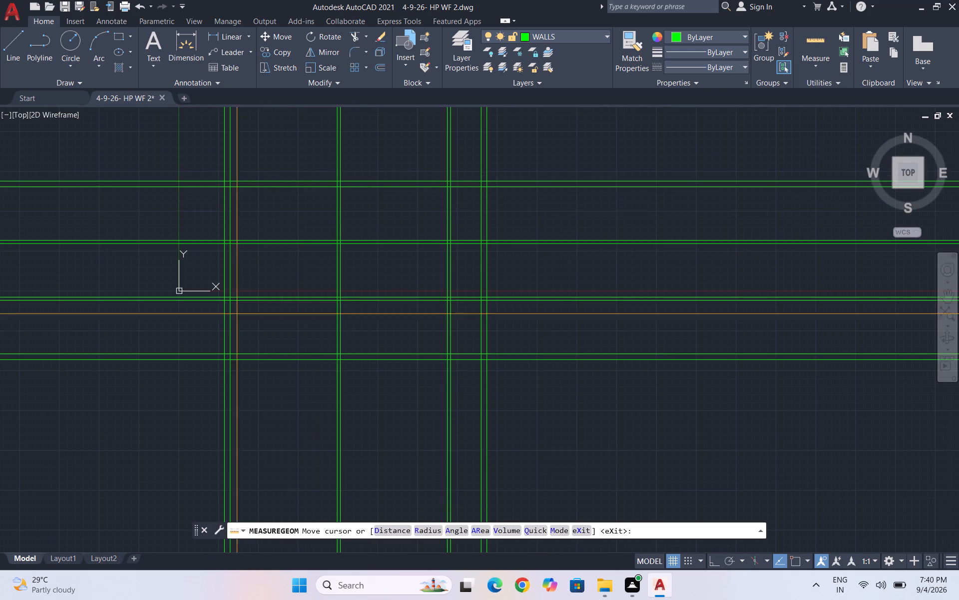
pyautogui.press('Escape')
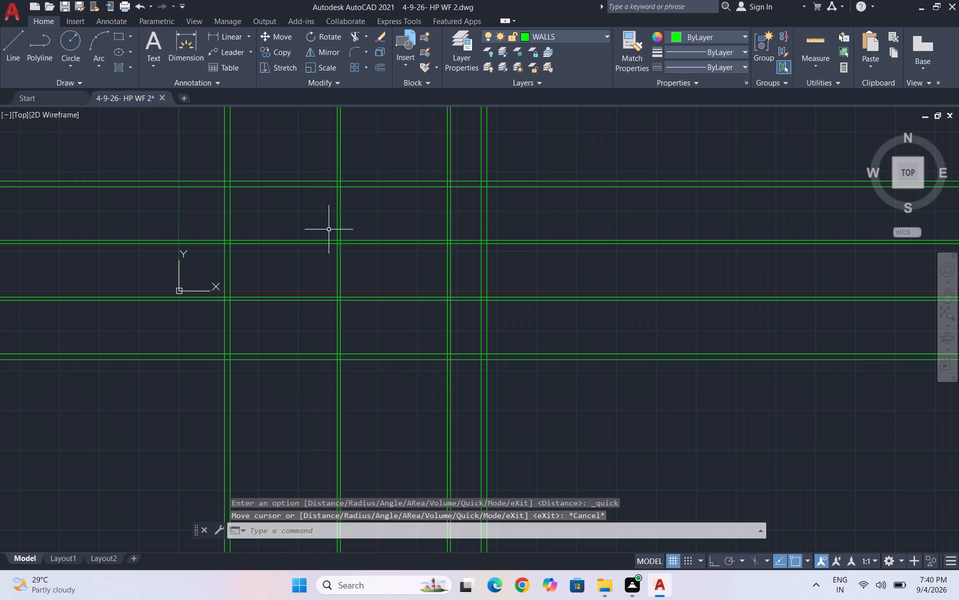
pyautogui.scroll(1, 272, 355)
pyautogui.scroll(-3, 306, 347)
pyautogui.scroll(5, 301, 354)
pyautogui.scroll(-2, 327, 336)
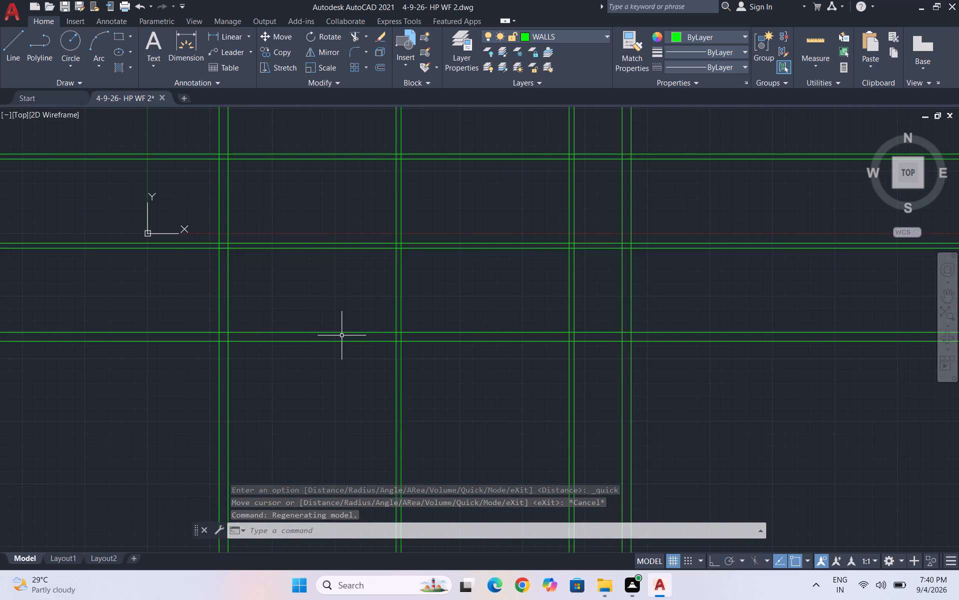
# Check the spacing between the wall lines across the grid with a quick measurement.
pyautogui.scroll(-3, 366, 319)
pyautogui.scroll(2, 369, 315)
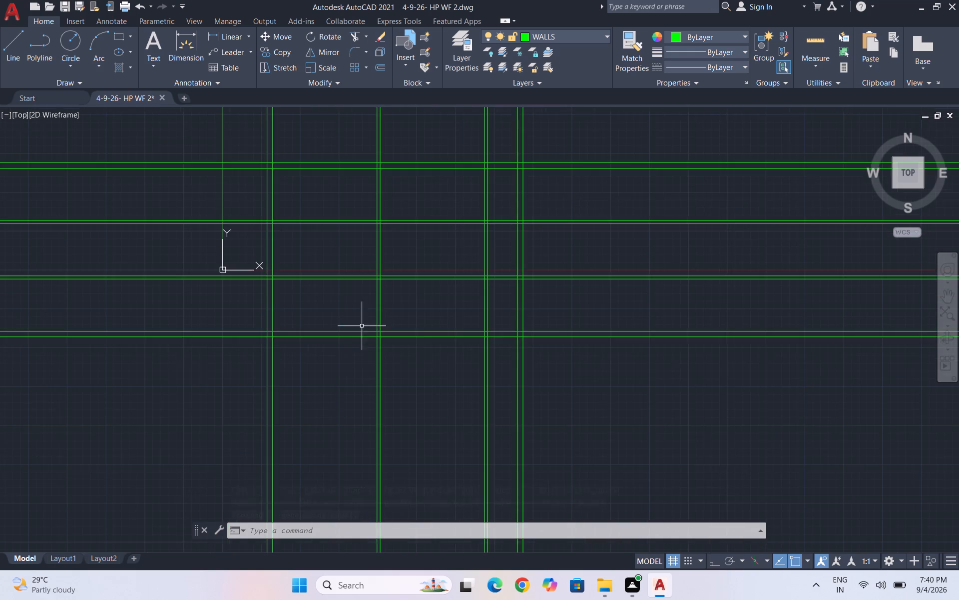
pyautogui.scroll(2, 339, 348)
pyautogui.scroll(-5, 291, 367)
pyautogui.scroll(2, 279, 364)
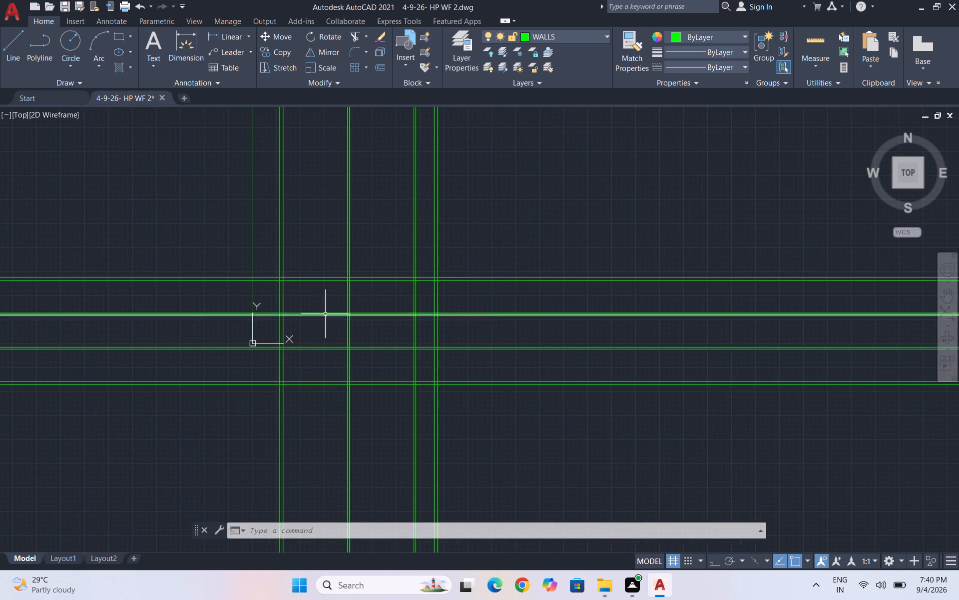
pyautogui.scroll(2, 325, 314)
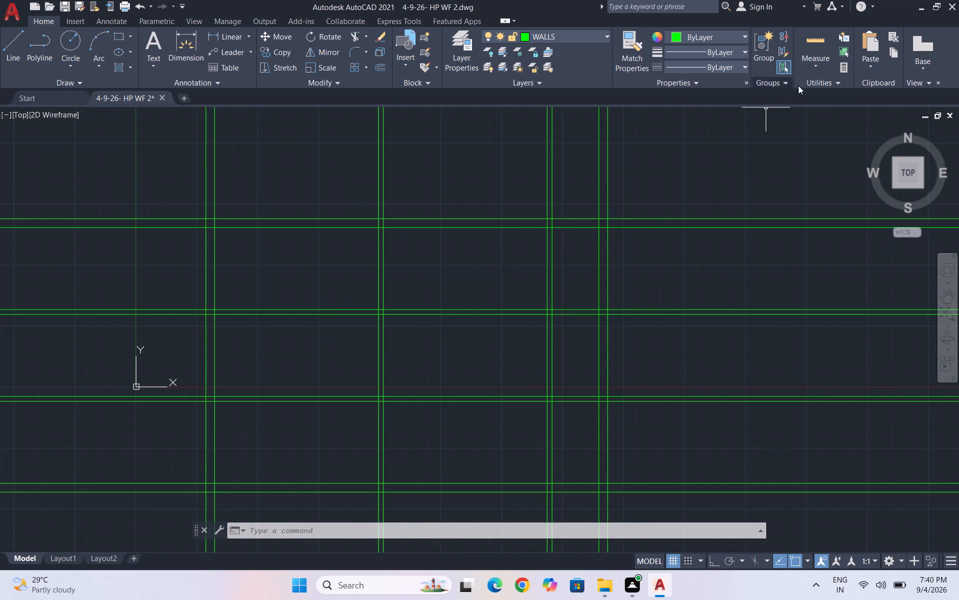
pyautogui.click(816, 66)
pyautogui.click(823, 85)
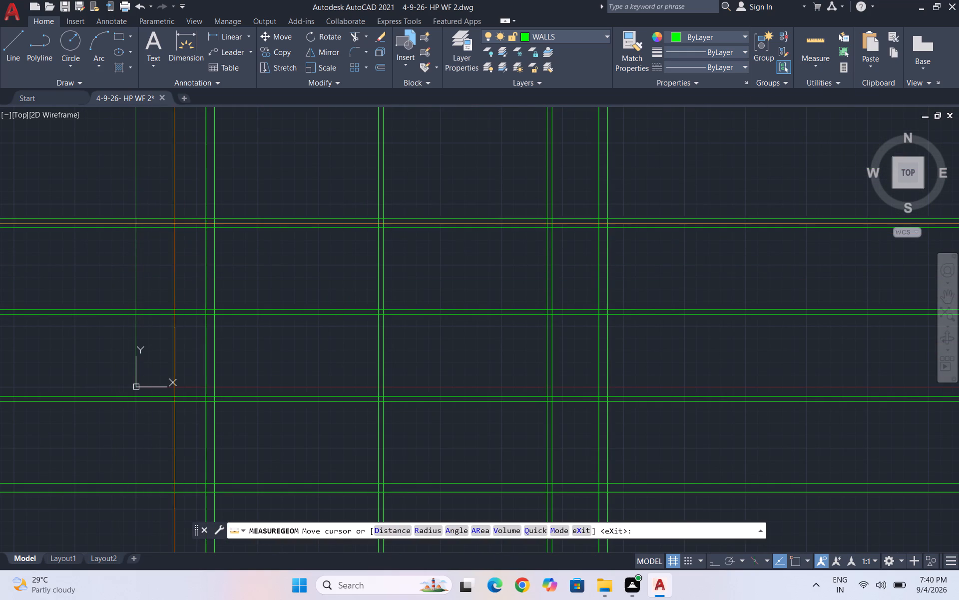
pyautogui.scroll(5, 212, 222)
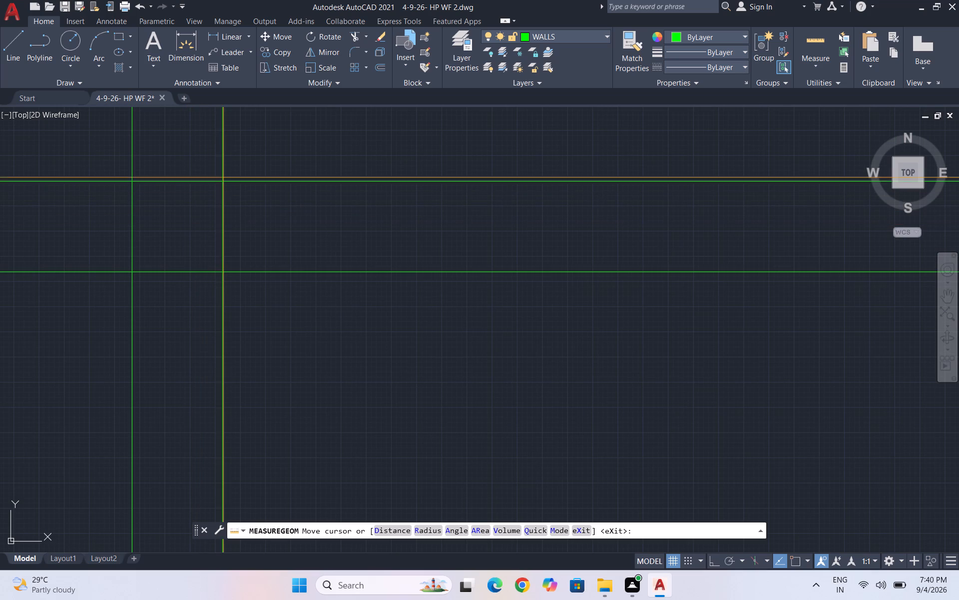
pyautogui.scroll(-8, 496, 222)
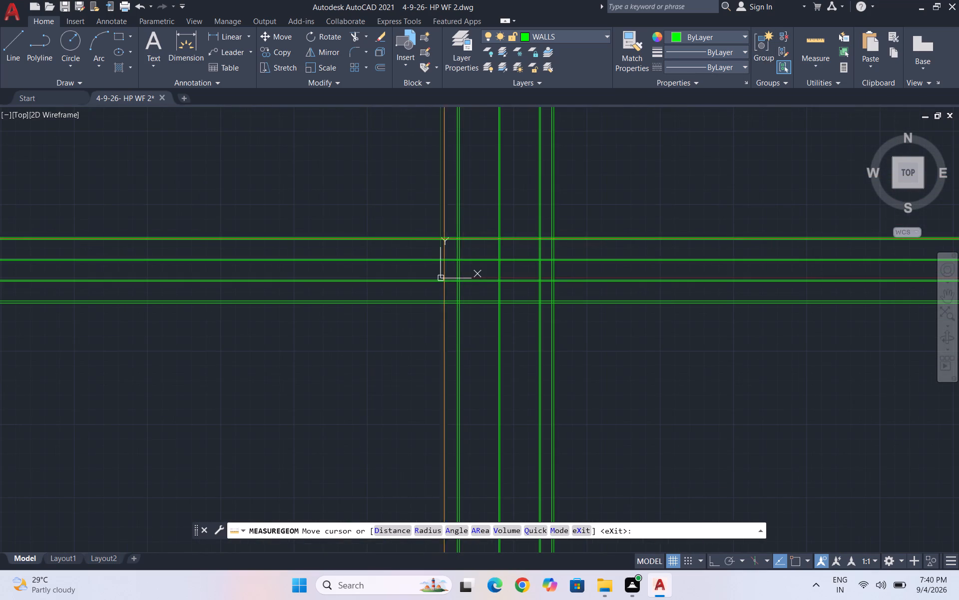
pyautogui.press('Escape')
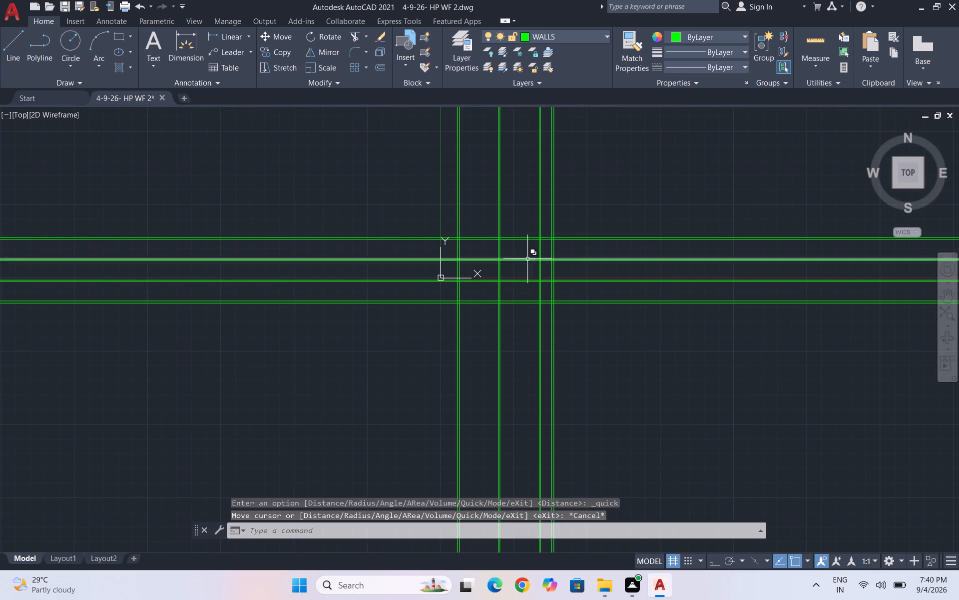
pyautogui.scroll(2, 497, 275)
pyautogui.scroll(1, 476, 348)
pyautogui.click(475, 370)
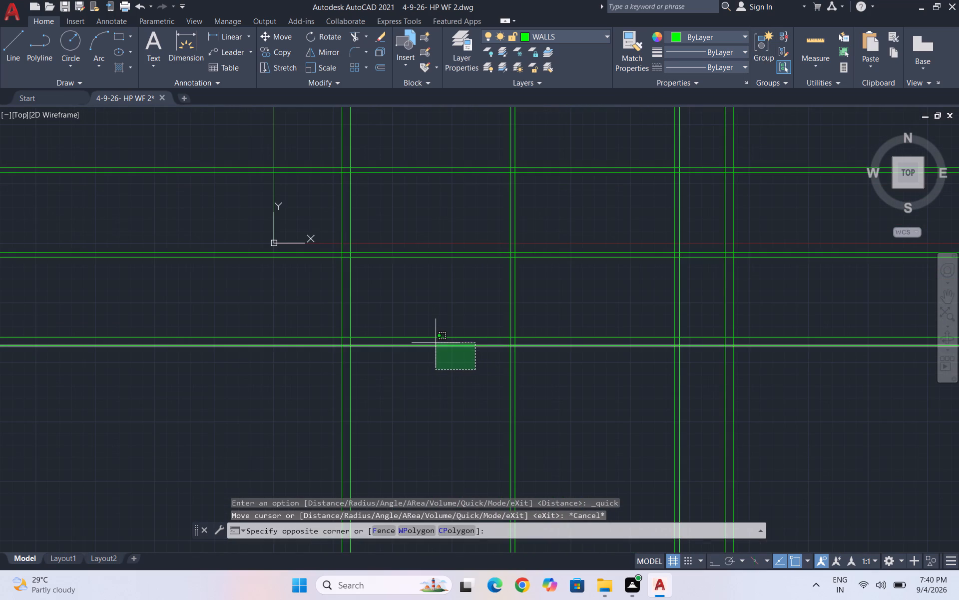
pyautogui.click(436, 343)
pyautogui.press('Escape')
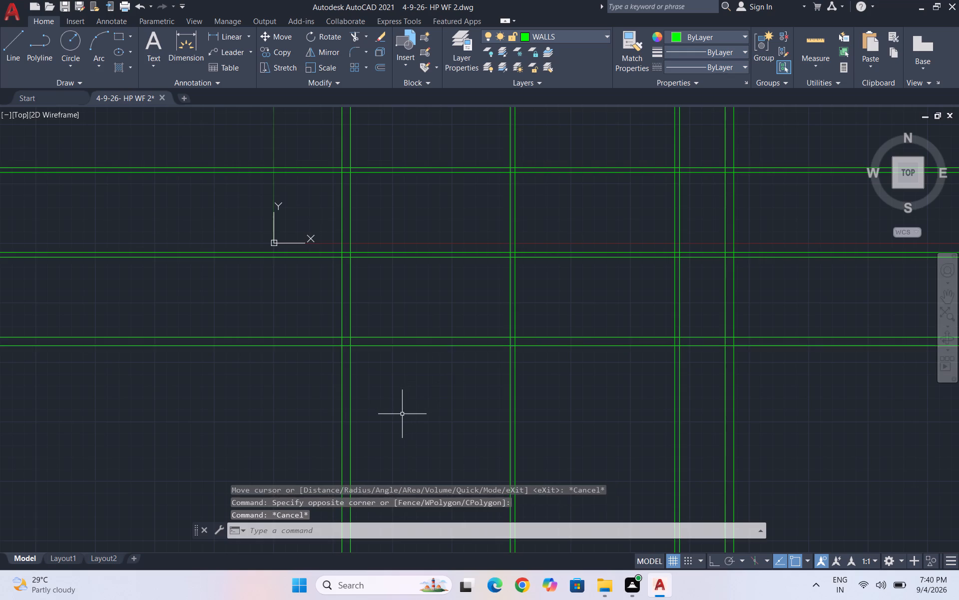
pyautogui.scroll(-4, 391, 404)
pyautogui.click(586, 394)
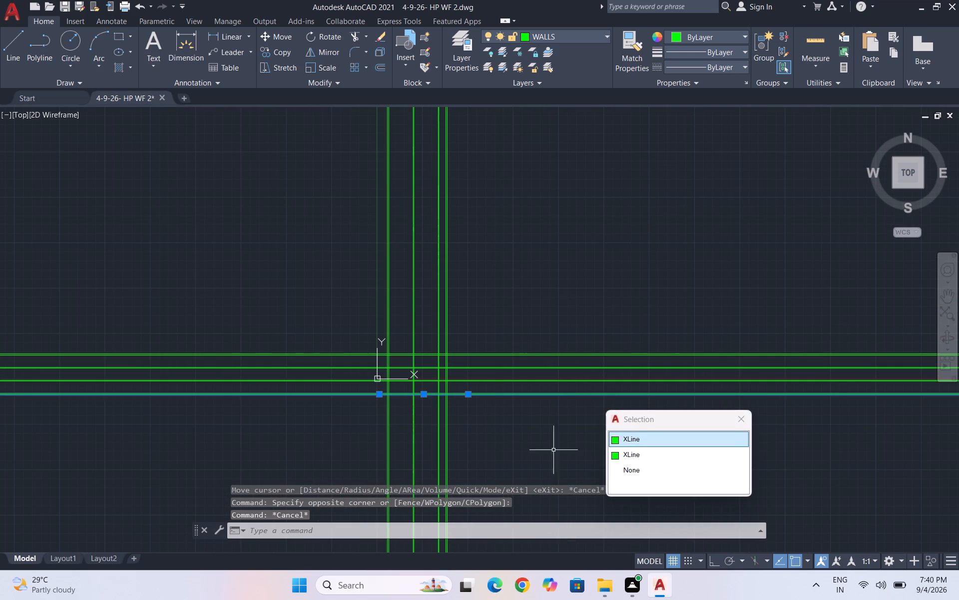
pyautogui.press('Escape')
# Erase all horizontal wall lines below the top outer wall.
pyautogui.scroll(4, 387, 386)
pyautogui.click(457, 436)
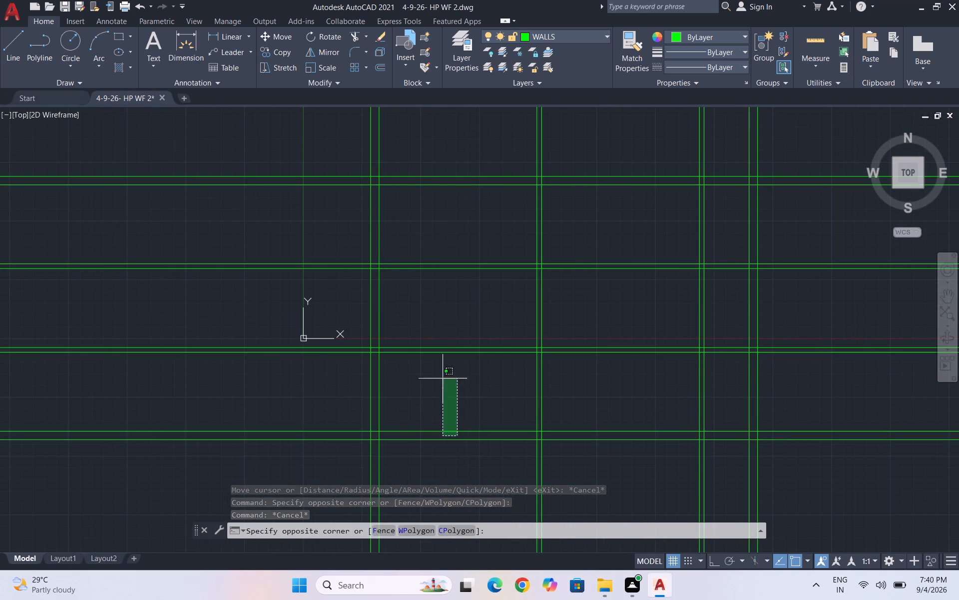
pyautogui.click(396, 235)
pyautogui.press('Delete')
pyautogui.press('Escape')
pyautogui.press('Escape')
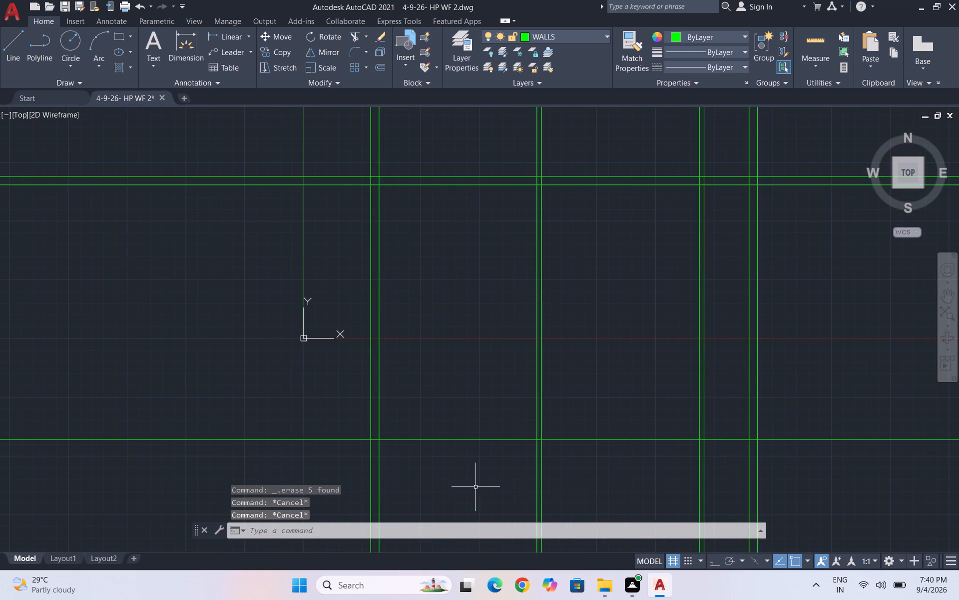
pyautogui.moveTo(470, 484); pyautogui.dragTo(455, 458)
pyautogui.click(414, 376)
pyautogui.press('Delete')
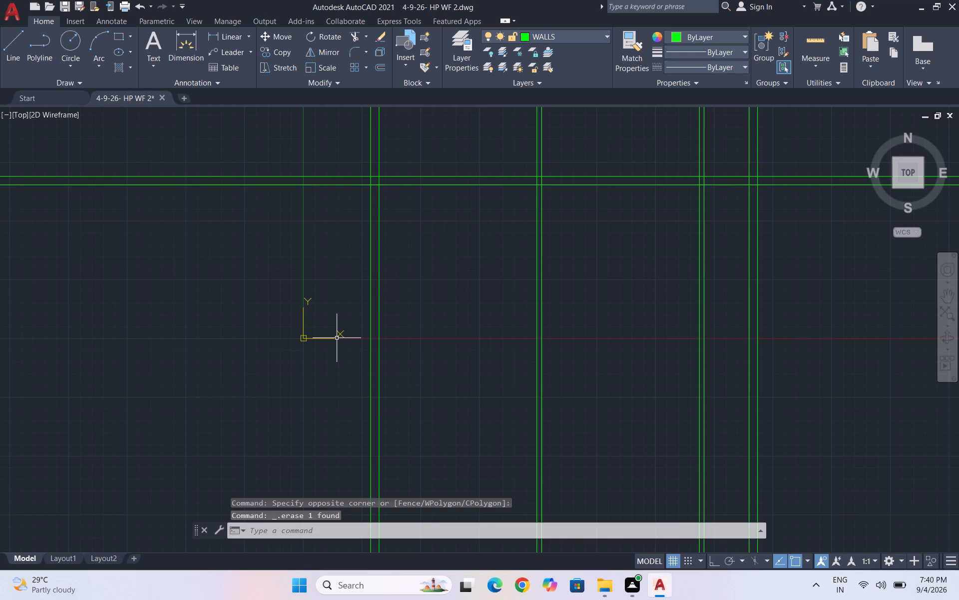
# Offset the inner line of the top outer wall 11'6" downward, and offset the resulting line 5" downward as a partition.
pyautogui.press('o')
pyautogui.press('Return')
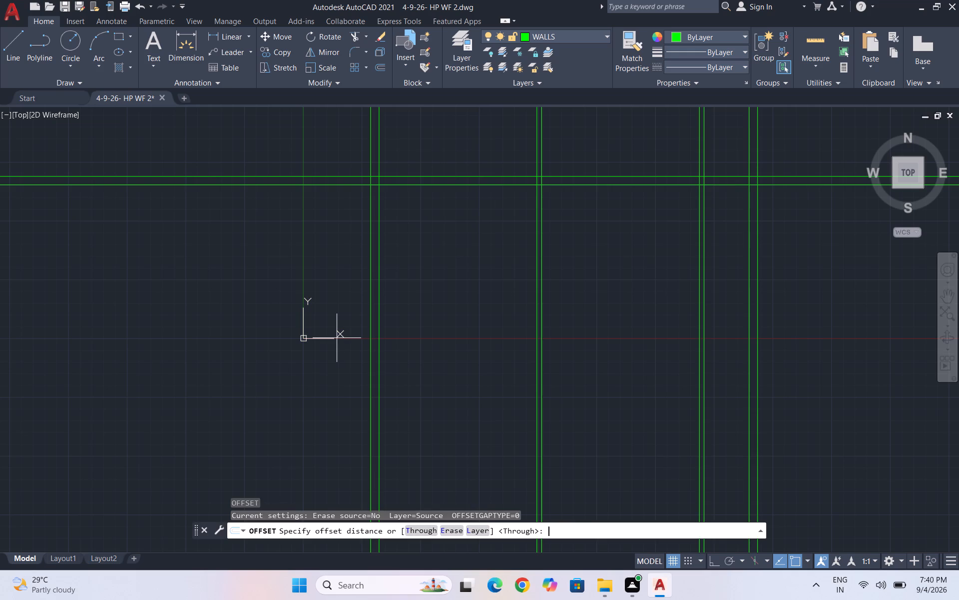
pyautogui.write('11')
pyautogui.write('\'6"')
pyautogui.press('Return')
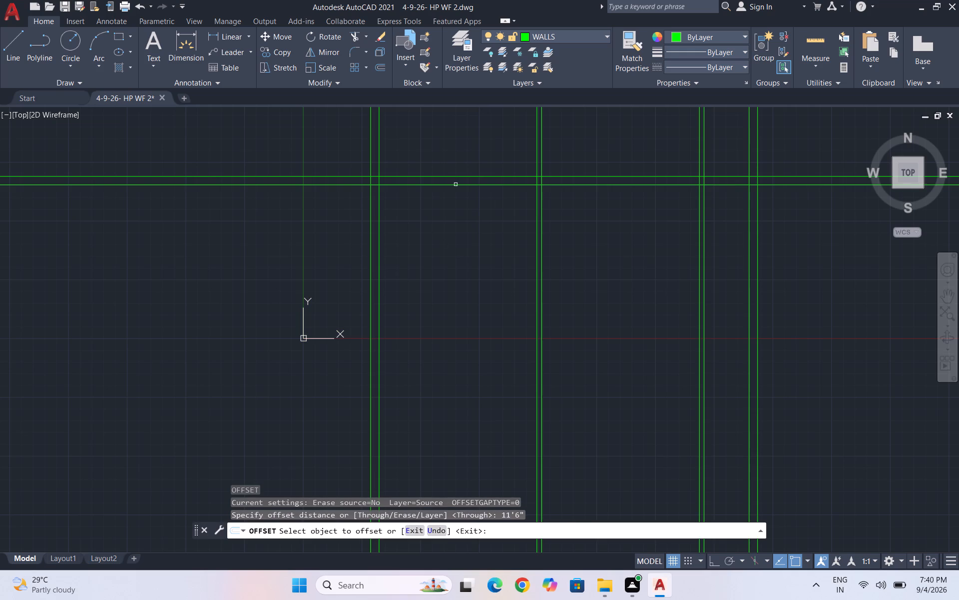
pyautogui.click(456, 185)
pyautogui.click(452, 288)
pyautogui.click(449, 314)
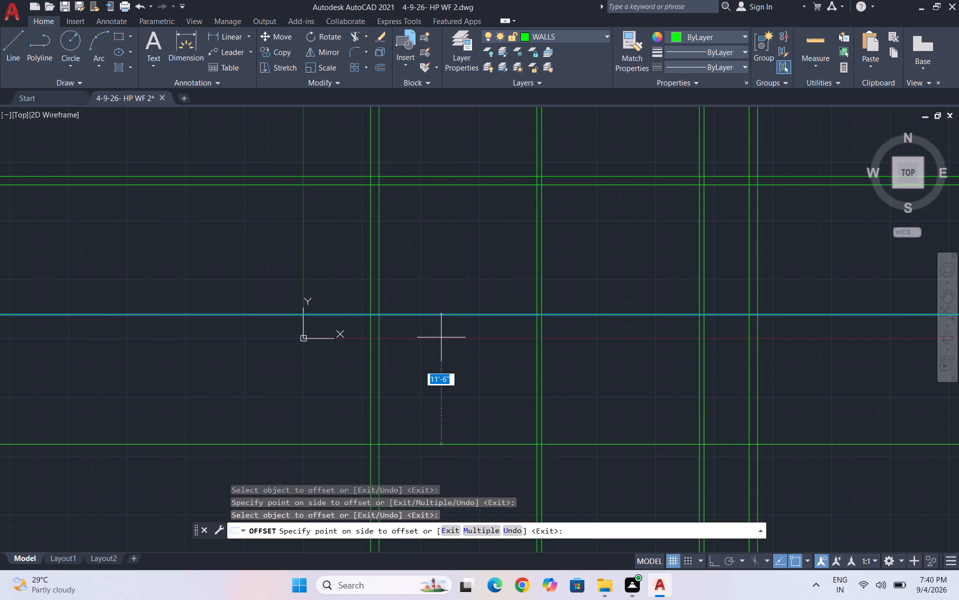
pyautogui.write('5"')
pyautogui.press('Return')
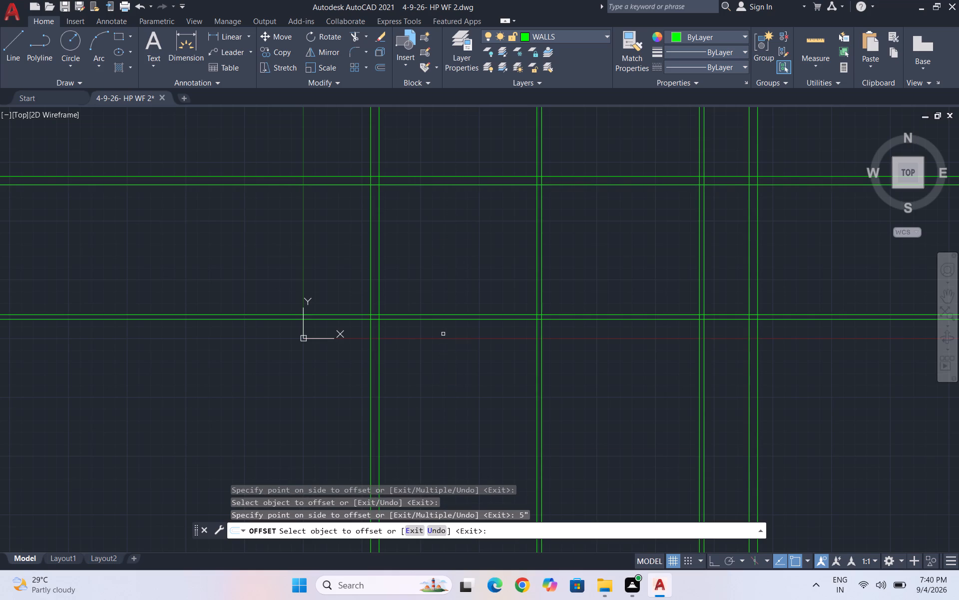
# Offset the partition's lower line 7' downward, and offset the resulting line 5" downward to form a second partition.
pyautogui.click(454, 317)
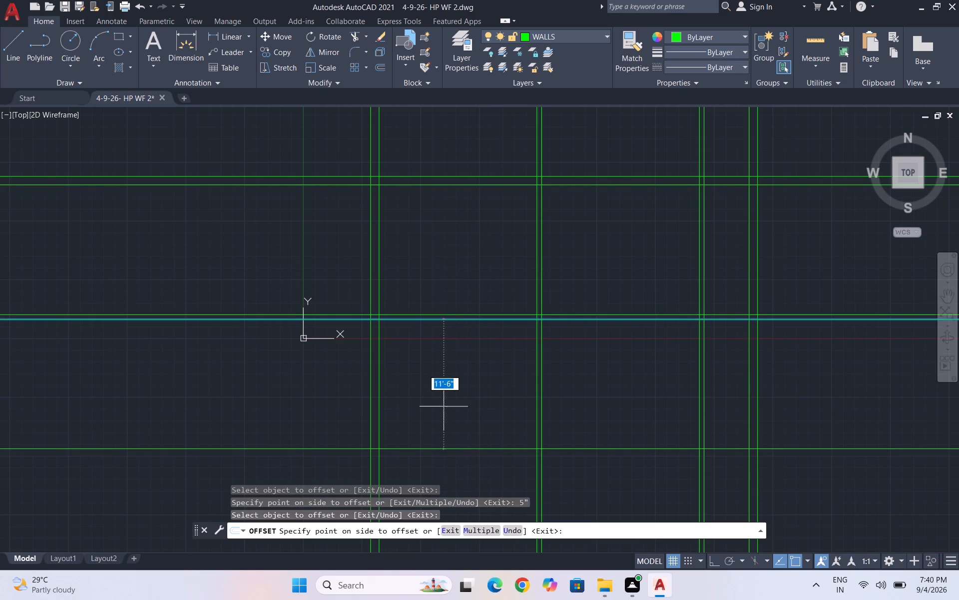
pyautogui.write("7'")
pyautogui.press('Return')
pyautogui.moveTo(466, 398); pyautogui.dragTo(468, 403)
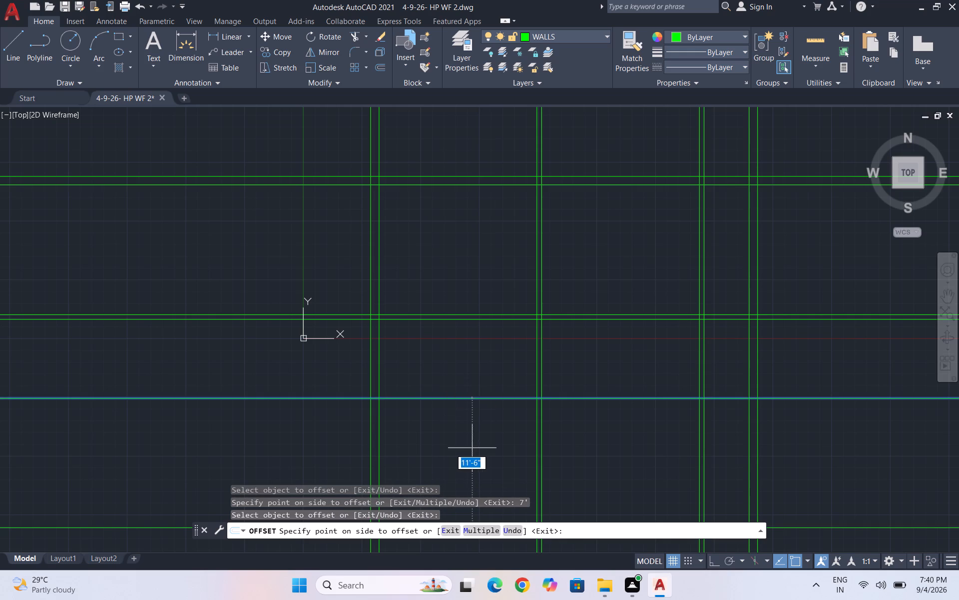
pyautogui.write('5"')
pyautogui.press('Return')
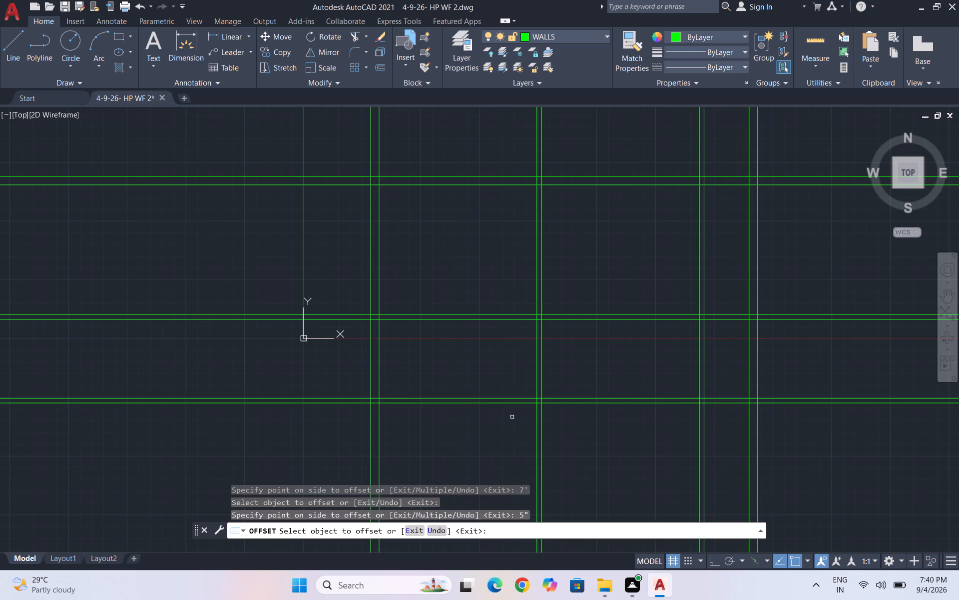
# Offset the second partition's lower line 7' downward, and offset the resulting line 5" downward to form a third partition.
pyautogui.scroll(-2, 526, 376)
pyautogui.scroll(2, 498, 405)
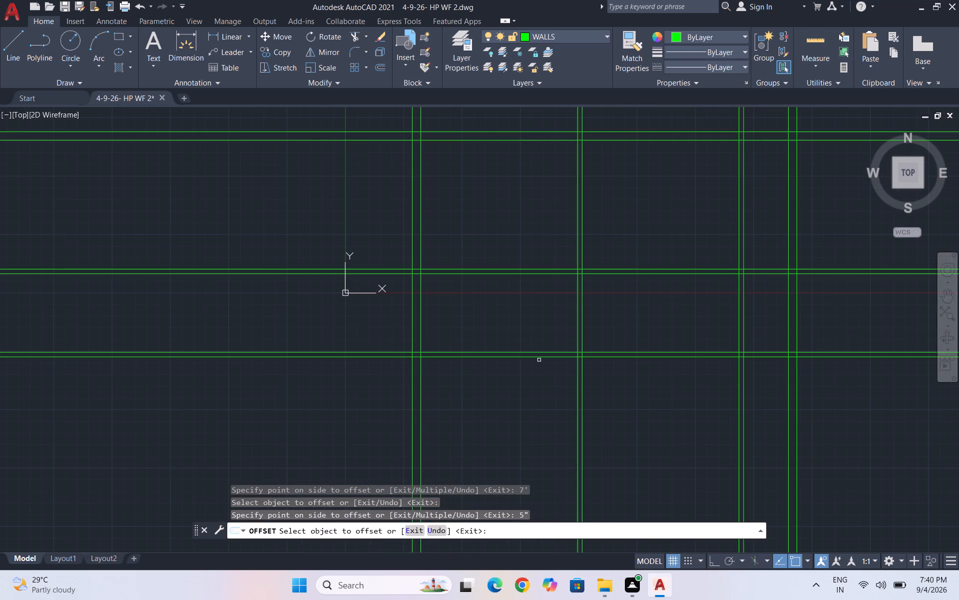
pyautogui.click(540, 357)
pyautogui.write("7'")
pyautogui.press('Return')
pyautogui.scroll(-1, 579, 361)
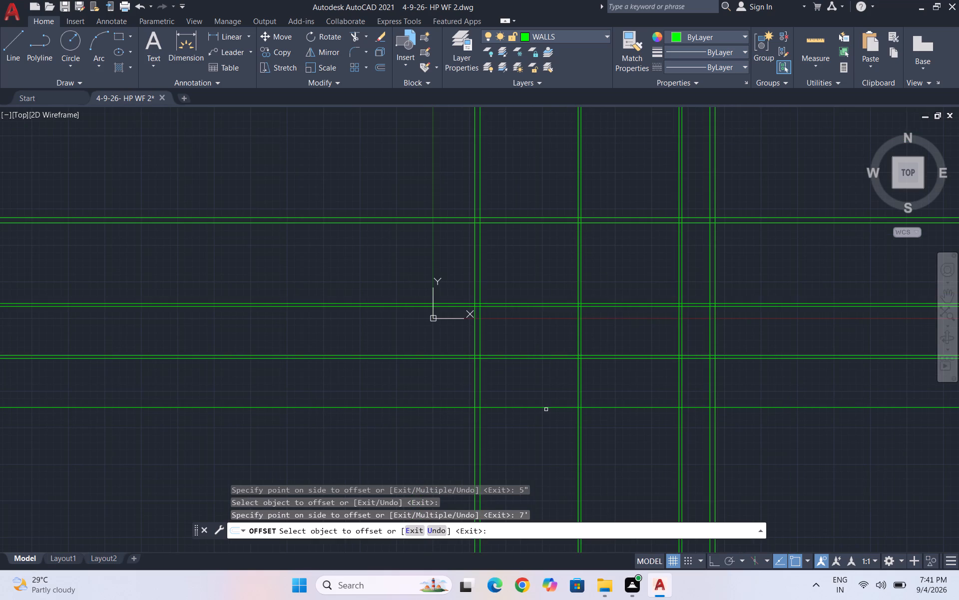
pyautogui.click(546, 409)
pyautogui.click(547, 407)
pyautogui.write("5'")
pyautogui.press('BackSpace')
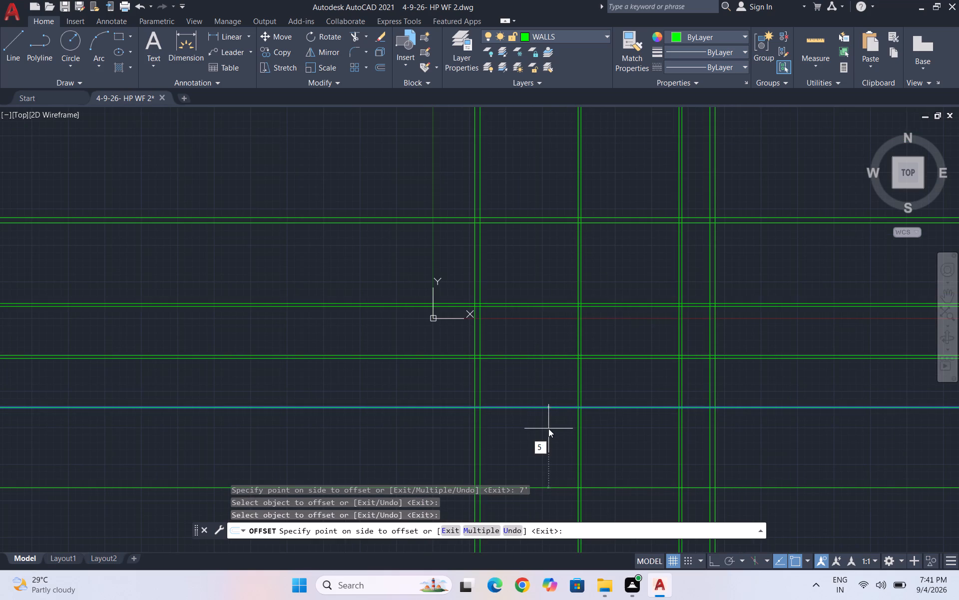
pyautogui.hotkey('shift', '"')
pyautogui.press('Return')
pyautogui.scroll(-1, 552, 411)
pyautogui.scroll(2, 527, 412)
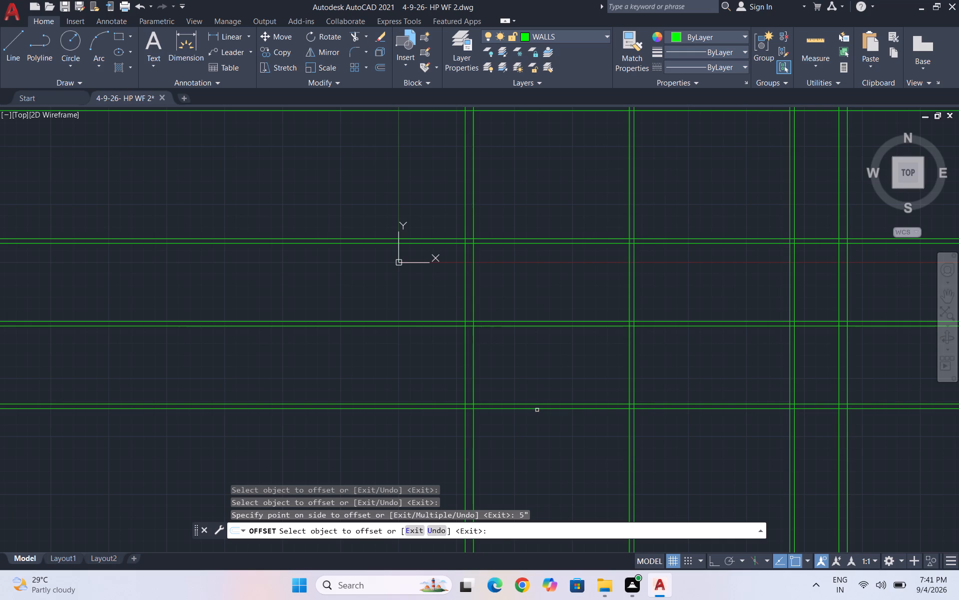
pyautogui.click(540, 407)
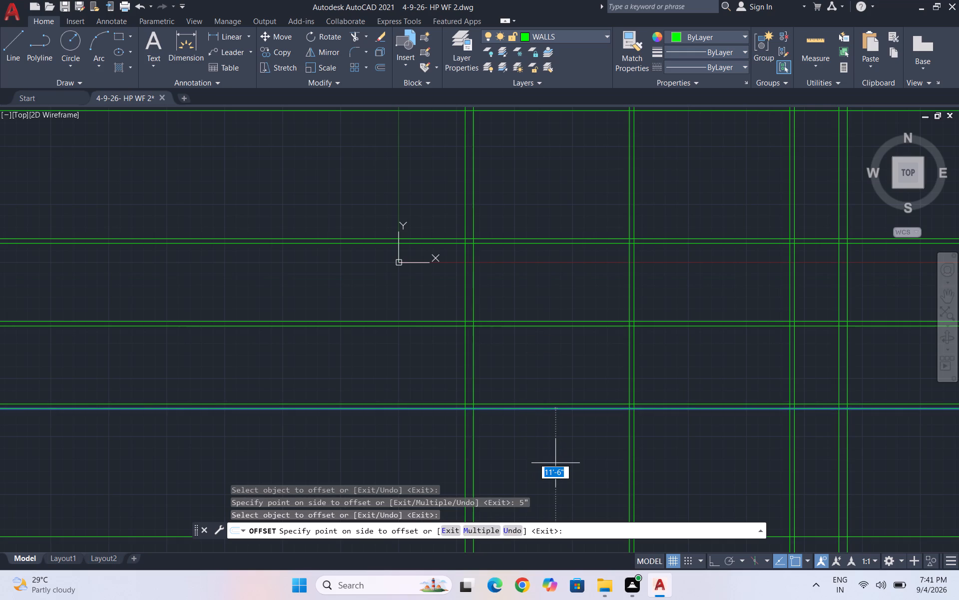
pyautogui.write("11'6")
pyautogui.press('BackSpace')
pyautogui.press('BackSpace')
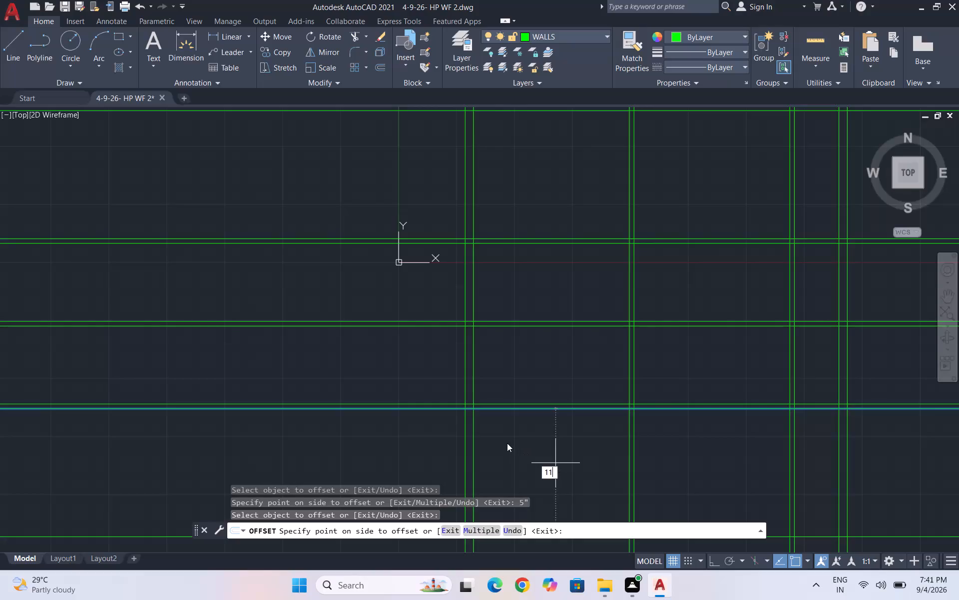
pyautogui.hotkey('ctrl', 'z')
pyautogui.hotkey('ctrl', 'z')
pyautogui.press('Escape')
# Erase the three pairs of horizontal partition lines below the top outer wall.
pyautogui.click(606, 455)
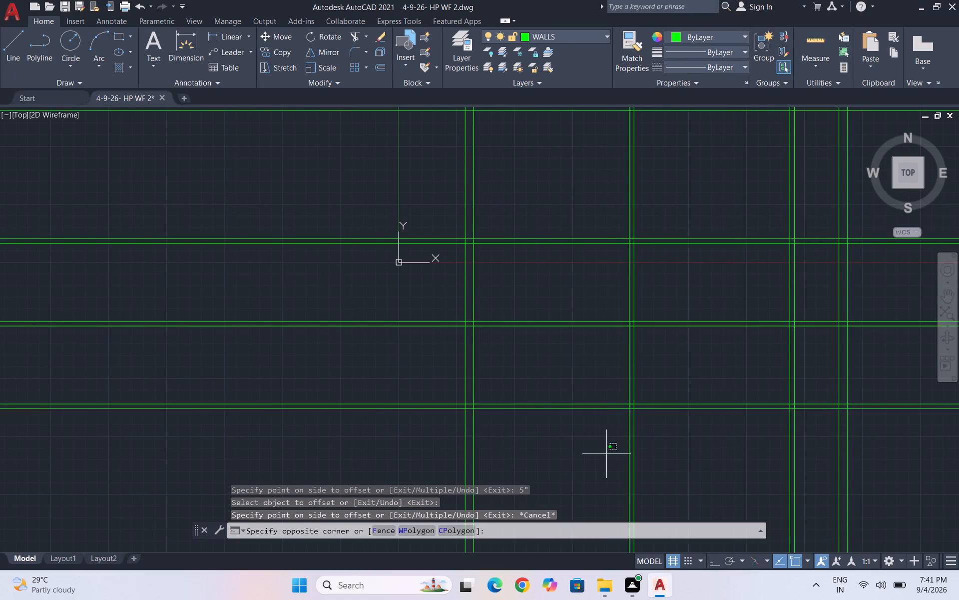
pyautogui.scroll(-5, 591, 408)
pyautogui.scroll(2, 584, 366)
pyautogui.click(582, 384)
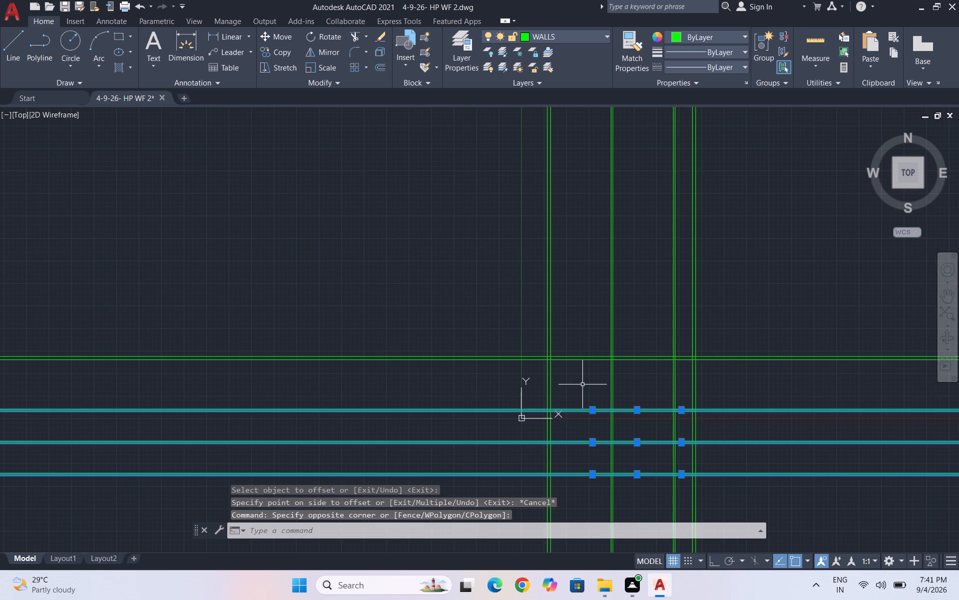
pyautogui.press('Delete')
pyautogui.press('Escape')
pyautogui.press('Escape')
# Offset the inner line of the top outer wall 5' downward, and offset the resulting line 5" downward as a partition.
pyautogui.scroll(3, 594, 364)
pyautogui.click(588, 358)
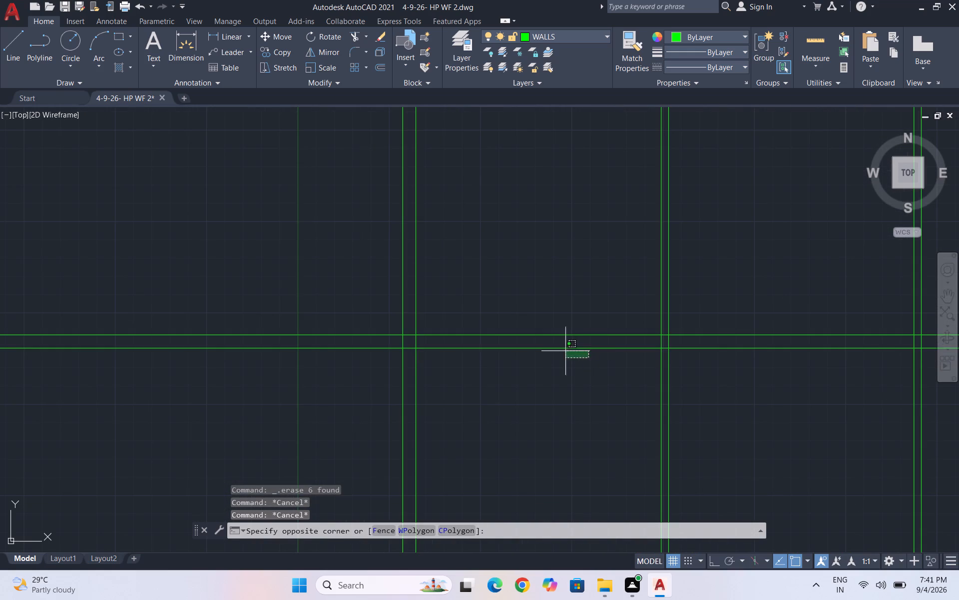
pyautogui.click(556, 342)
pyautogui.press('o')
pyautogui.press('Return')
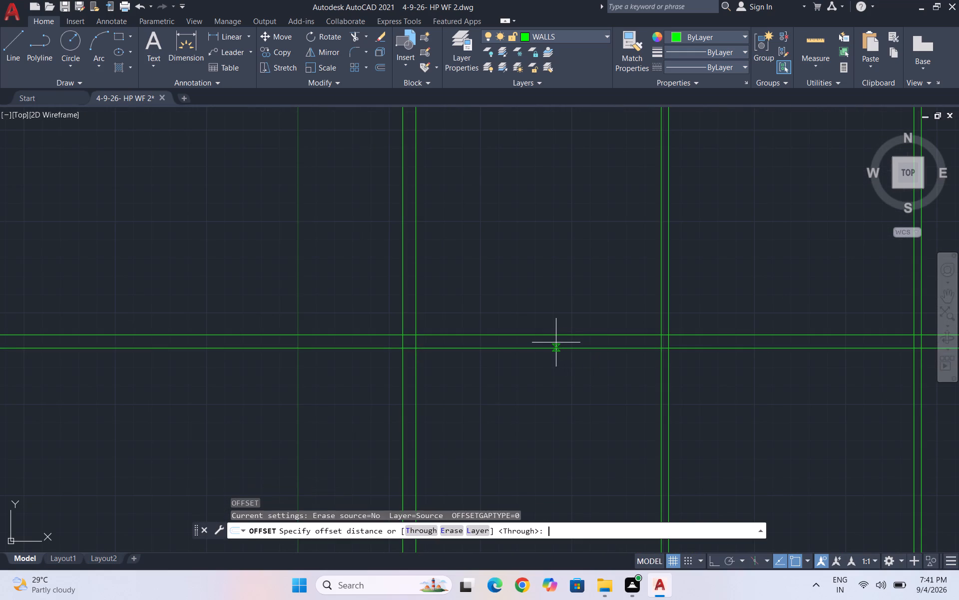
pyautogui.write("5'")
pyautogui.press('Return')
pyautogui.click(562, 422)
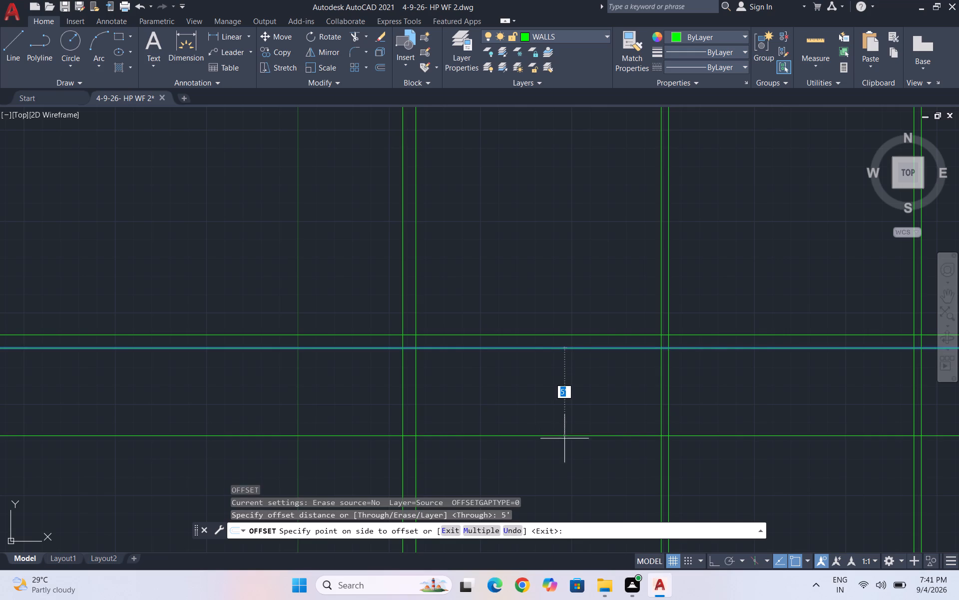
pyautogui.click(567, 444)
pyautogui.click(568, 435)
pyautogui.press('5')
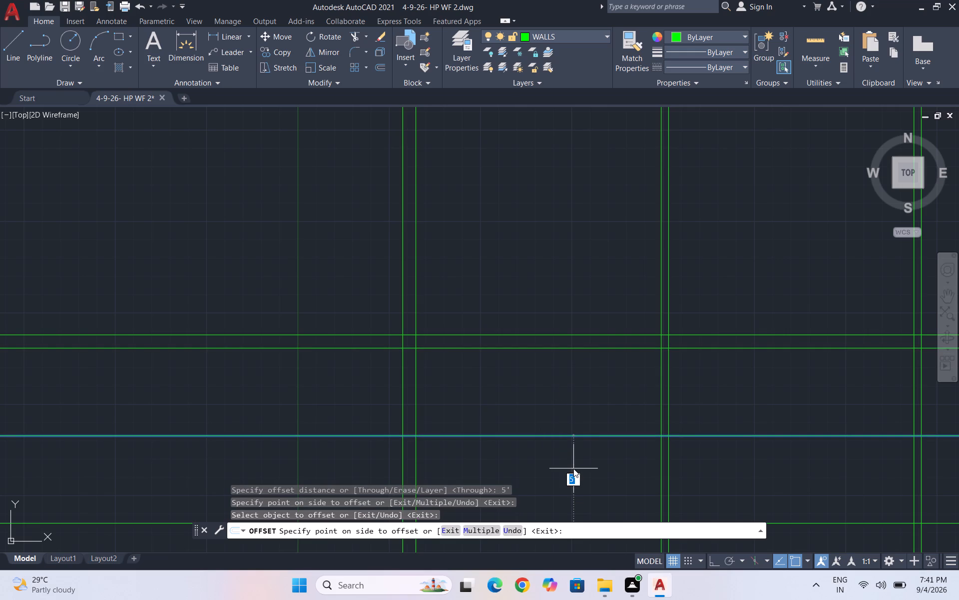
pyautogui.press('Return')
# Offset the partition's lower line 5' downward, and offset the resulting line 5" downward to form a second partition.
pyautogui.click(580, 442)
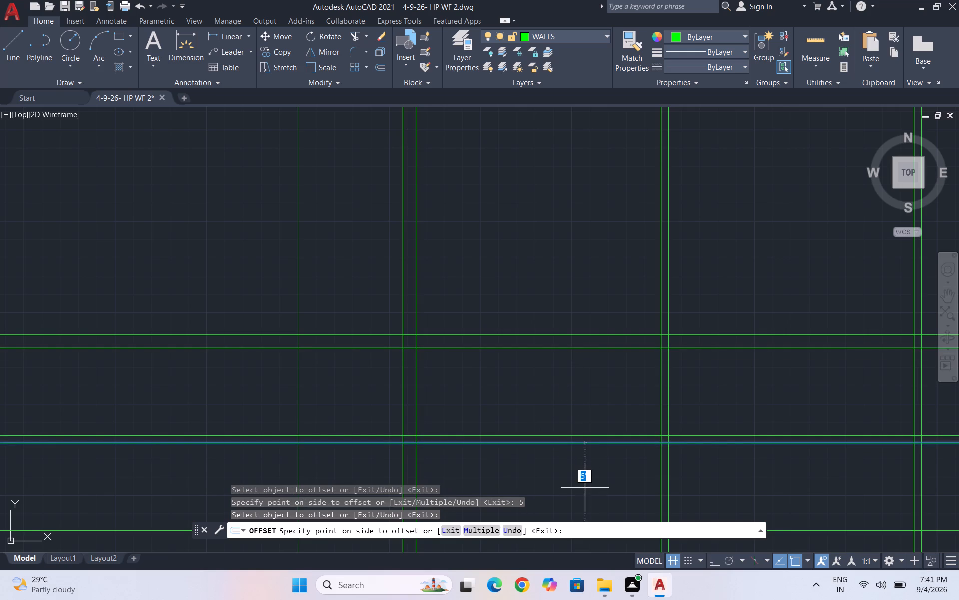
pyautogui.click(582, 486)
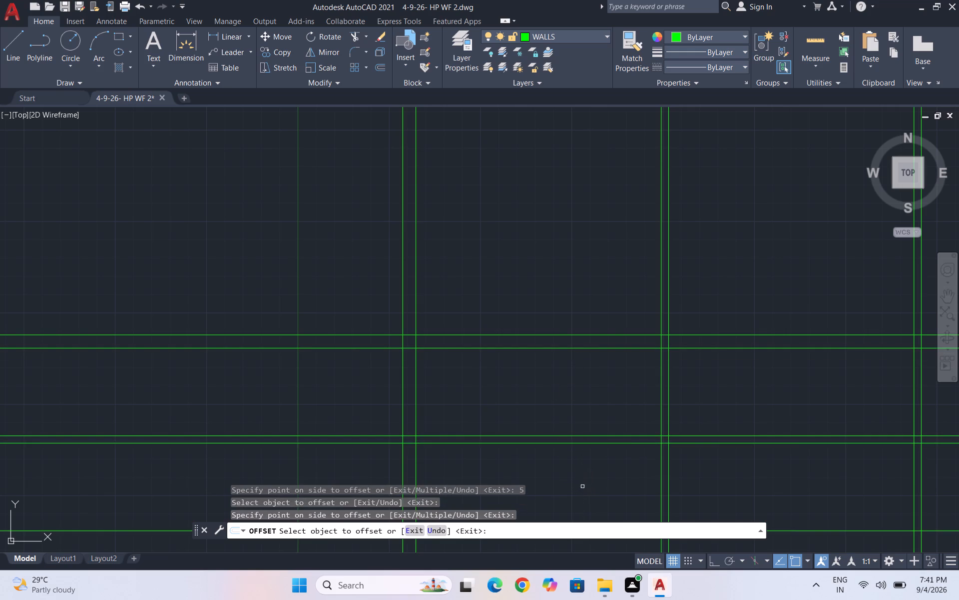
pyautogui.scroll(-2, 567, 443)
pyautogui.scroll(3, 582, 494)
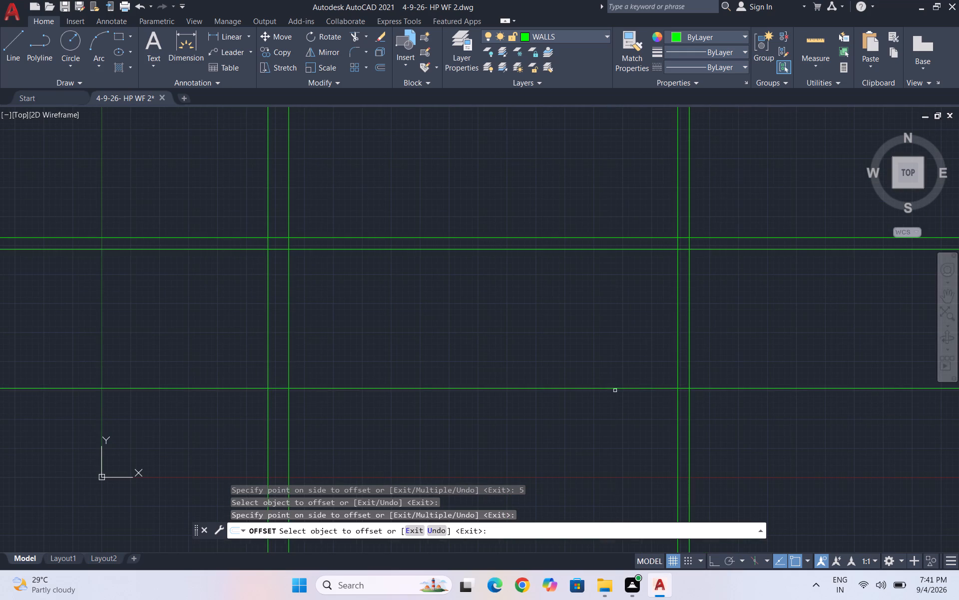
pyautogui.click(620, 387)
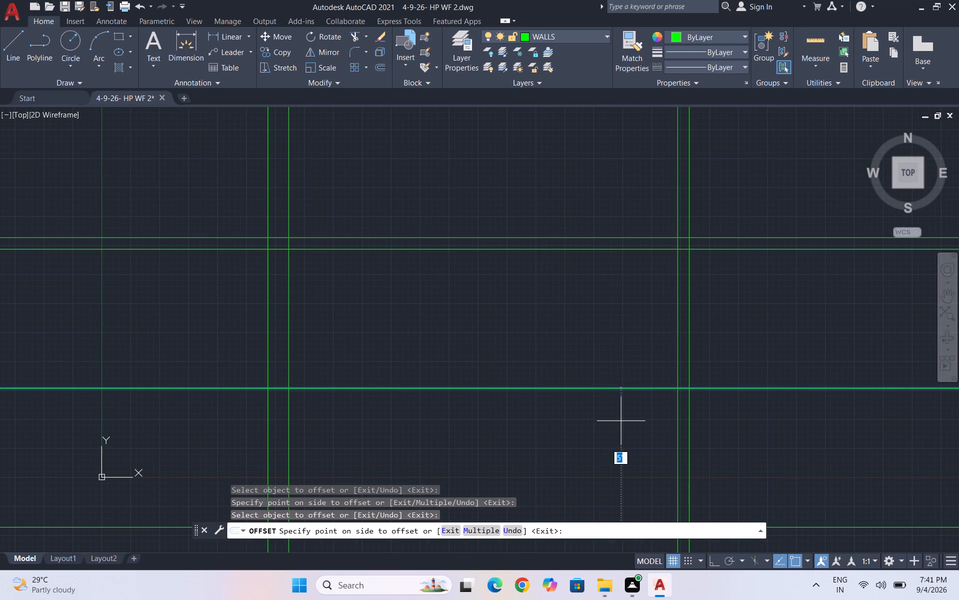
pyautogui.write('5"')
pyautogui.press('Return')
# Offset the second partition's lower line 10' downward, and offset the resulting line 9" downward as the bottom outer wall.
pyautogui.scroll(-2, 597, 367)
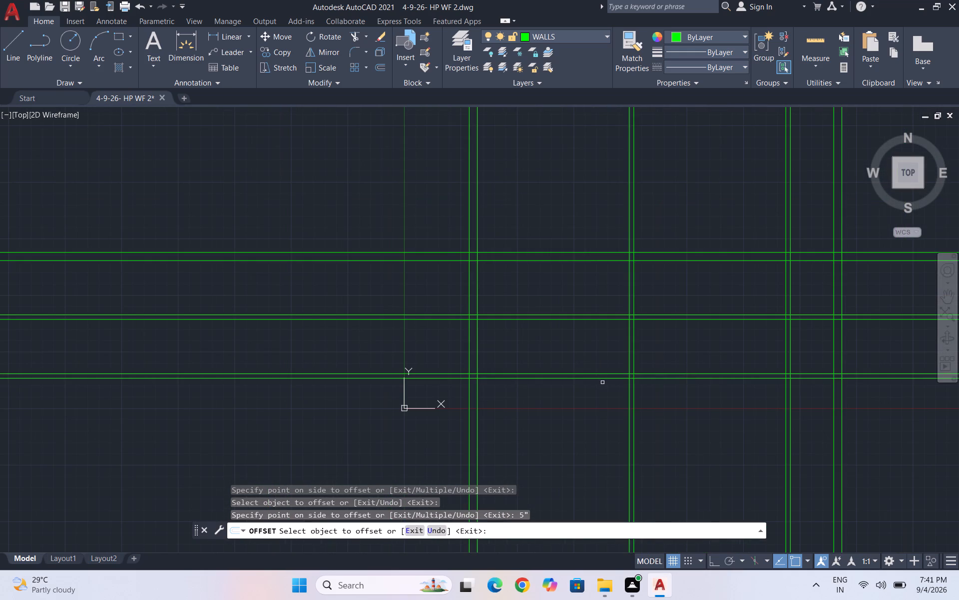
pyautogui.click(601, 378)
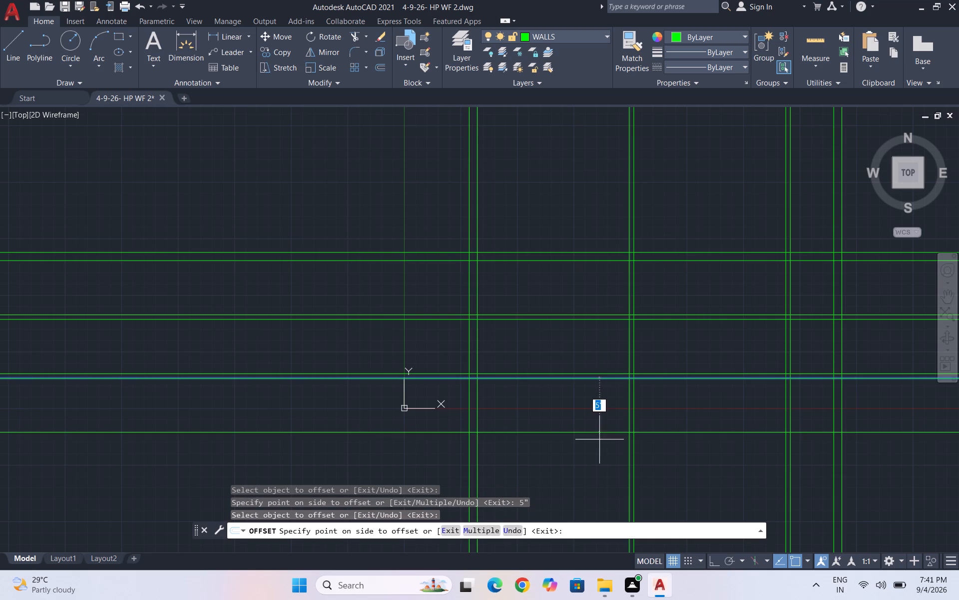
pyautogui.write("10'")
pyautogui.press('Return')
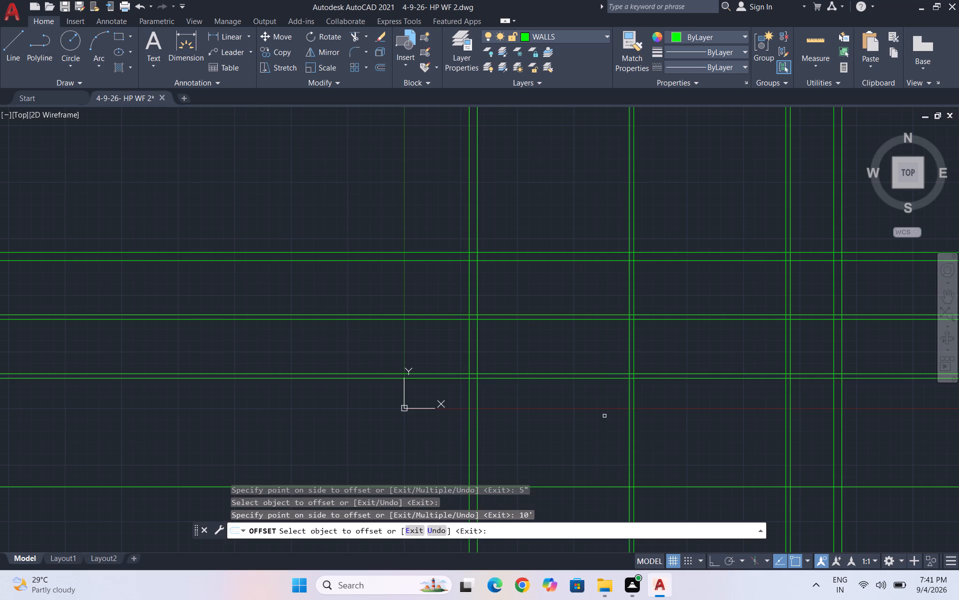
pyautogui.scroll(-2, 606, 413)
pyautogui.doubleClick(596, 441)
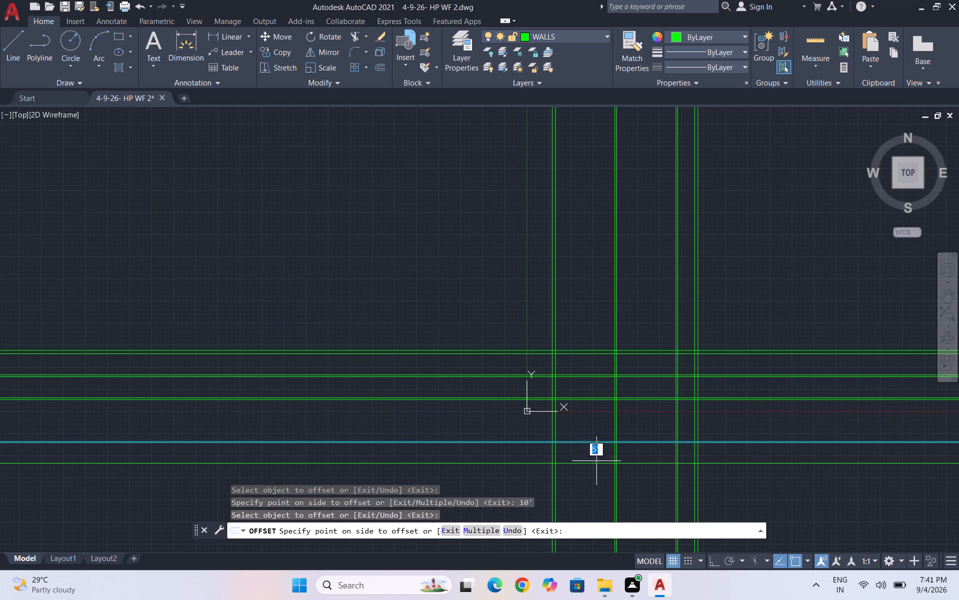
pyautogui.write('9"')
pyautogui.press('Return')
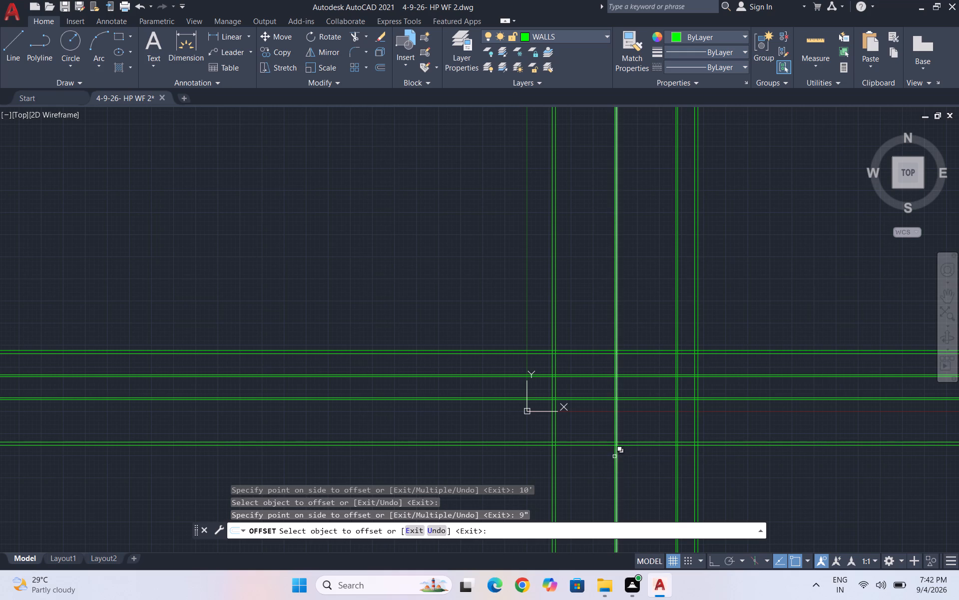
# Erase the bottom outer wall's line pair and the two horizontal partition pairs below the top outer wall.
pyautogui.scroll(1, 590, 432)
pyautogui.press('Escape')
pyautogui.moveTo(617, 480); pyautogui.dragTo(606, 470)
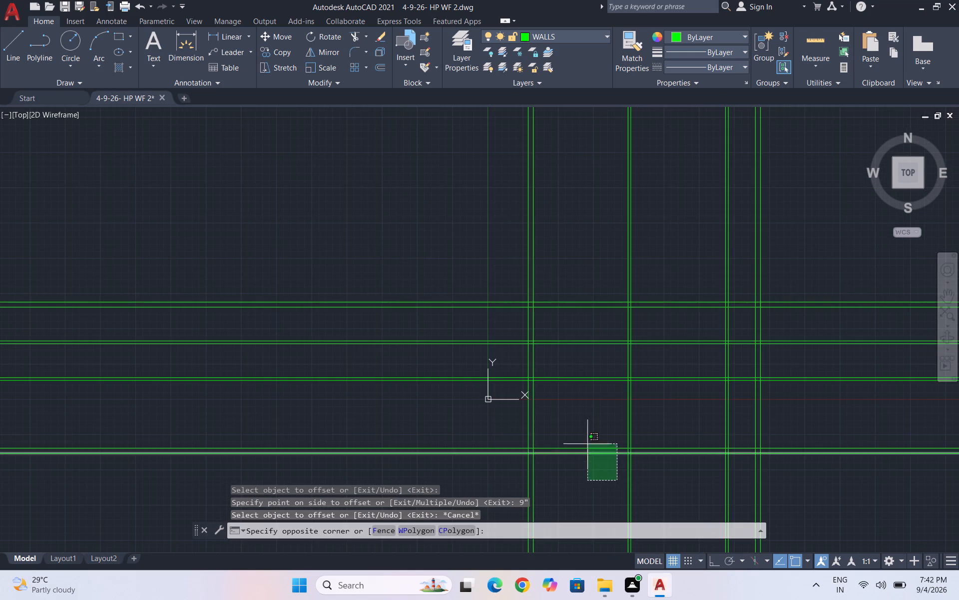
pyautogui.click(561, 422)
pyautogui.press('Delete')
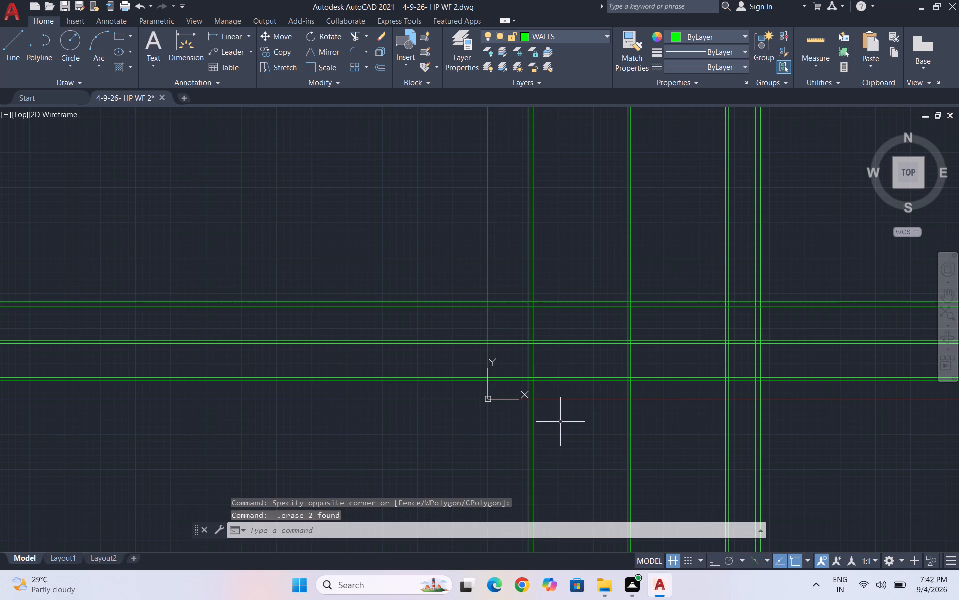
pyautogui.scroll(-2, 584, 311)
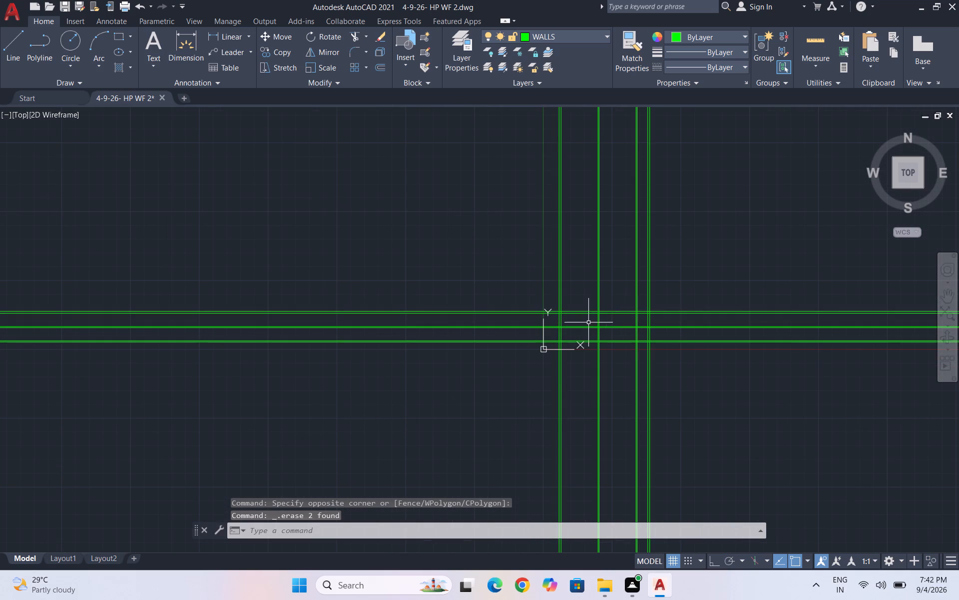
pyautogui.scroll(1, 588, 322)
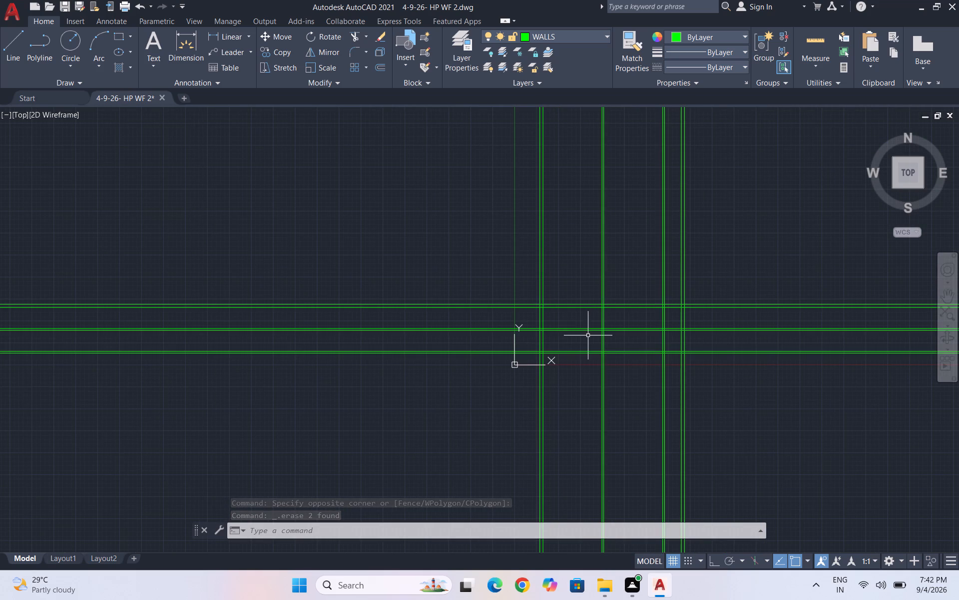
pyautogui.scroll(1, 587, 335)
pyautogui.moveTo(600, 419); pyautogui.dragTo(592, 399)
pyautogui.click(546, 312)
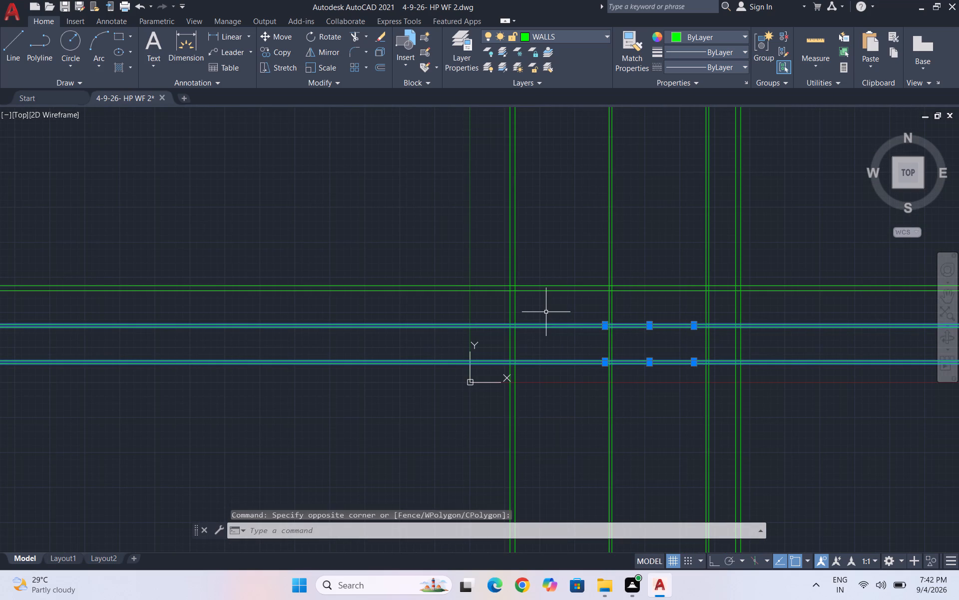
pyautogui.press('Delete')
pyautogui.press('Escape')
pyautogui.press('Escape')
pyautogui.press('Escape')
# Offset the inner line of the top outer wall 11'6" downward, and offset the resulting line 5" downward as a partition.
pyautogui.scroll(1, 546, 300)
pyautogui.click(606, 292)
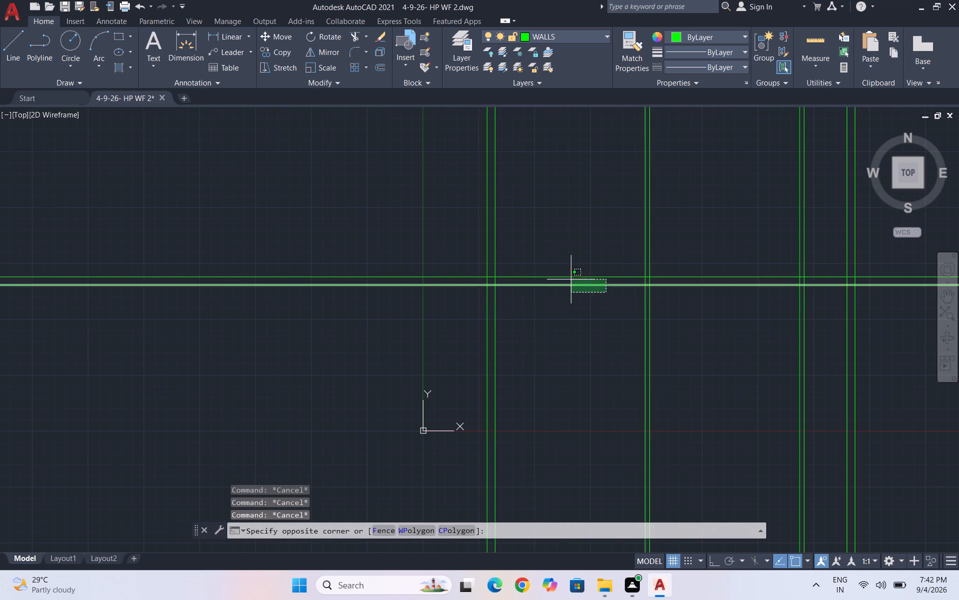
pyautogui.click(571, 279)
pyautogui.press('o')
pyautogui.press('Return')
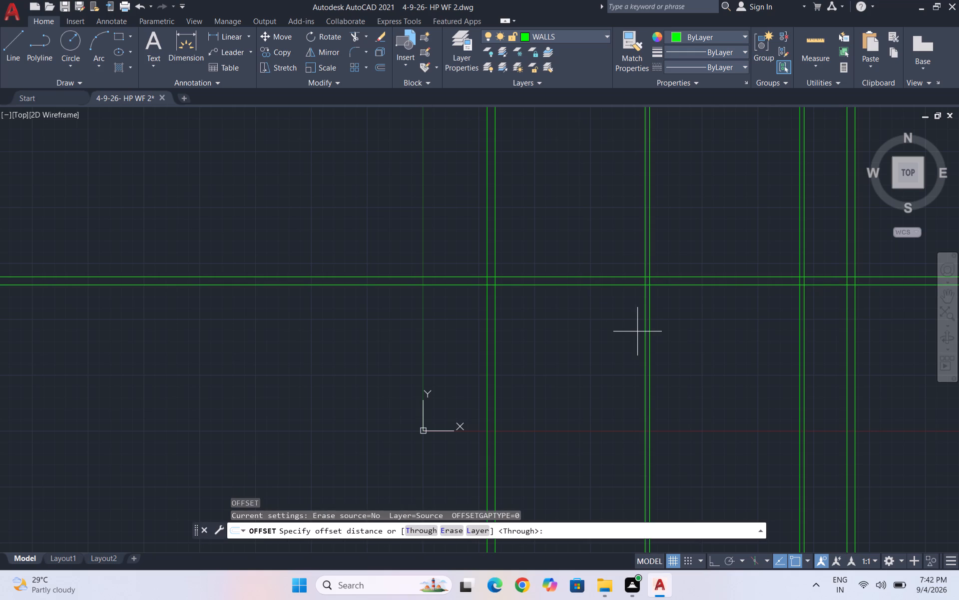
pyautogui.write('11')
pyautogui.write('\'6"')
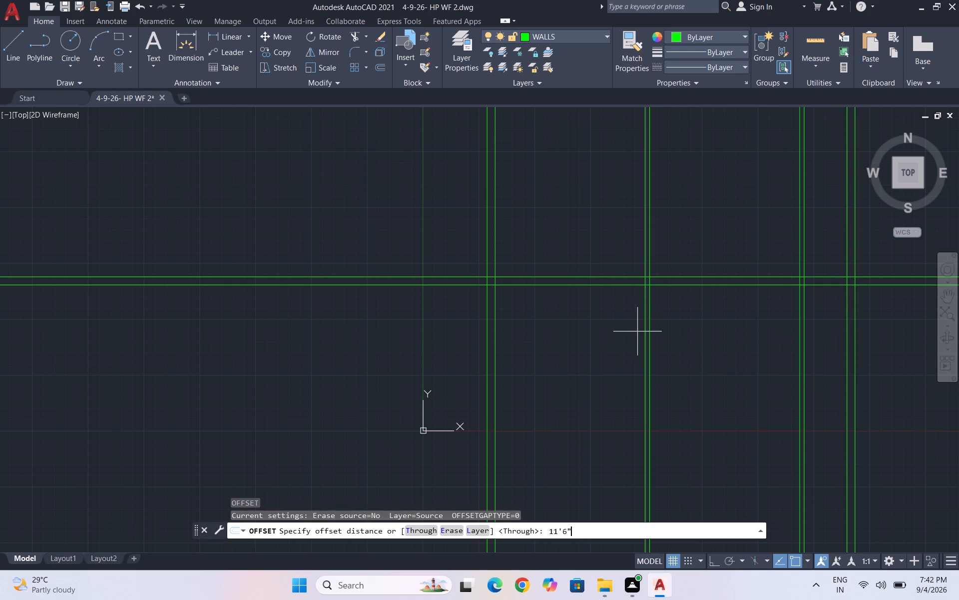
pyautogui.press('Return')
pyautogui.click(637, 331)
pyautogui.click(618, 406)
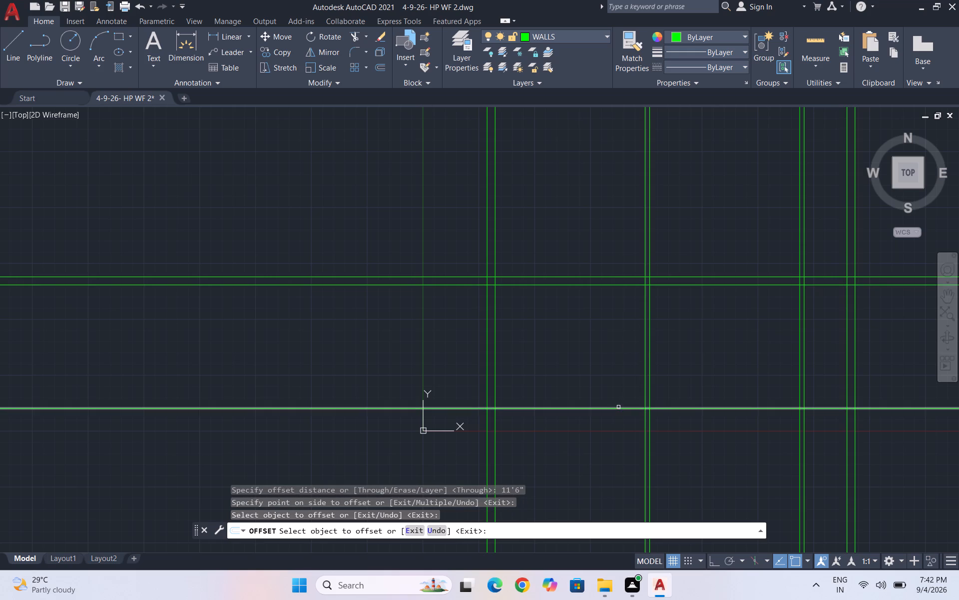
pyautogui.click(618, 407)
pyautogui.write('5"')
pyautogui.press('Return')
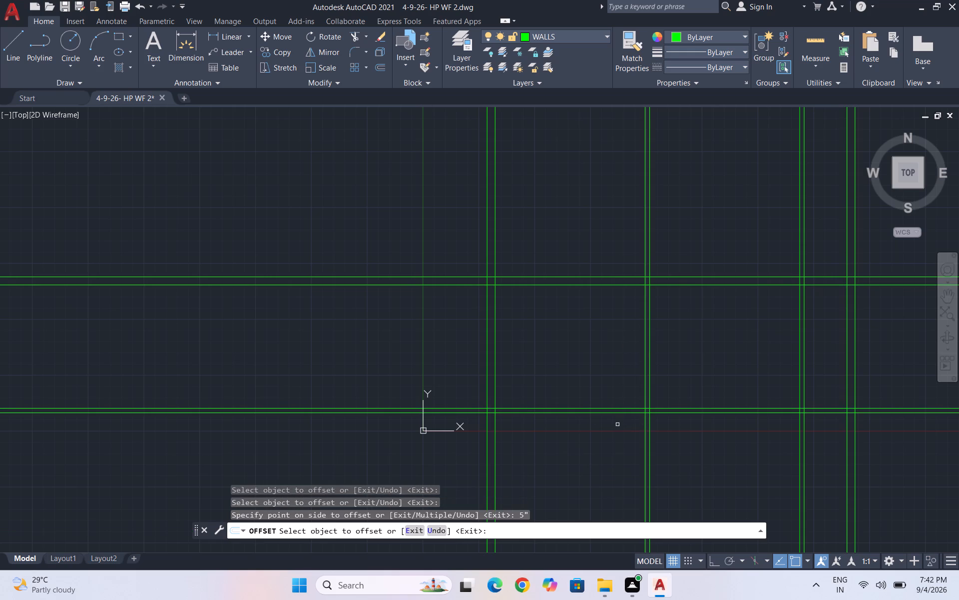
# Offset the partition's lower line 5' downward, and offset the resulting line 5" downward to form a second partition.
pyautogui.scroll(-1, 606, 395)
pyautogui.scroll(1, 599, 433)
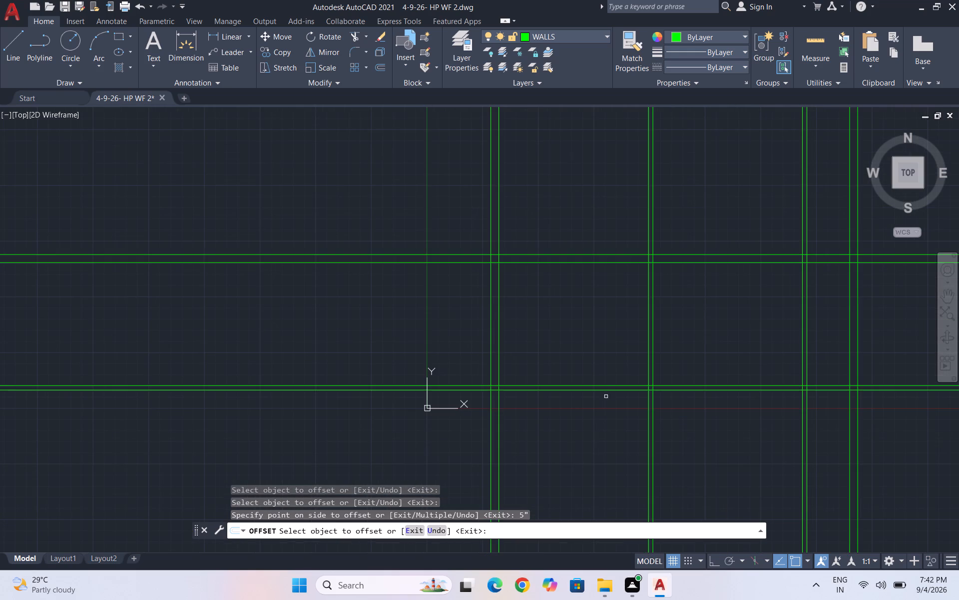
pyautogui.click(605, 391)
pyautogui.write("5'")
pyautogui.press('Return')
pyautogui.scroll(-3, 598, 389)
pyautogui.scroll(3, 595, 405)
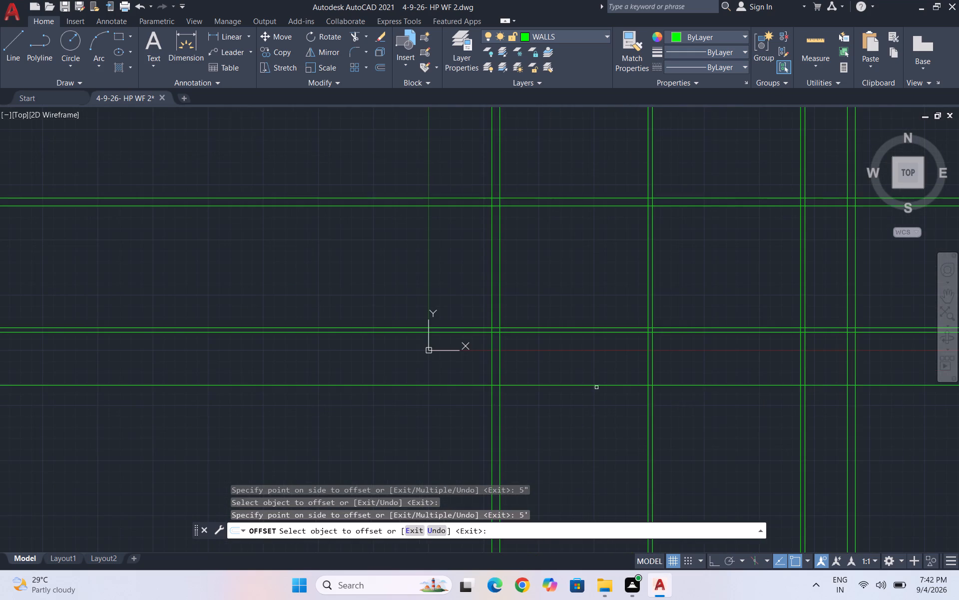
pyautogui.click(597, 385)
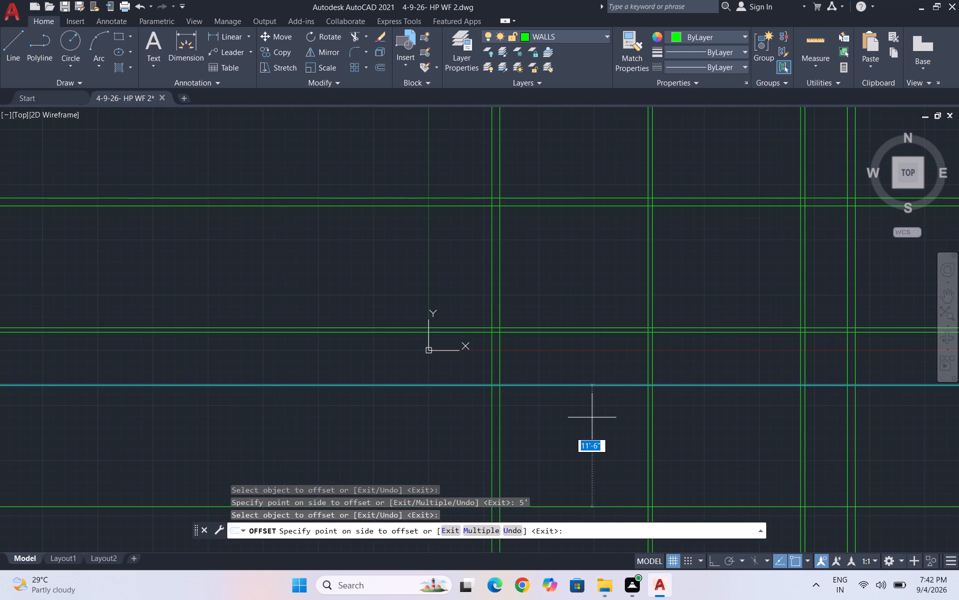
pyautogui.press('5')
pyautogui.press('Return')
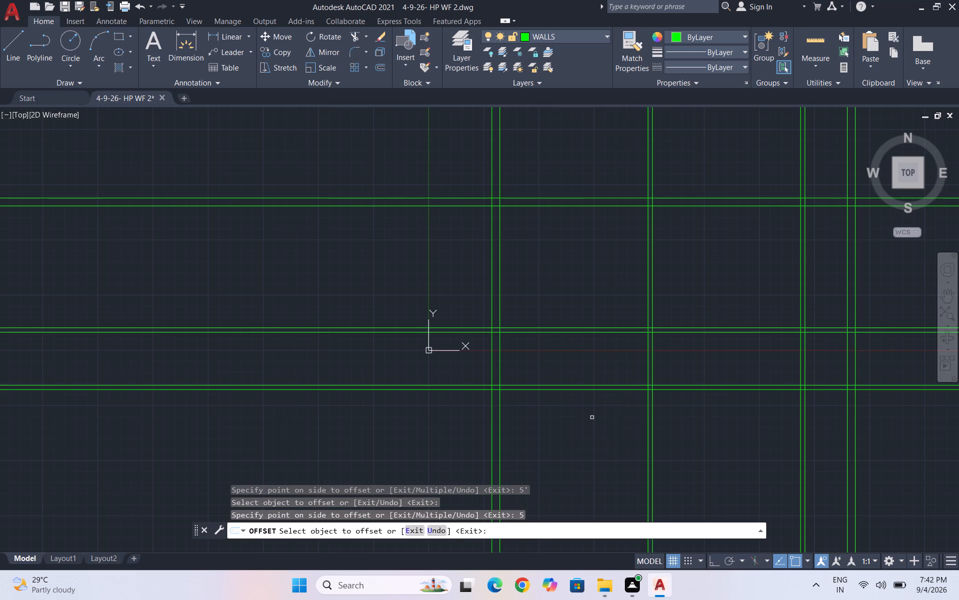
# Offset the second partition's lower line 5' downward, and offset the resulting line 5" downward to form a third partition.
pyautogui.click(628, 389)
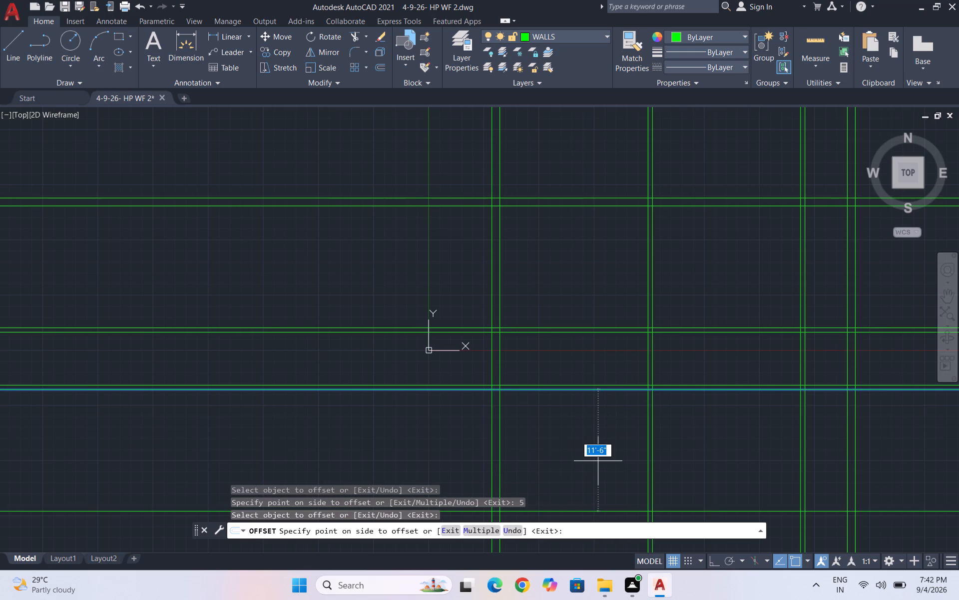
pyautogui.write("7'")
pyautogui.press('BackSpace')
pyautogui.press('BackSpace')
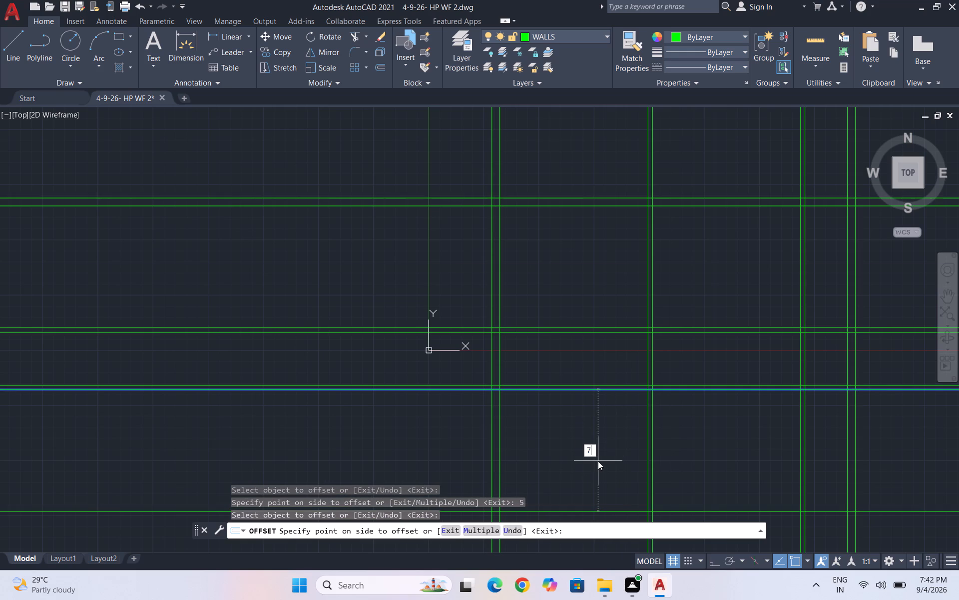
pyautogui.write("5'4")
pyautogui.press('BackSpace')
pyautogui.press('Return')
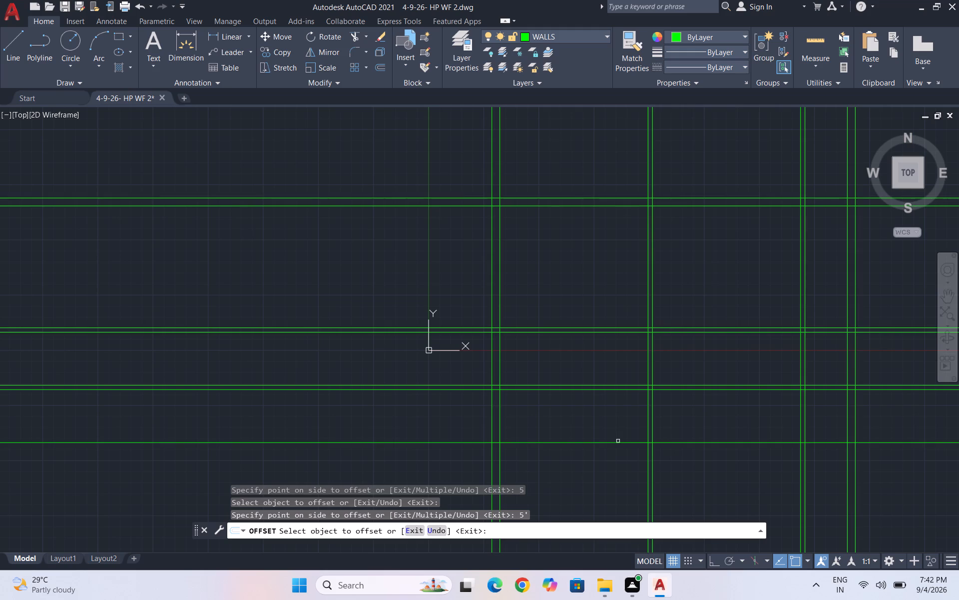
pyautogui.click(618, 443)
pyautogui.press('5')
pyautogui.press('Return')
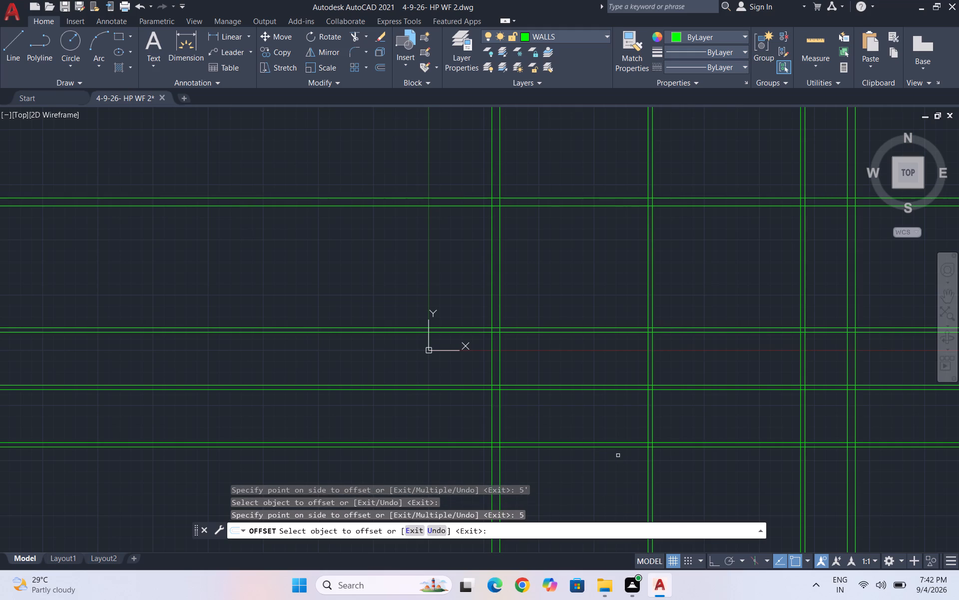
# Offset the third partition's lower line 10' downward, and offset the resulting line 9" downward as the bottom outer wall.
pyautogui.scroll(-2, 600, 419)
pyautogui.scroll(1, 594, 453)
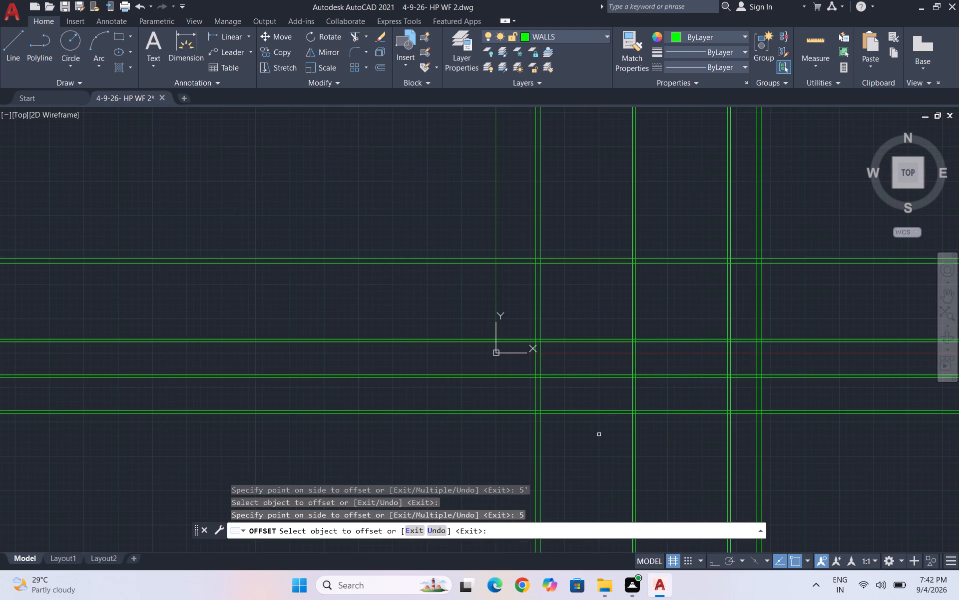
pyautogui.click(606, 413)
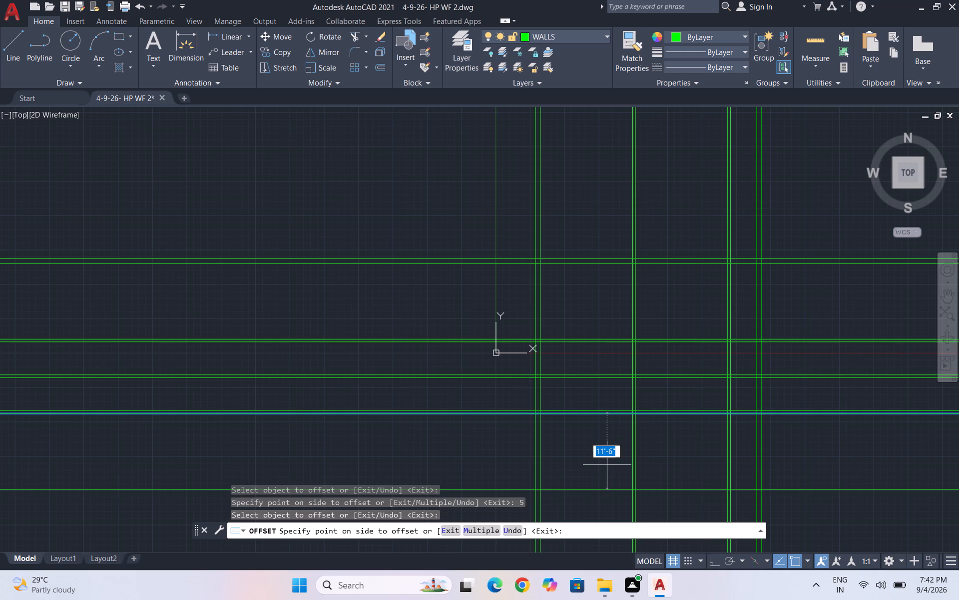
pyautogui.write("10'")
pyautogui.press('Return')
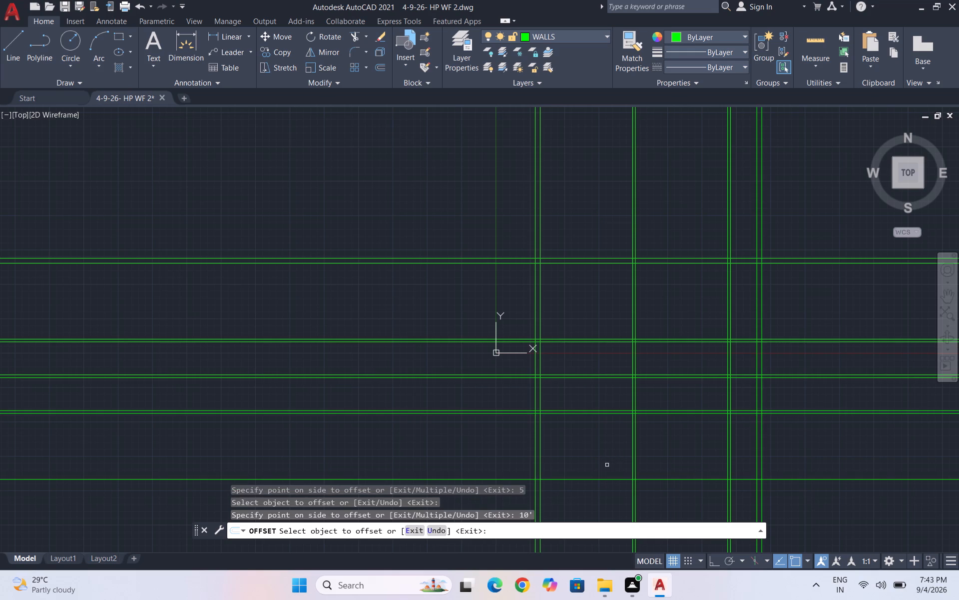
pyautogui.click(610, 477)
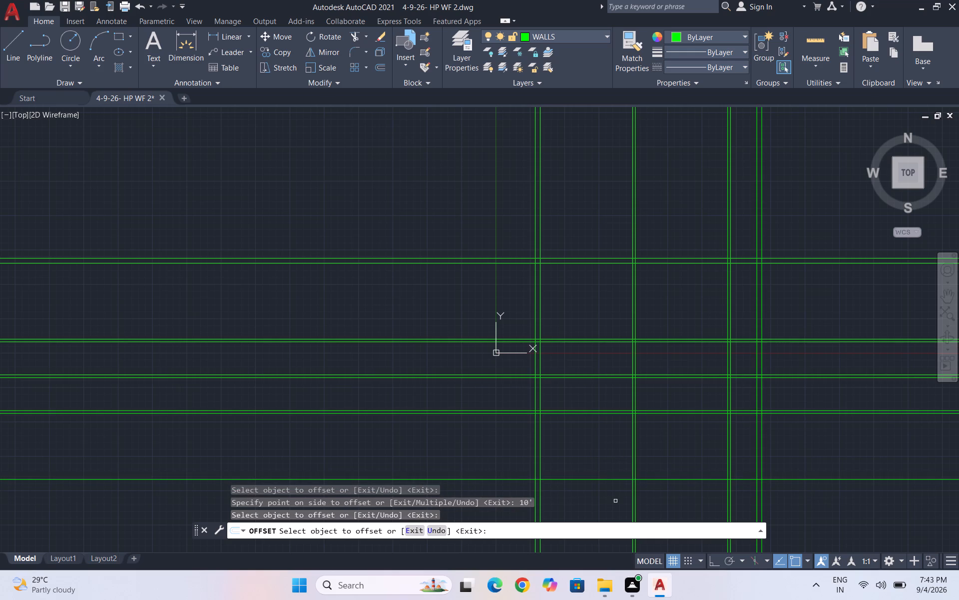
pyautogui.click(614, 479)
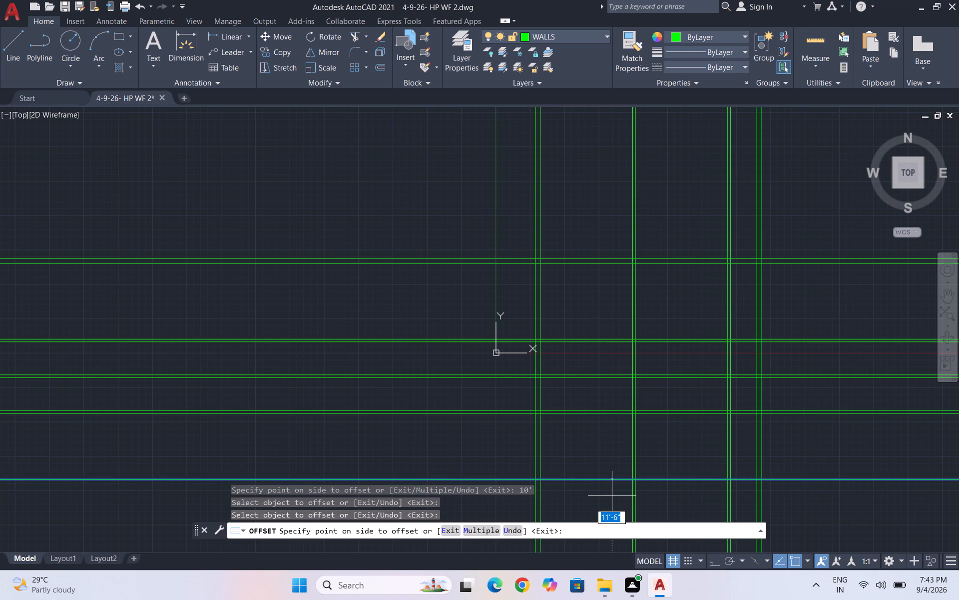
pyautogui.write('9"')
pyautogui.press('Return')
pyautogui.scroll(-2, 484, 233)
pyautogui.press('Escape')
pyautogui.press('Escape')
pyautogui.press('Escape')
# Trim the ends of all wall construction lines projecting beyond the outer rectangle on its four sides.
pyautogui.write('TR')
pyautogui.press('Return')
pyautogui.press('Return')
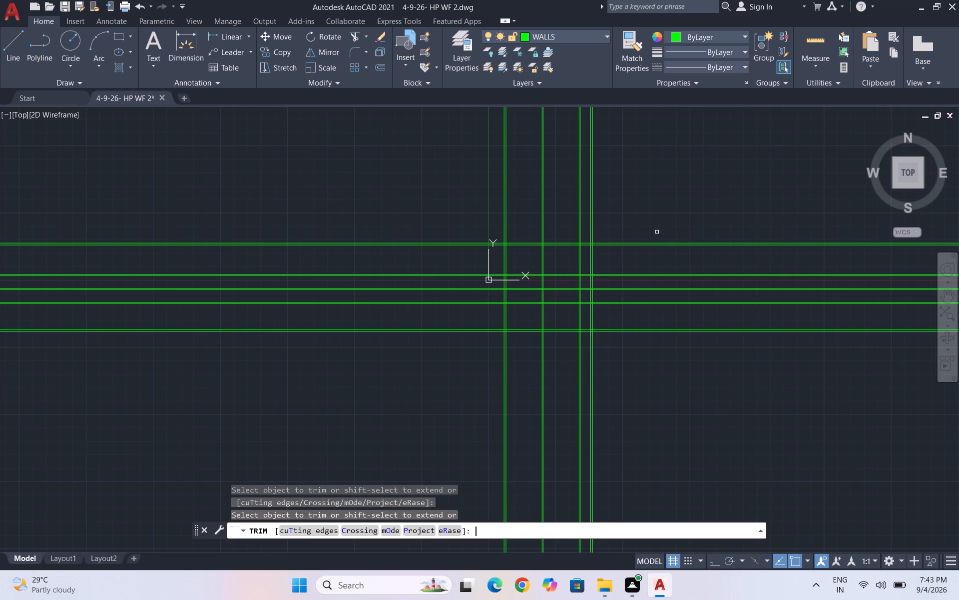
pyautogui.moveTo(472, 192); pyautogui.dragTo(628, 185)
pyautogui.moveTo(656, 197); pyautogui.dragTo(690, 387)
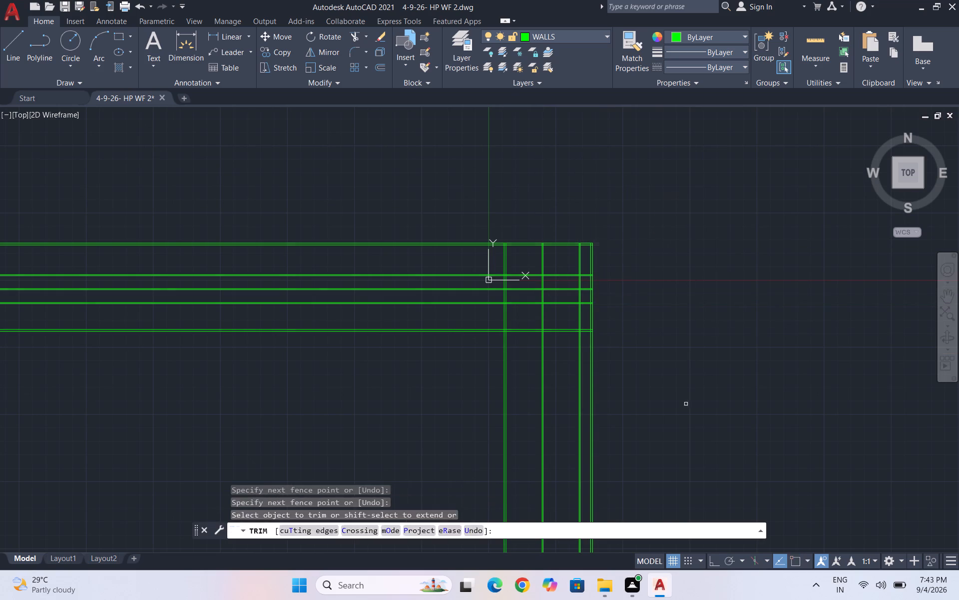
pyautogui.moveTo(678, 402); pyautogui.dragTo(354, 391)
pyautogui.moveTo(379, 220); pyautogui.dragTo(365, 422)
# Trim the second and third horizontal partitions where they cross the narrow strip beside the right outer wall.
pyautogui.scroll(3, 581, 307)
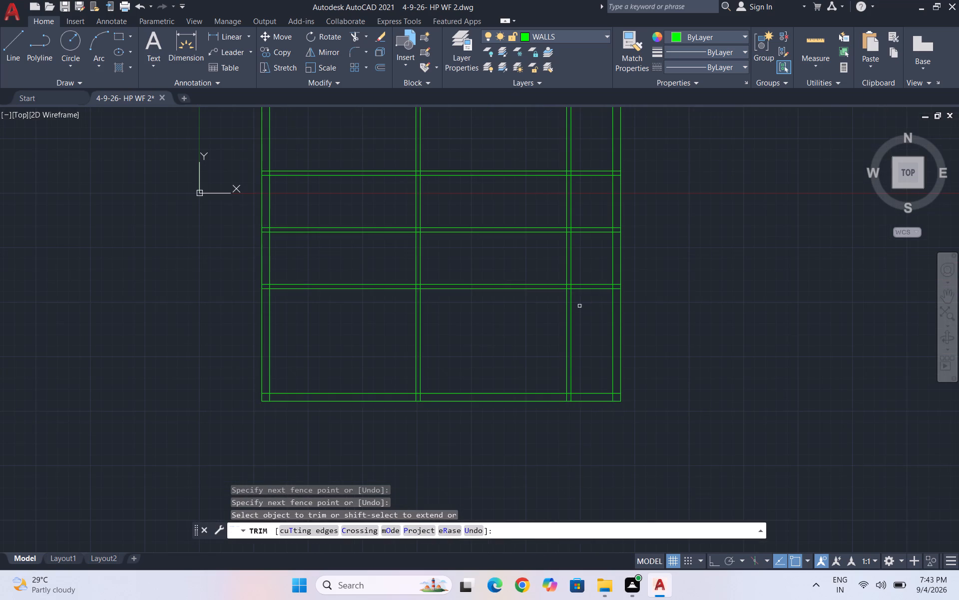
pyautogui.moveTo(591, 208); pyautogui.dragTo(591, 315)
pyautogui.scroll(-1, 593, 300)
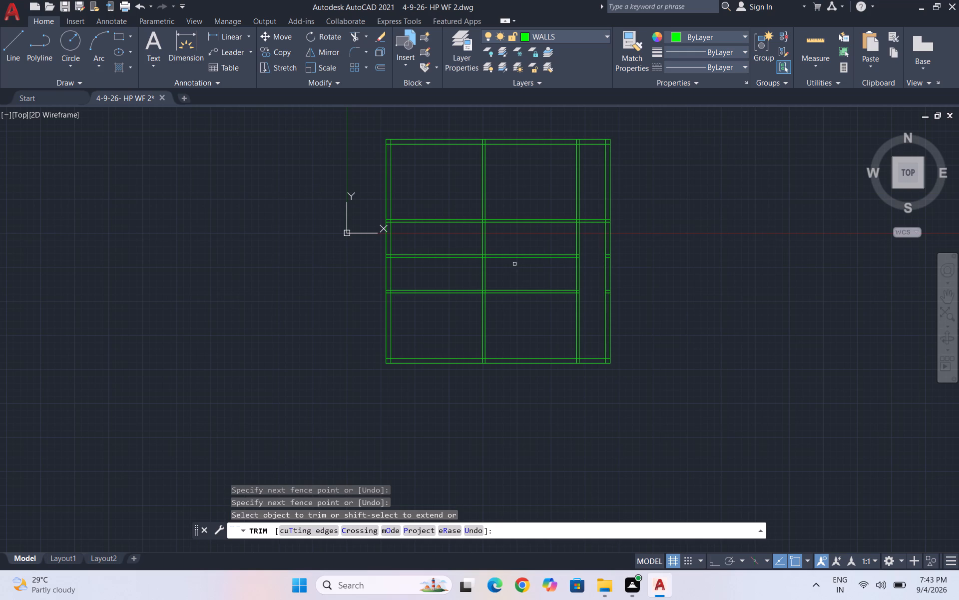
# Trim the central vertical partition and the left outer wall's inner line in the three rows below the first horizontal partition.
pyautogui.scroll(1, 484, 238)
pyautogui.moveTo(493, 244); pyautogui.dragTo(460, 242)
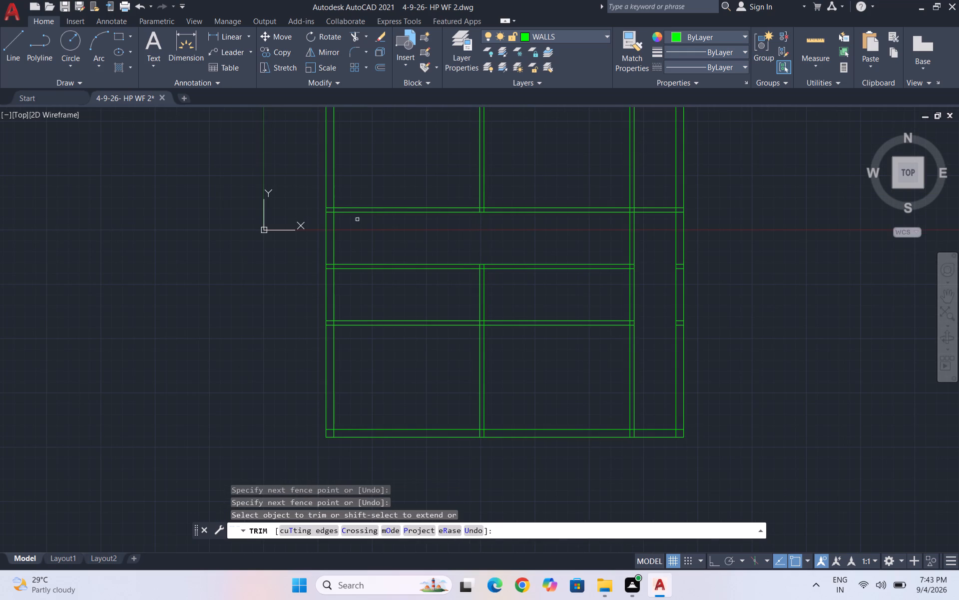
pyautogui.click(335, 224)
pyautogui.moveTo(501, 298); pyautogui.dragTo(450, 295)
pyautogui.moveTo(331, 288); pyautogui.dragTo(347, 288)
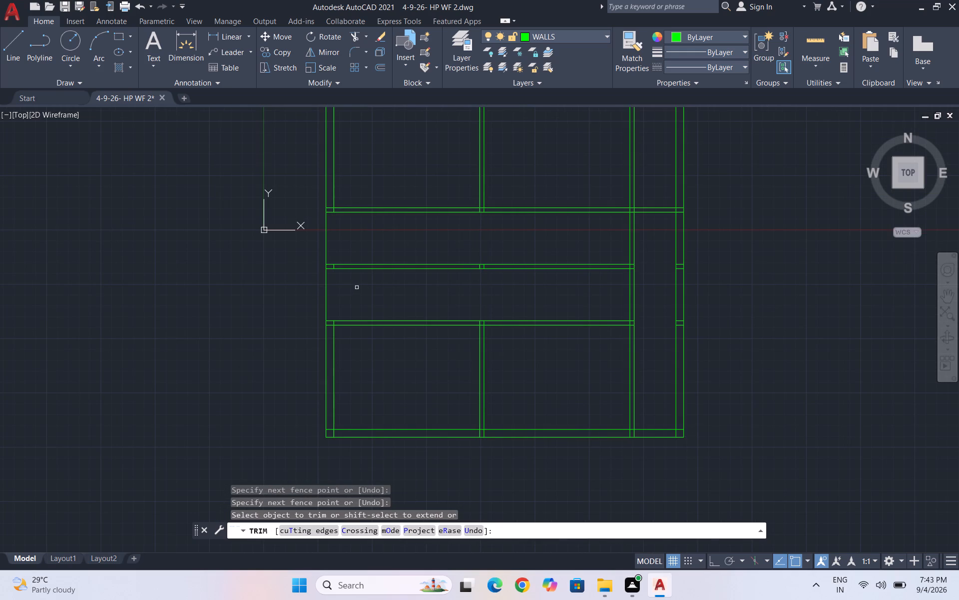
pyautogui.moveTo(495, 363); pyautogui.dragTo(481, 363)
pyautogui.moveTo(463, 357); pyautogui.dragTo(526, 364)
pyautogui.click(333, 353)
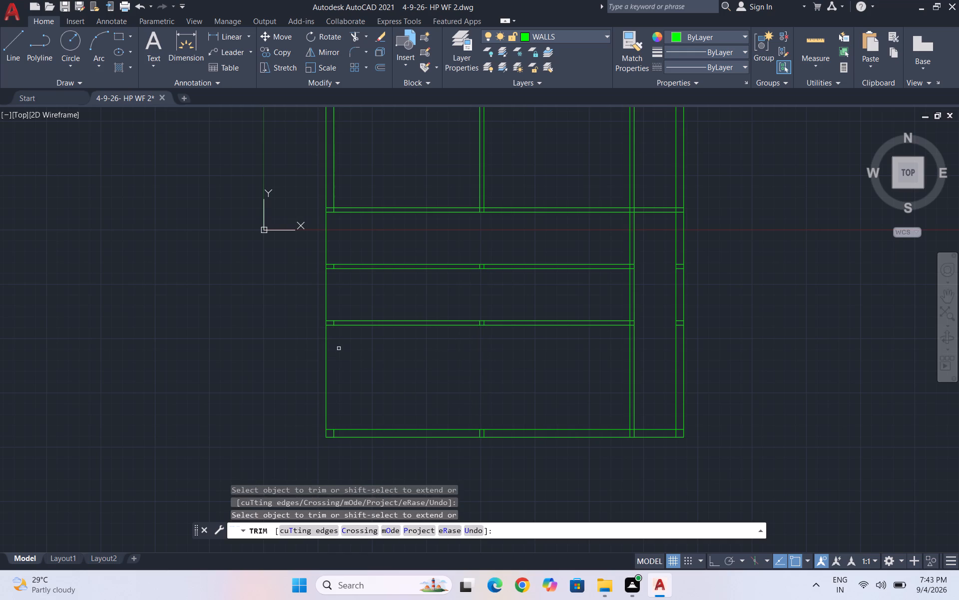
pyautogui.press('Escape')
pyautogui.press('Escape')
# With Ortho on, draw the left outer wall's inner line between the first and second horizontal partitions.
pyautogui.press('l')
pyautogui.press('Return')
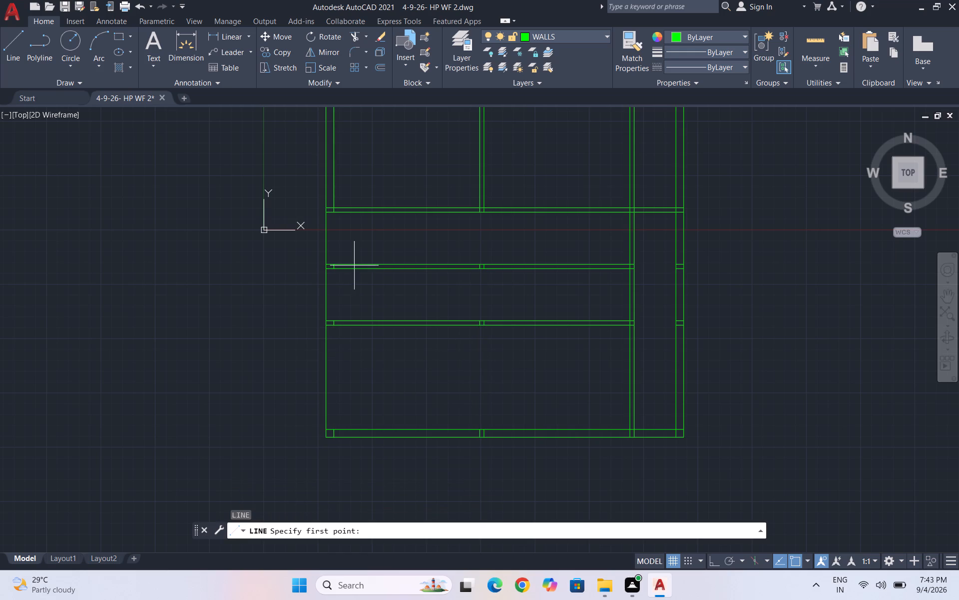
pyautogui.scroll(3, 336, 228)
pyautogui.click(316, 169)
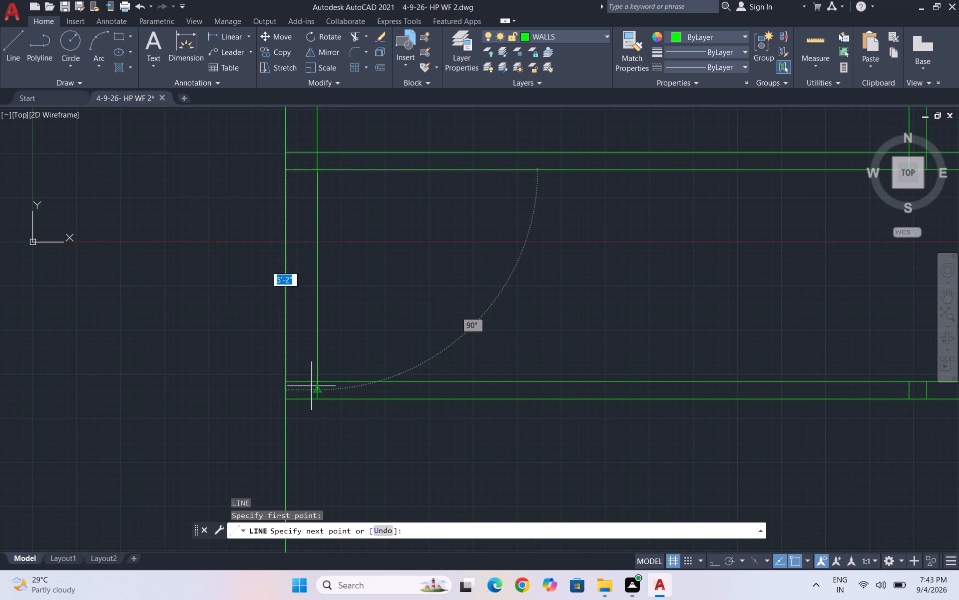
pyautogui.press('F8')
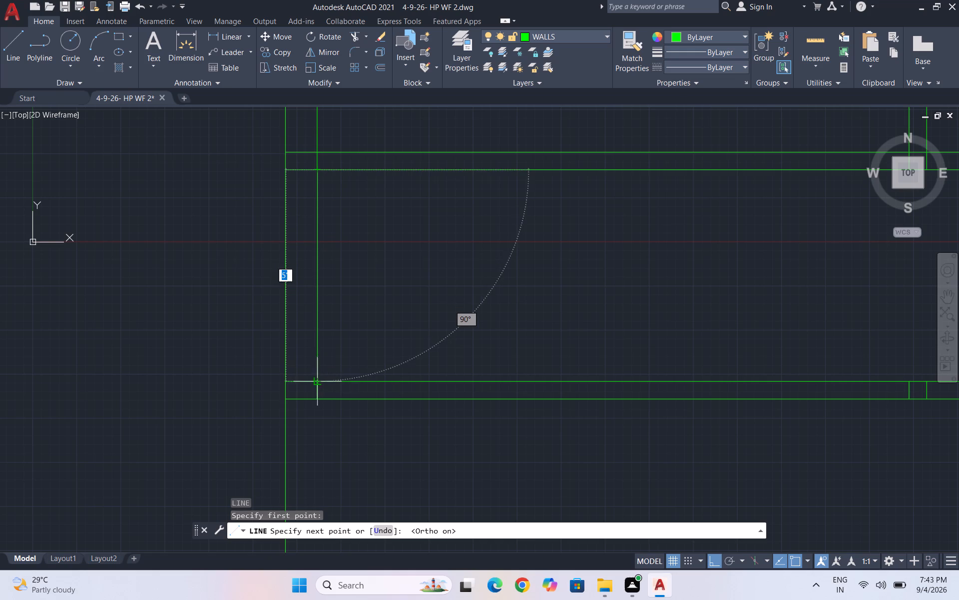
pyautogui.click(315, 381)
pyautogui.press('Escape')
# Draw the left outer wall's inner line between the second and third horizontal partitions.
pyautogui.scroll(-2, 362, 295)
pyautogui.press('space')
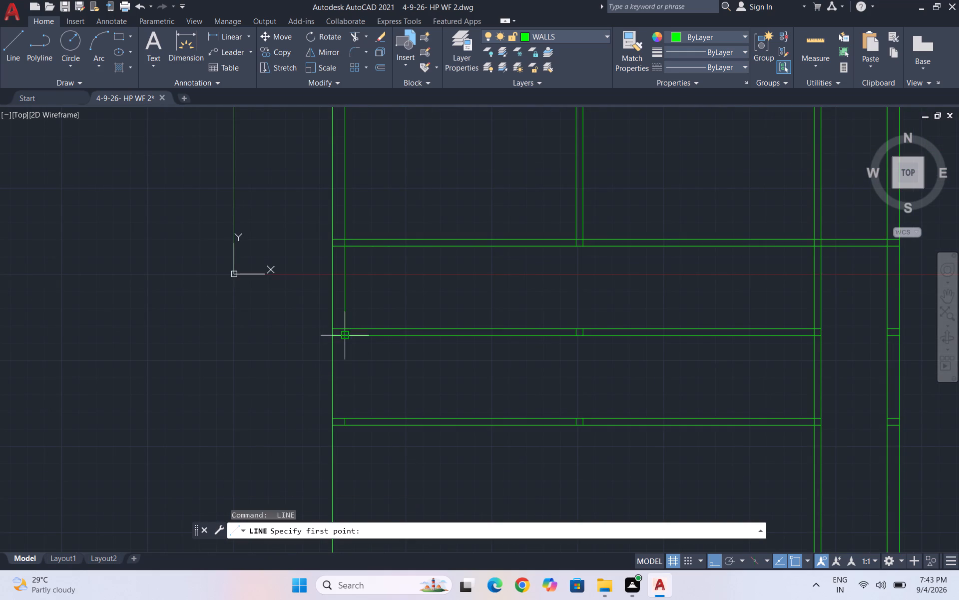
pyautogui.click(348, 337)
pyautogui.click(346, 413)
pyautogui.press('space')
# Draw the left outer wall's inner line from the third horizontal partition down to the bottom outer wall.
pyautogui.scroll(-4, 366, 347)
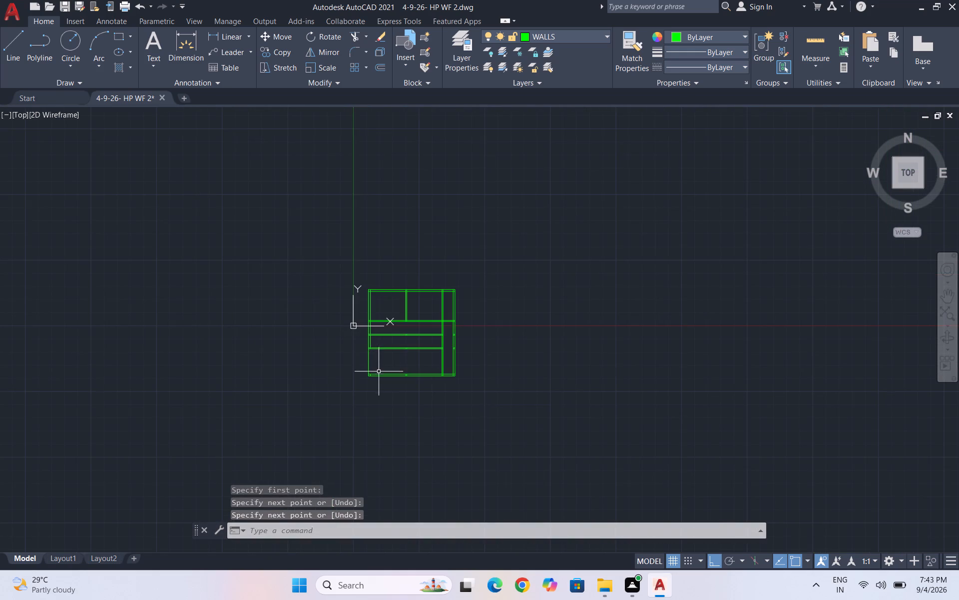
pyautogui.scroll(3, 370, 354)
pyautogui.press('space')
pyautogui.click(364, 333)
pyautogui.scroll(2, 362, 431)
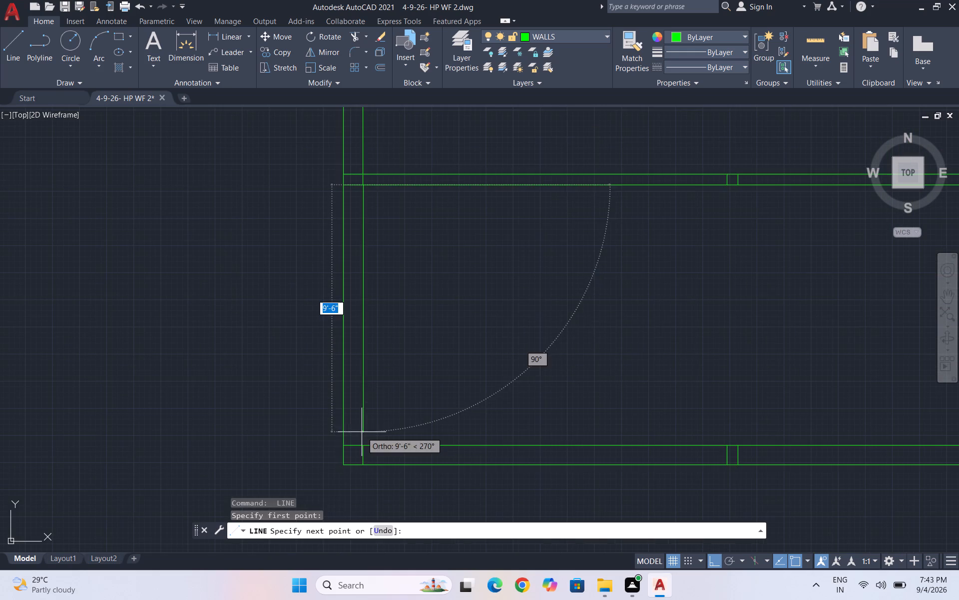
pyautogui.click(363, 441)
pyautogui.press('Escape')
# Between the first and second partitions, offset the left wall's inner line 7' to the right and the resulting line 5" further as a vertical partition.
pyautogui.scroll(-4, 319, 431)
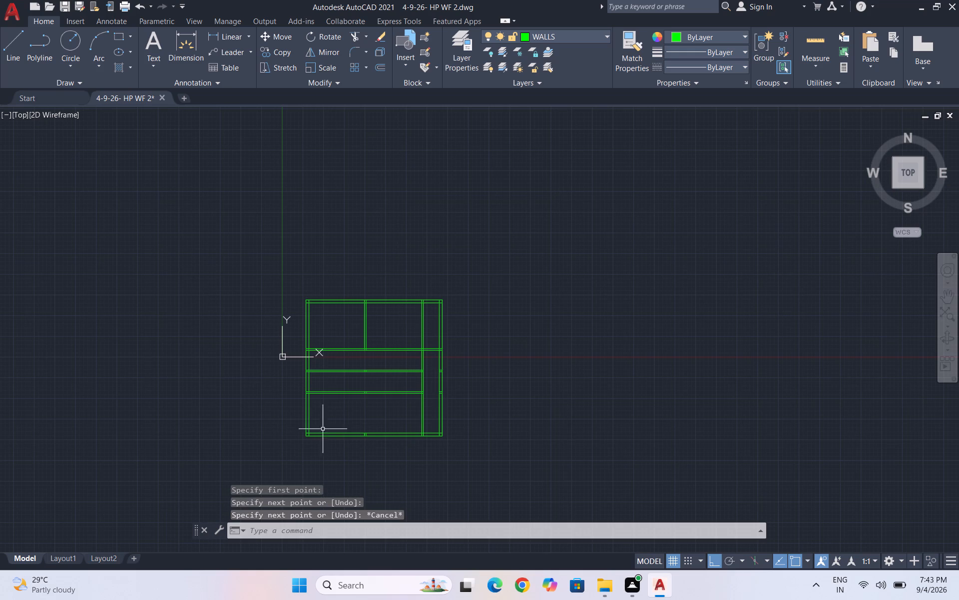
pyautogui.scroll(3, 310, 353)
pyautogui.click(311, 382)
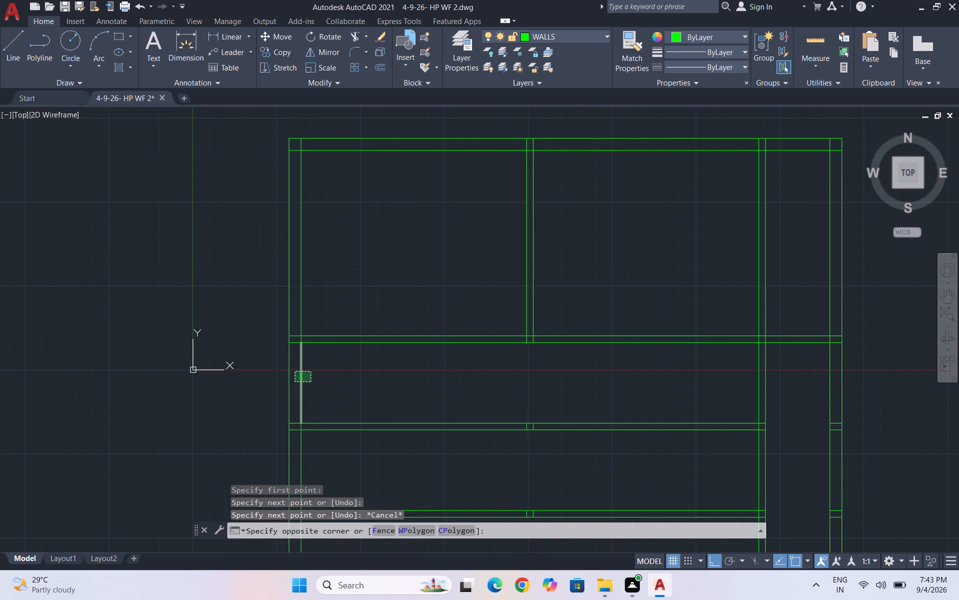
pyautogui.click(295, 371)
pyautogui.press('o')
pyautogui.press('Return')
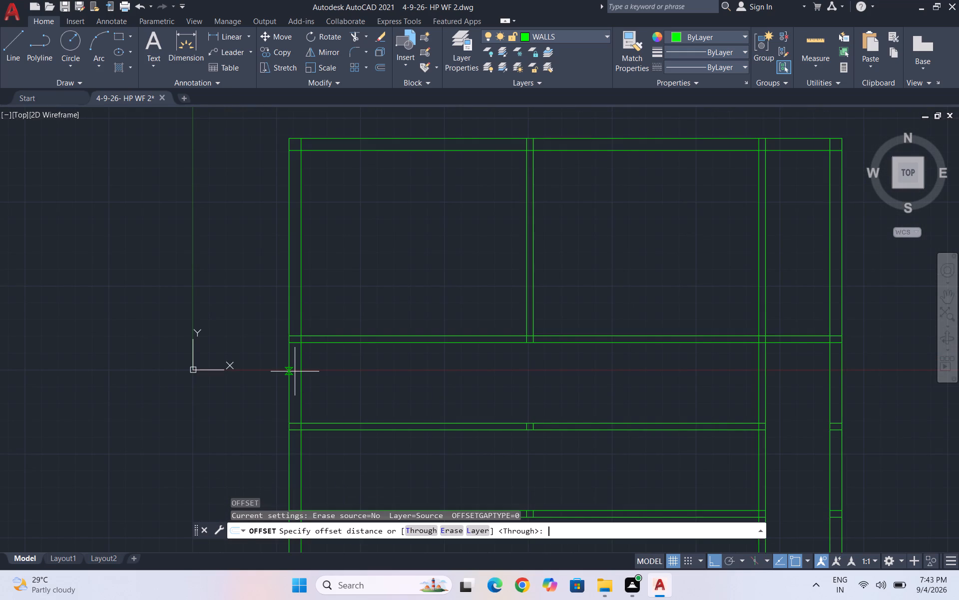
pyautogui.write("7'")
pyautogui.press('Return')
pyautogui.click(433, 391)
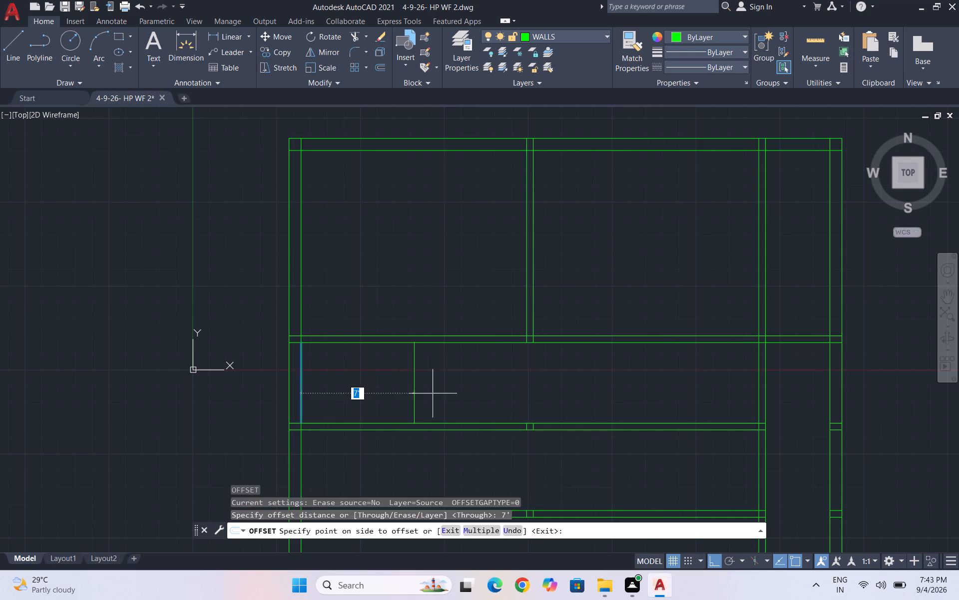
pyautogui.click(433, 393)
pyautogui.moveTo(413, 387); pyautogui.dragTo(419, 387)
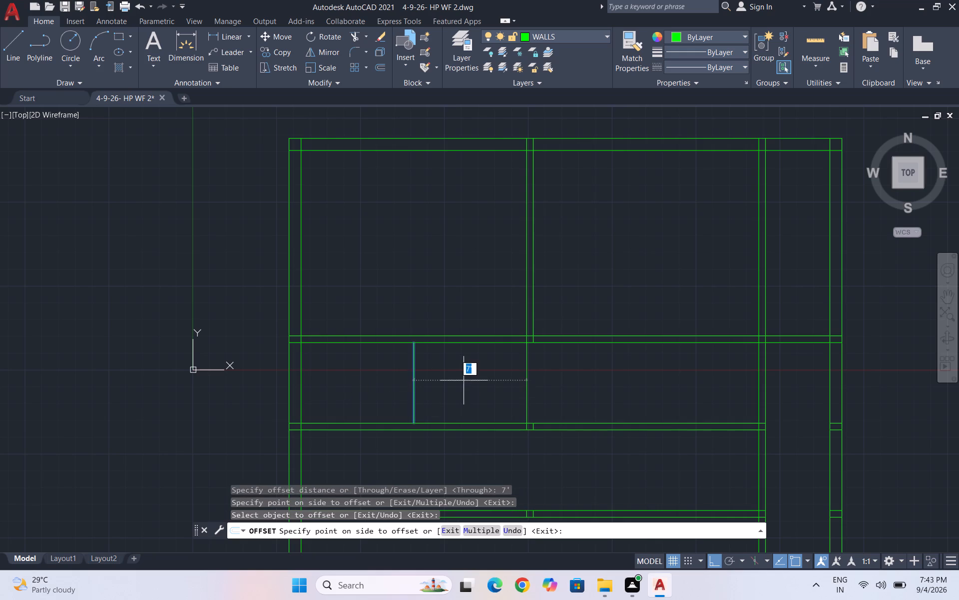
pyautogui.press('5')
pyautogui.press('Return')
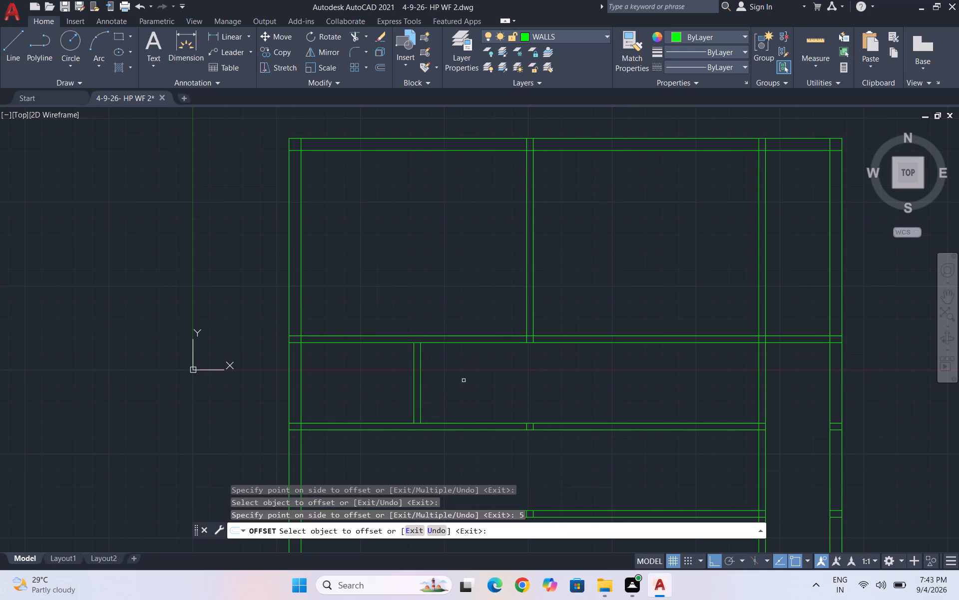
# Between the second and third partitions, offset the left wall's inner line 7' to the right and the resulting line 5" further.
pyautogui.scroll(-2, 440, 343)
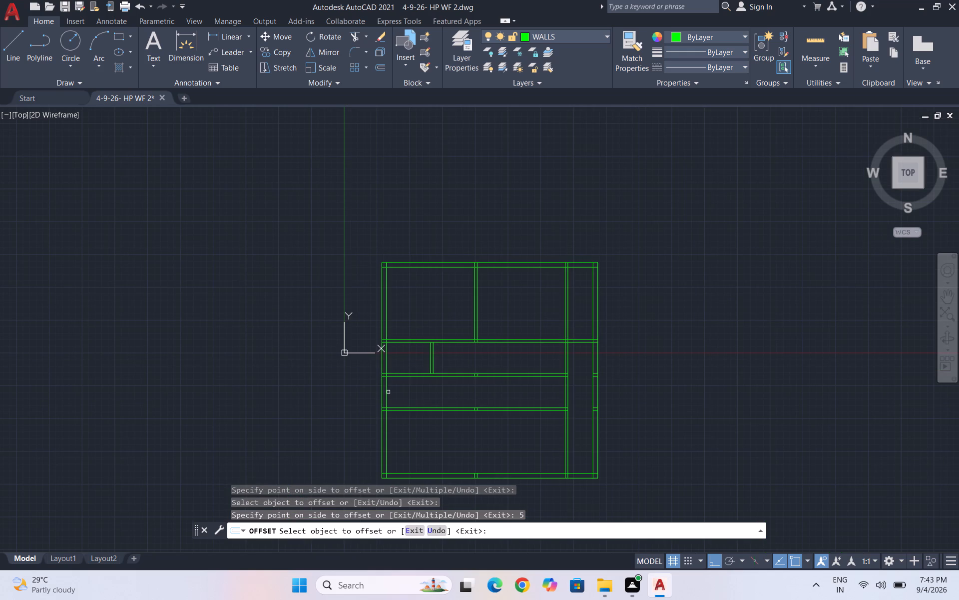
pyautogui.click(386, 392)
pyautogui.write("7'")
pyautogui.press('Return')
pyautogui.scroll(3, 433, 391)
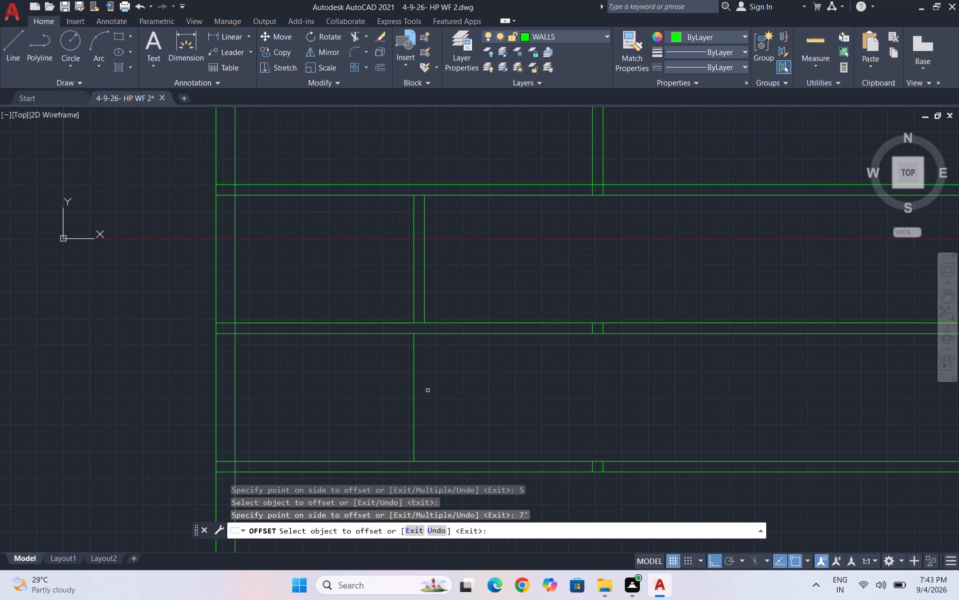
pyautogui.click(415, 381)
pyautogui.press('5')
pyautogui.press('Return')
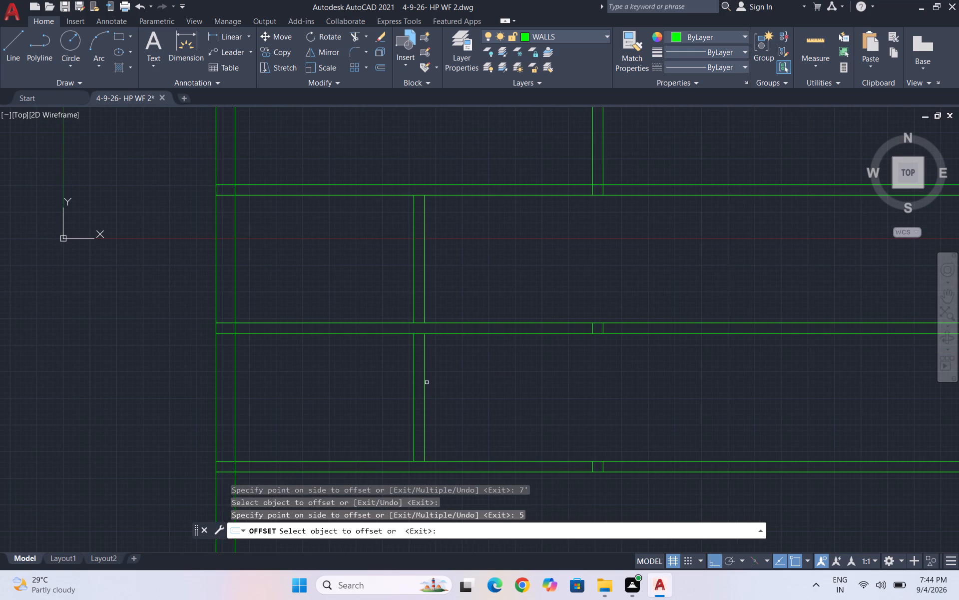
# In the bottom row, offset the left wall's inner line 11'6" to the right and the resulting line 5" further as a vertical partition.
pyautogui.scroll(-2, 427, 370)
pyautogui.scroll(-2, 499, 343)
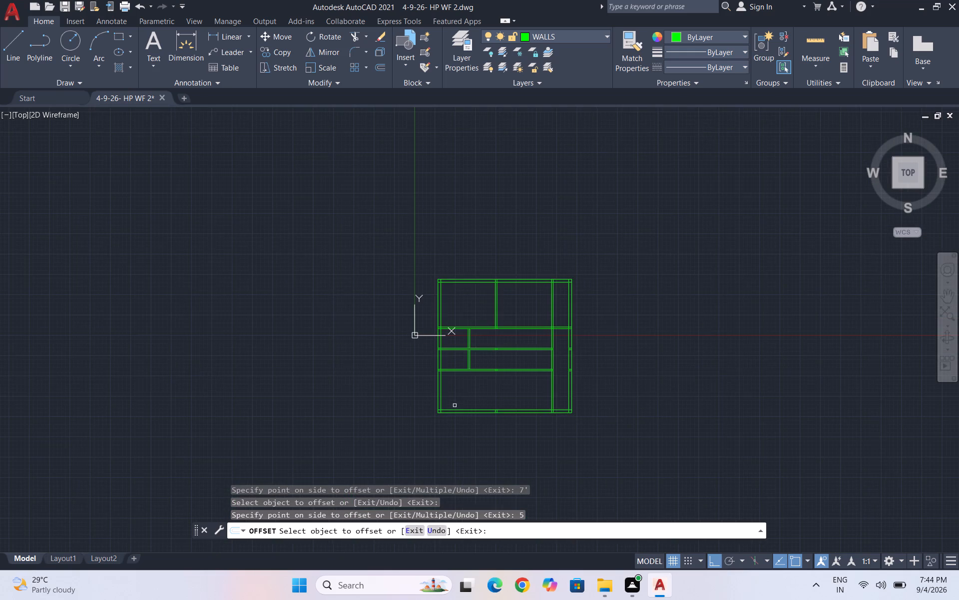
pyautogui.scroll(2, 454, 404)
pyautogui.click(417, 369)
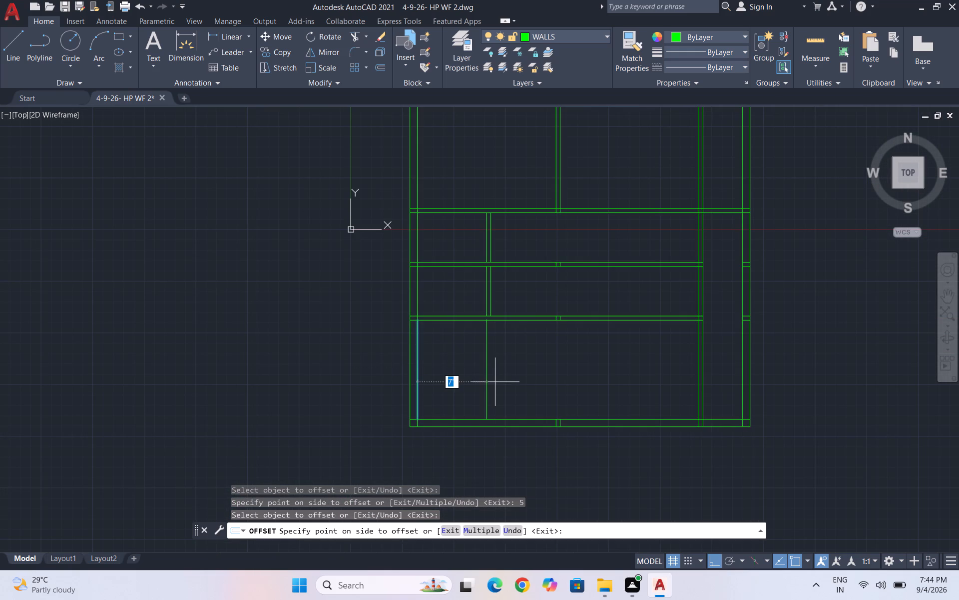
pyautogui.press('1')
pyautogui.write('1\'6"')
pyautogui.press('Return')
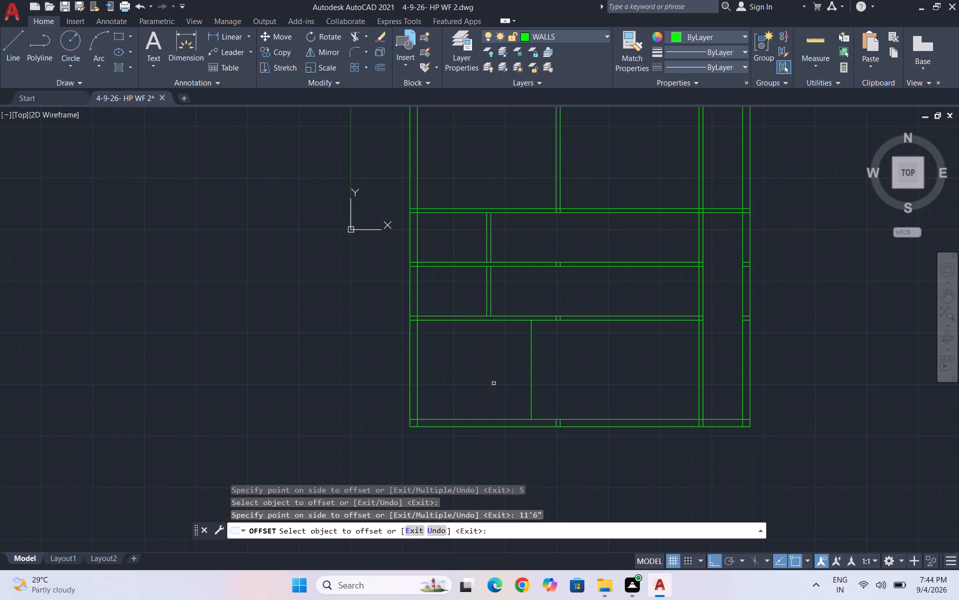
pyautogui.click(530, 347)
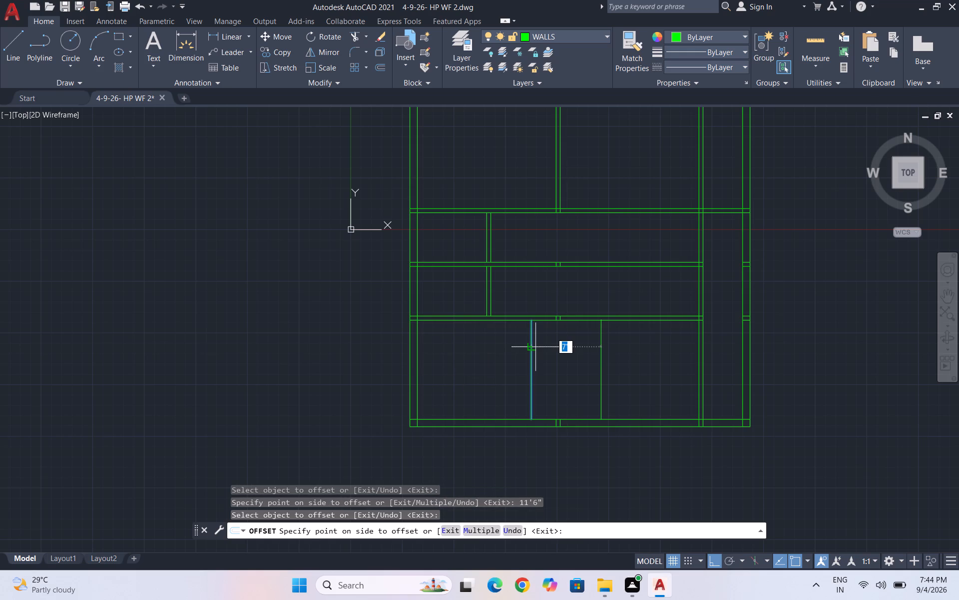
pyautogui.press('5')
pyautogui.press('Return')
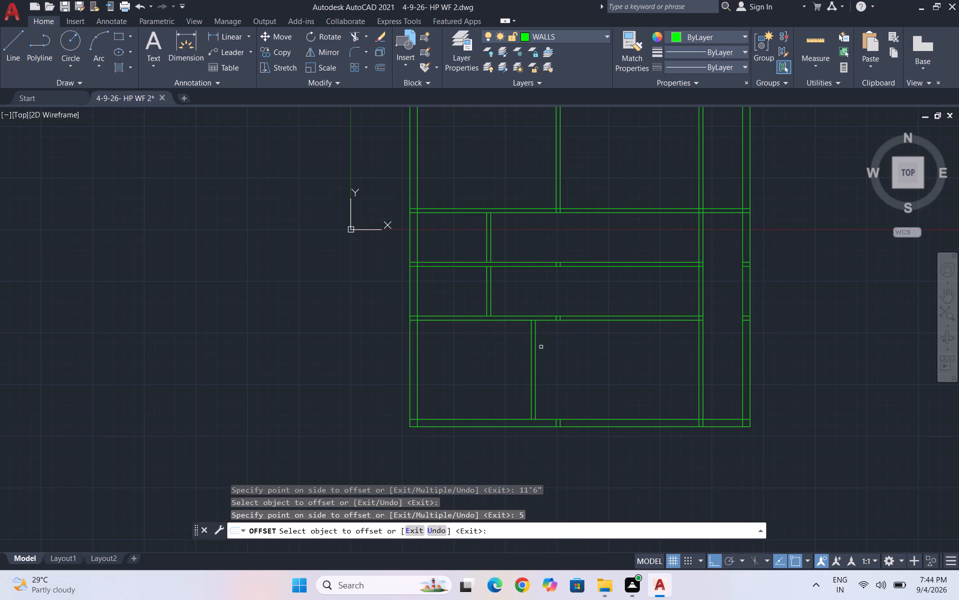
# Draw two short vertical lines continuing the bottom-row partition's lines across the bottom outer wall to its outer face.
pyautogui.scroll(-2, 545, 353)
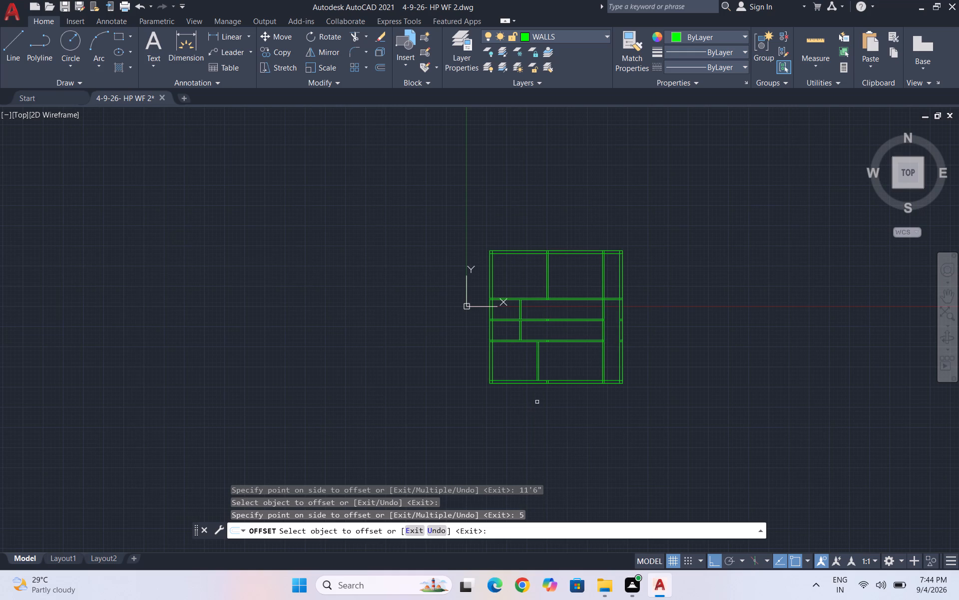
pyautogui.scroll(-1, 520, 413)
pyautogui.scroll(2, 531, 410)
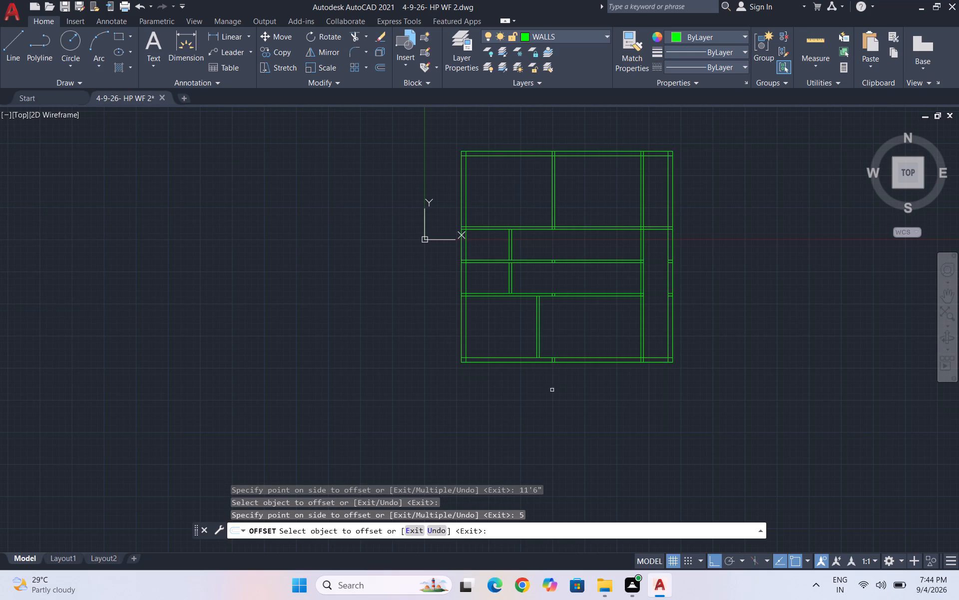
pyautogui.press('l')
pyautogui.press('Return')
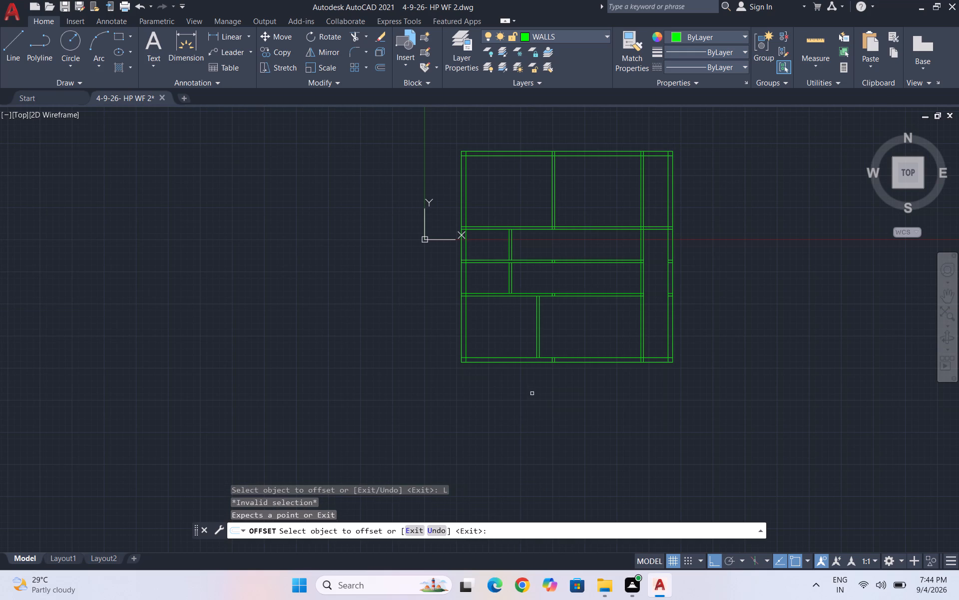
pyautogui.press('Escape')
pyautogui.press('Escape')
pyautogui.press('Escape')
pyautogui.press('l')
pyautogui.press('Return')
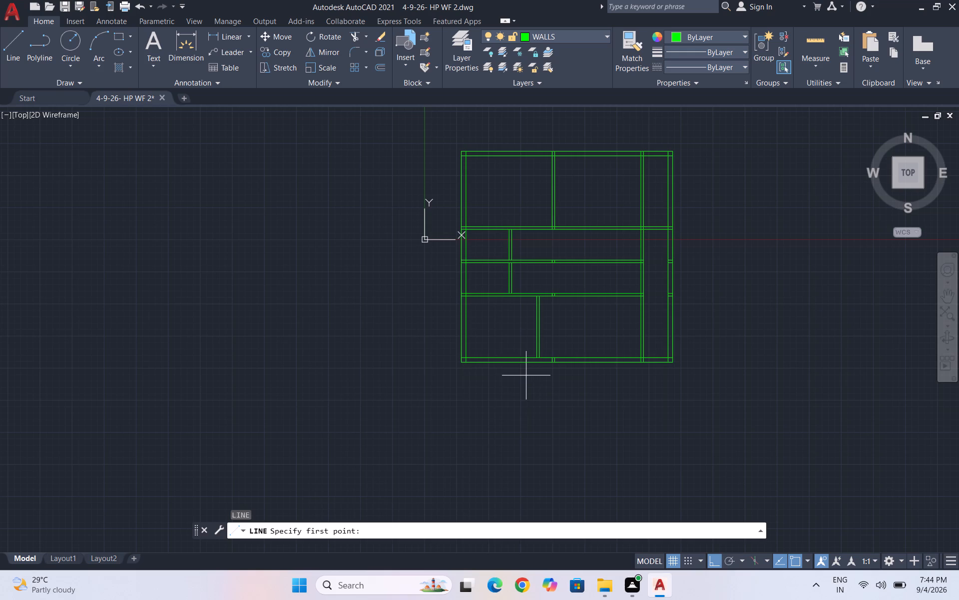
pyautogui.scroll(1, 526, 375)
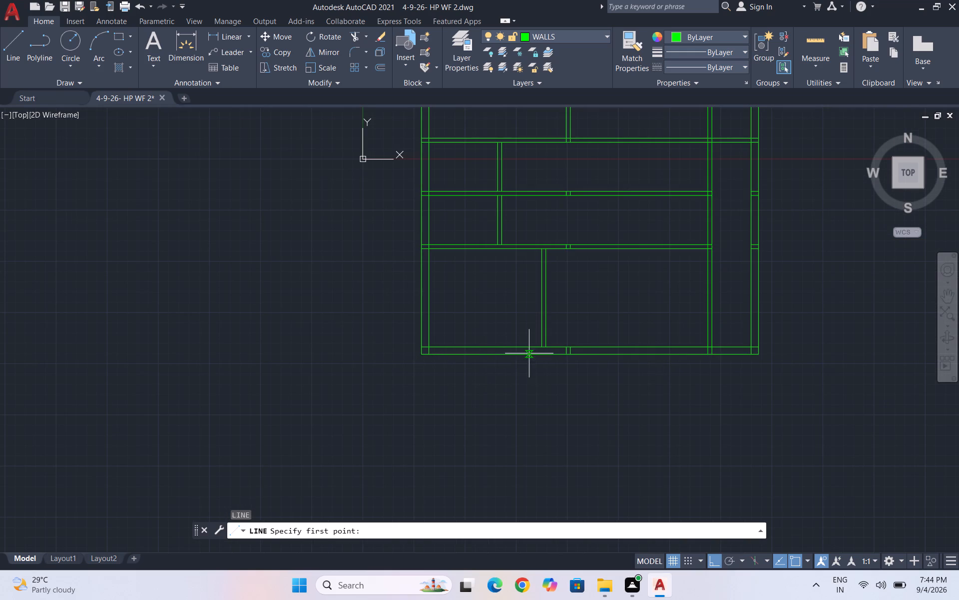
pyautogui.scroll(2, 542, 344)
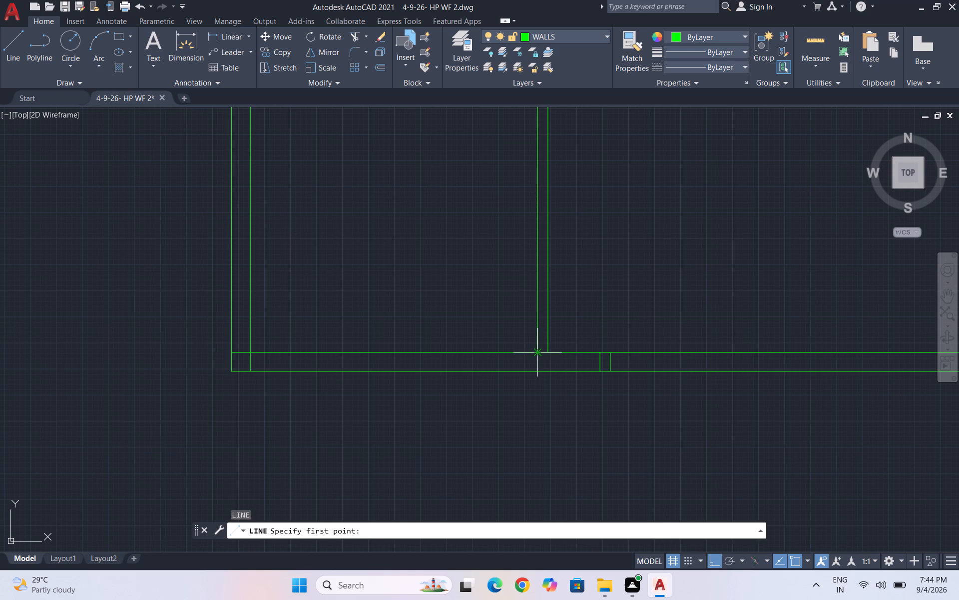
pyautogui.click(535, 354)
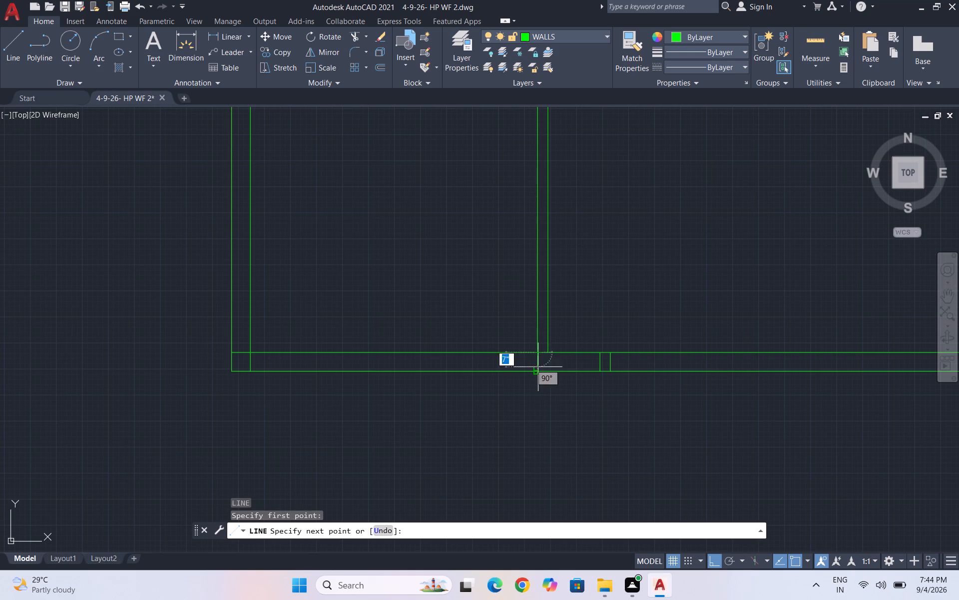
pyautogui.click(539, 373)
pyautogui.press('Escape')
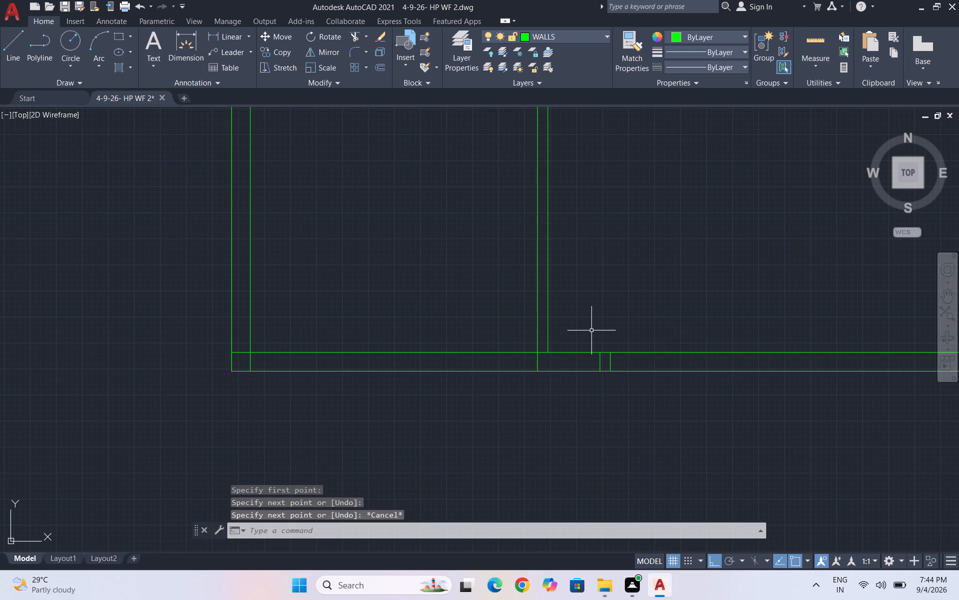
pyautogui.press('space')
pyautogui.click(550, 350)
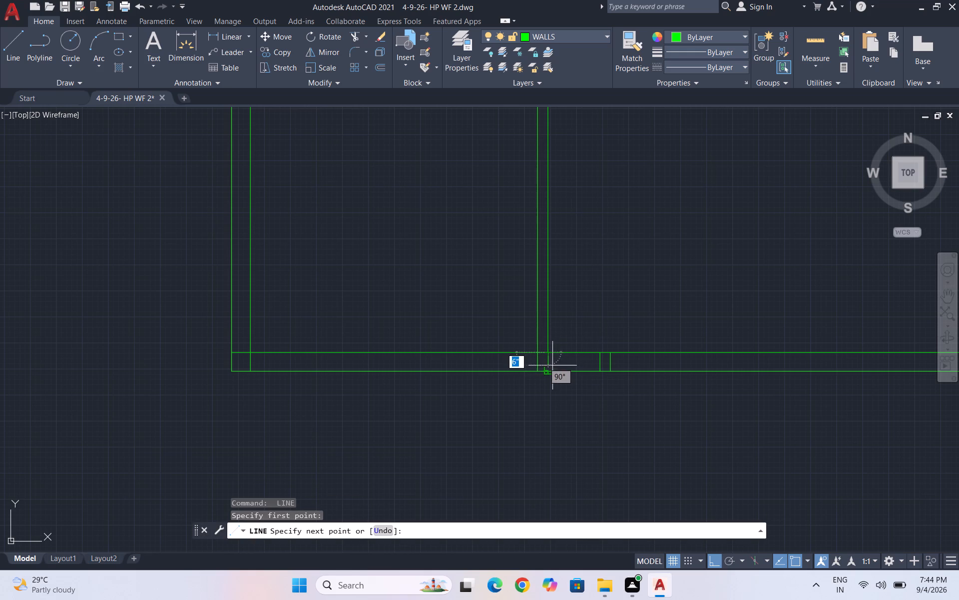
pyautogui.click(550, 370)
pyautogui.press('space')
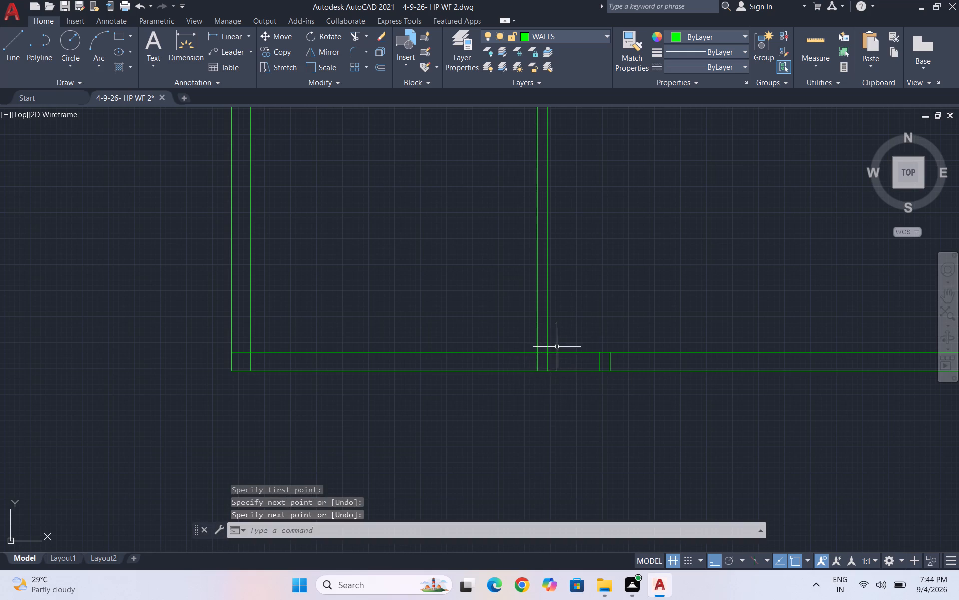
# Draw a 16'2" vertical line straight down from the bottom outer wall's outer line, just left of the bottom-row partition.
pyautogui.scroll(-1, 560, 343)
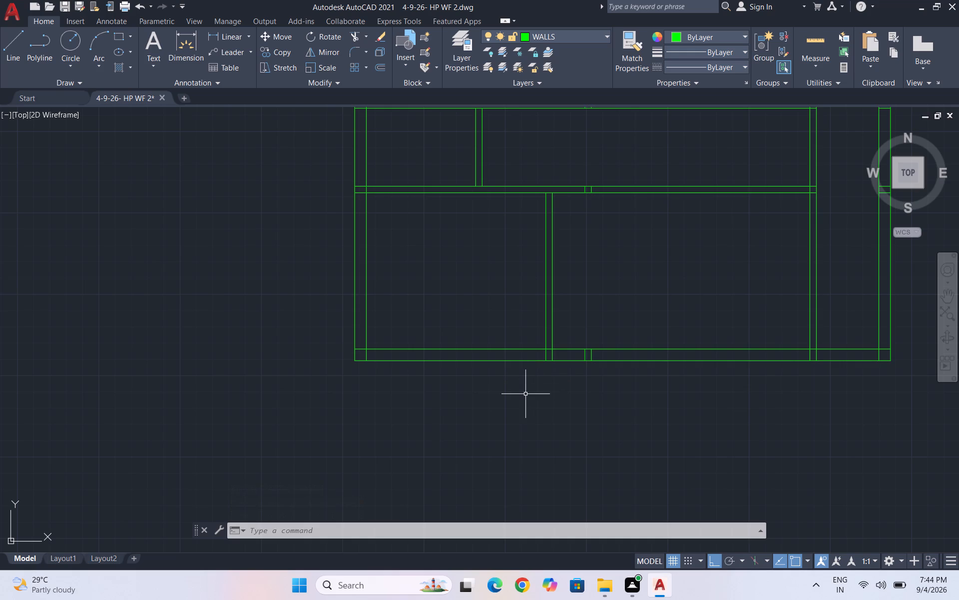
pyautogui.press('l')
pyautogui.press('Return')
pyautogui.scroll(2, 537, 373)
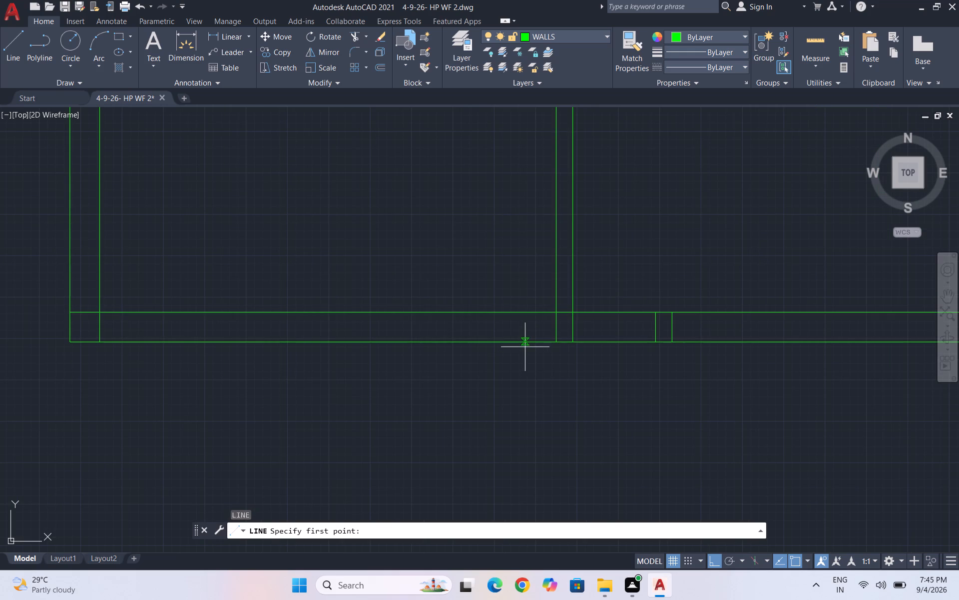
pyautogui.click(529, 340)
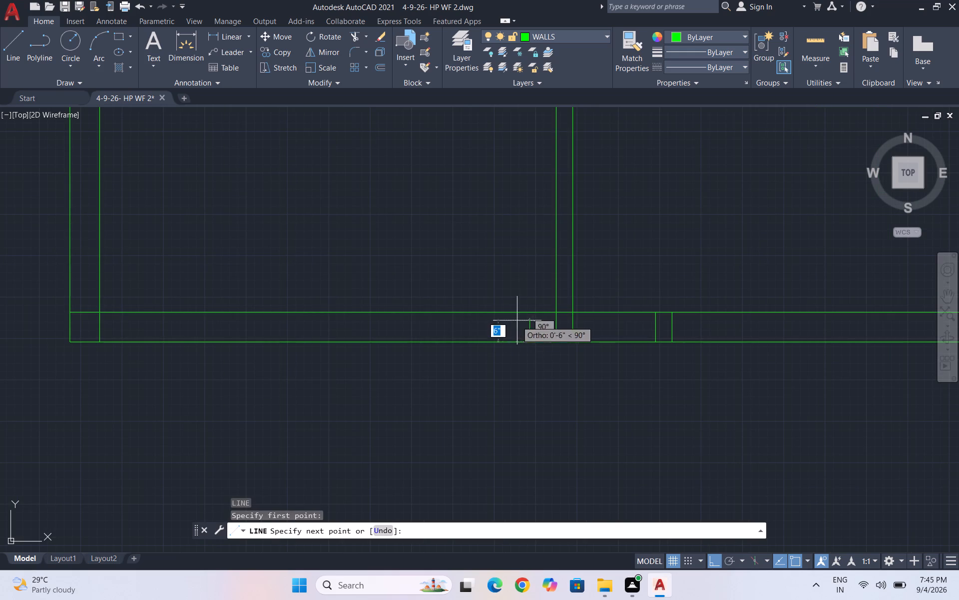
pyautogui.scroll(-2, 520, 318)
pyautogui.write("16'2")
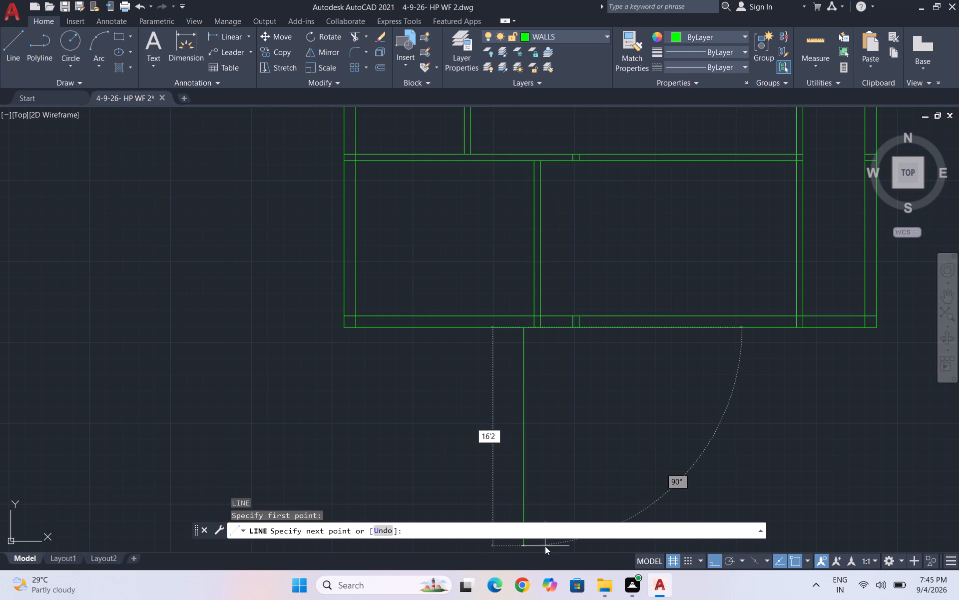
pyautogui.hotkey('shift', '"')
pyautogui.press('Return')
pyautogui.press('Return')
pyautogui.scroll(-2, 554, 394)
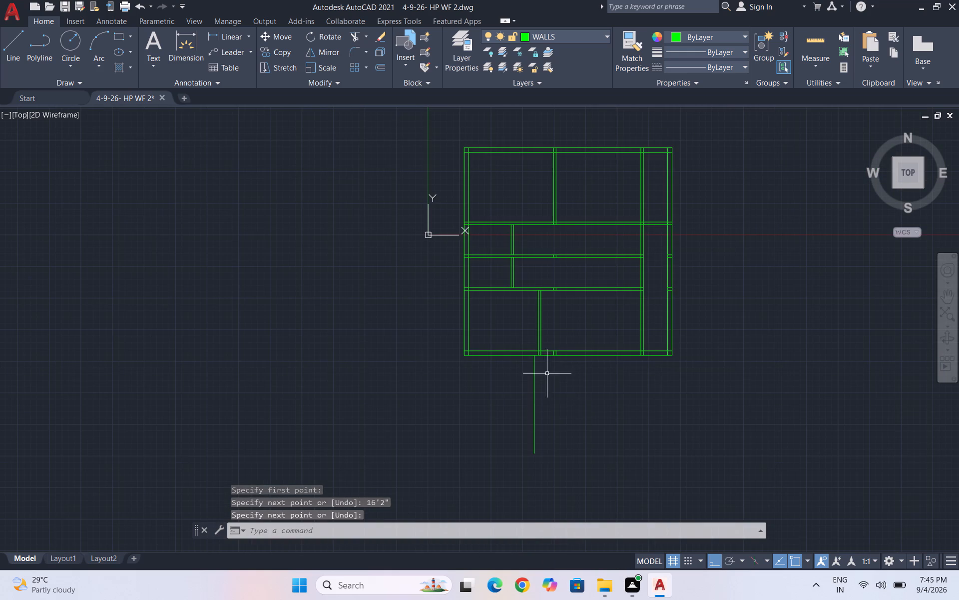
# Draw a 5' vertical line down from the bottom outer wall, between the 16'2" line and the bottom-row partition.
pyautogui.scroll(1, 548, 458)
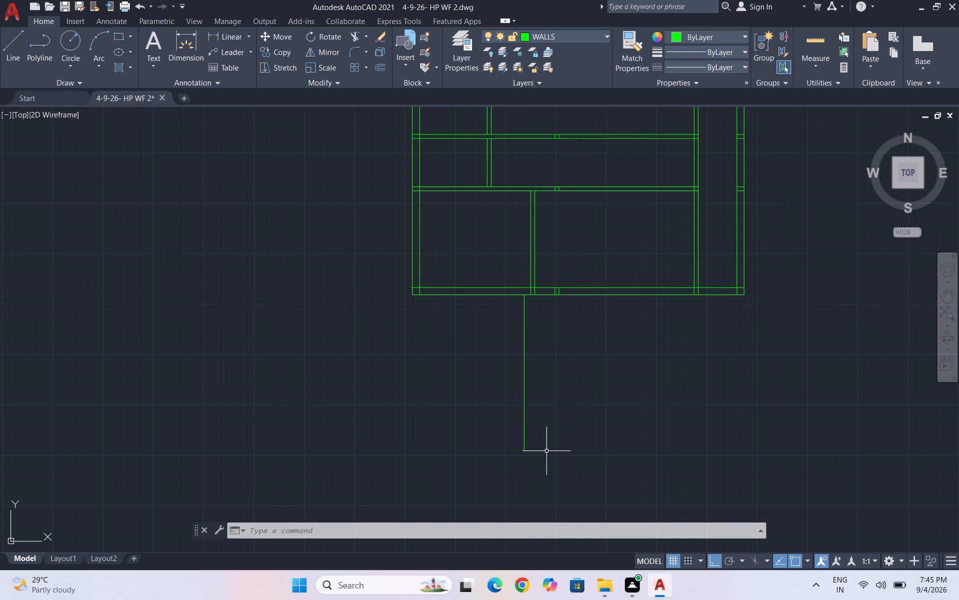
pyautogui.scroll(1, 559, 458)
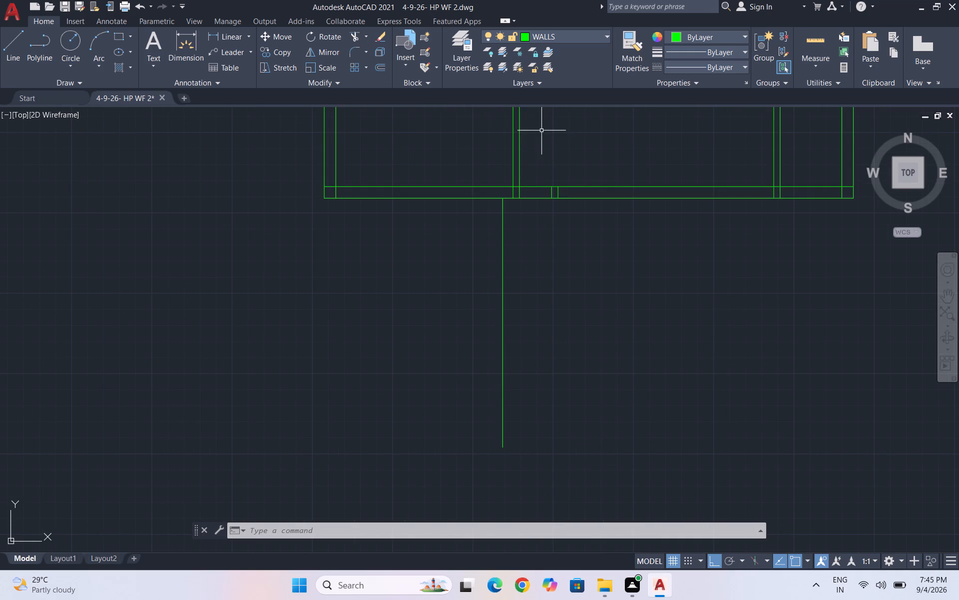
pyautogui.scroll(1, 531, 178)
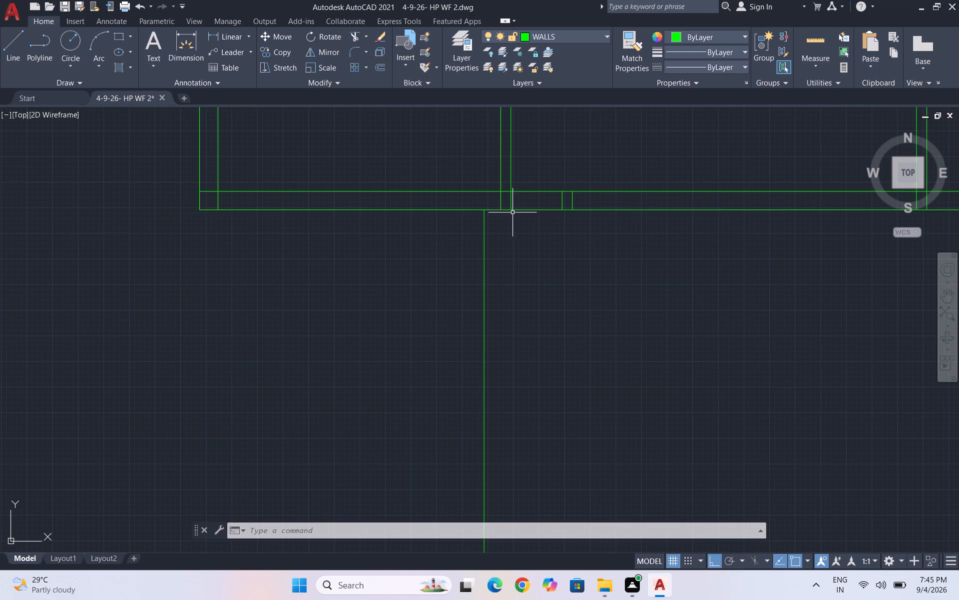
pyautogui.scroll(1, 497, 208)
pyautogui.press('l')
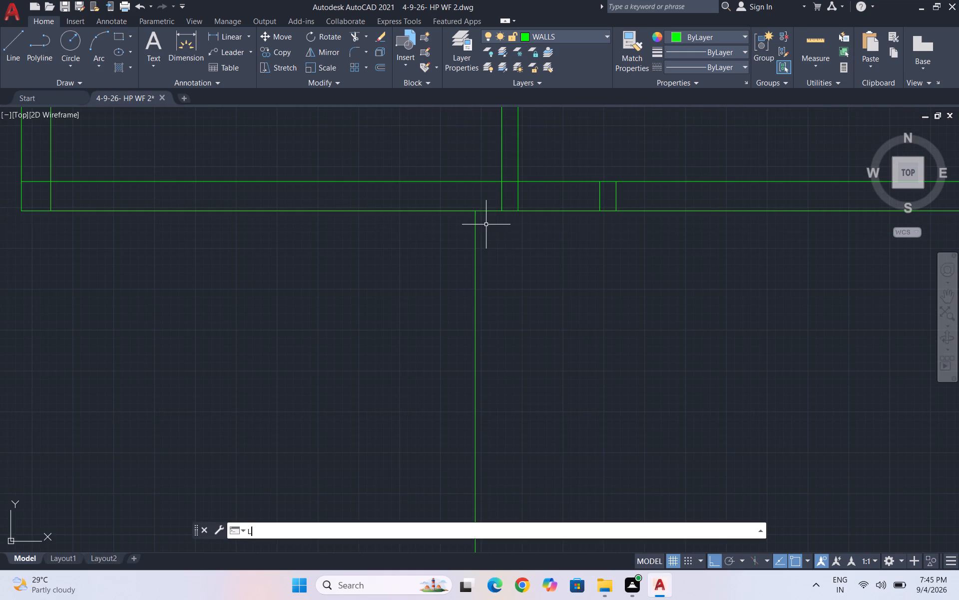
pyautogui.press('Return')
pyautogui.scroll(1, 488, 198)
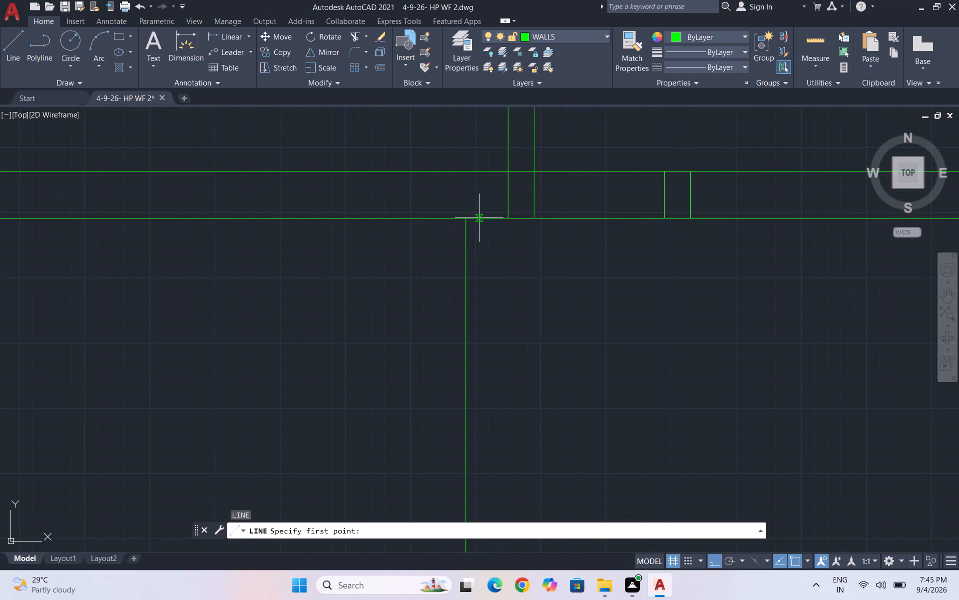
pyautogui.click(479, 218)
pyautogui.write("5'")
pyautogui.press('Return')
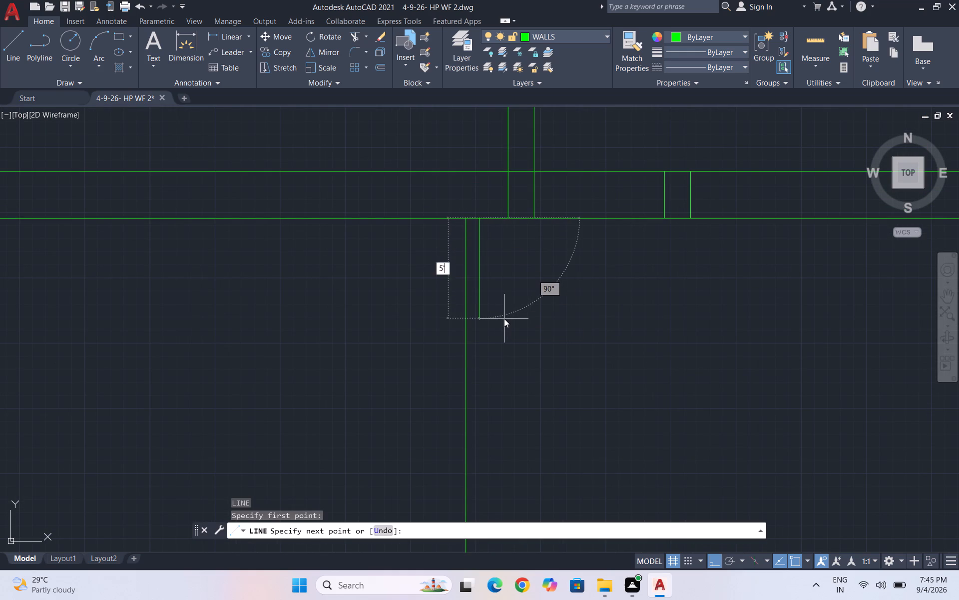
pyautogui.press('Return')
# From the 5' line's lower end, draw a horizontal line across to below the right outer wall and a vertical line up to the plan's bottom-right corner.
pyautogui.scroll(-2, 525, 259)
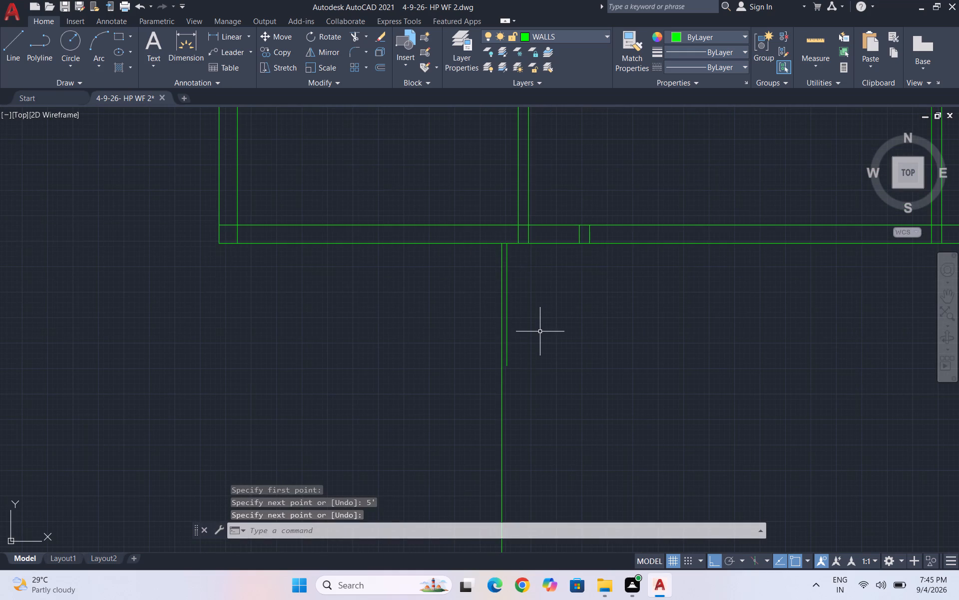
pyautogui.scroll(-2, 514, 328)
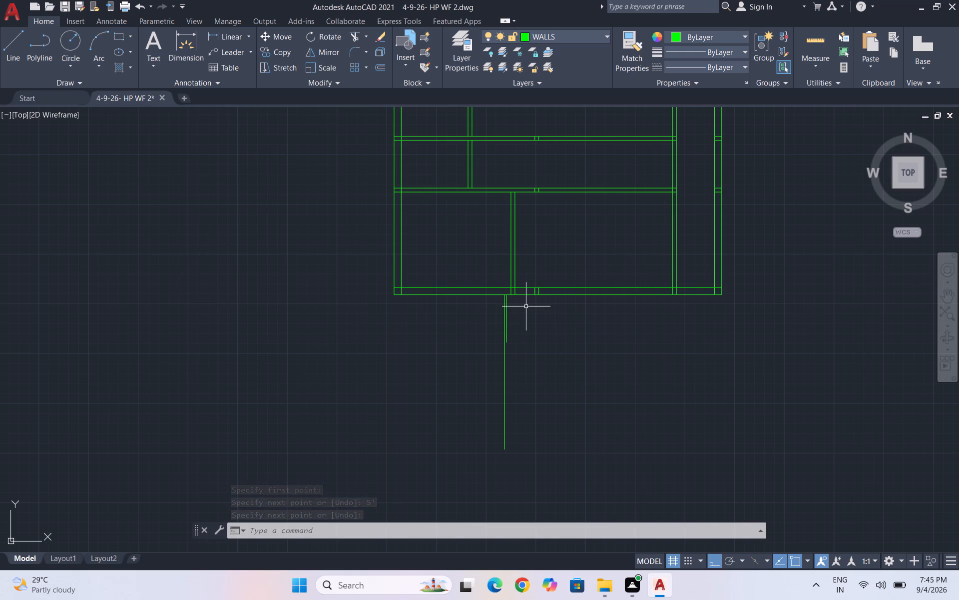
pyautogui.scroll(1, 515, 322)
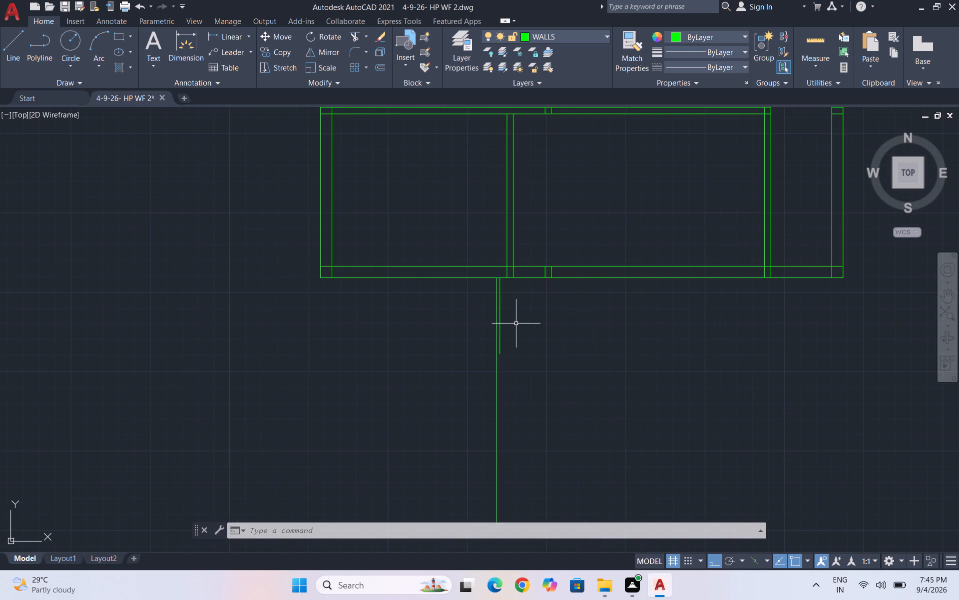
pyautogui.press('l')
pyautogui.press('Return')
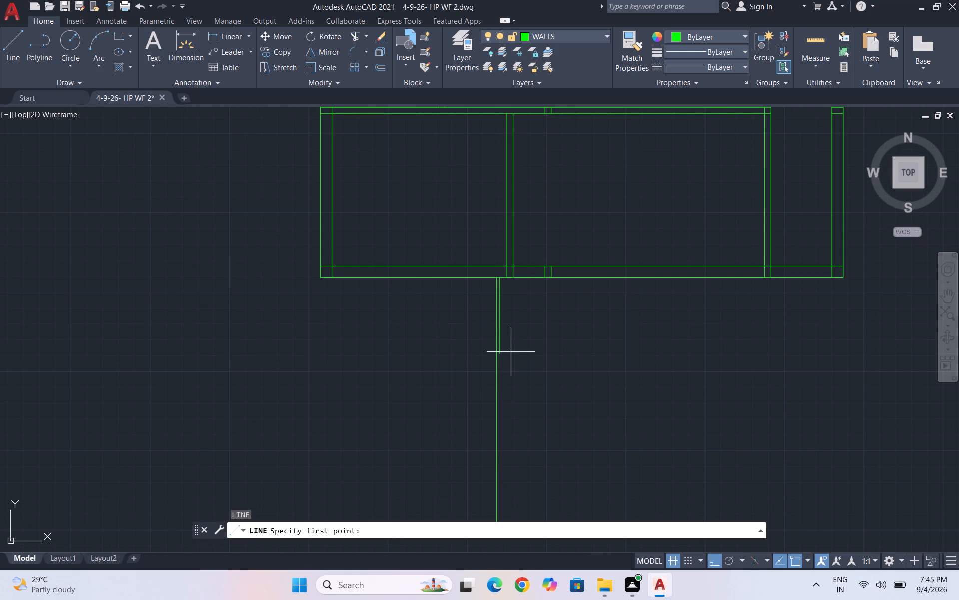
pyautogui.click(502, 353)
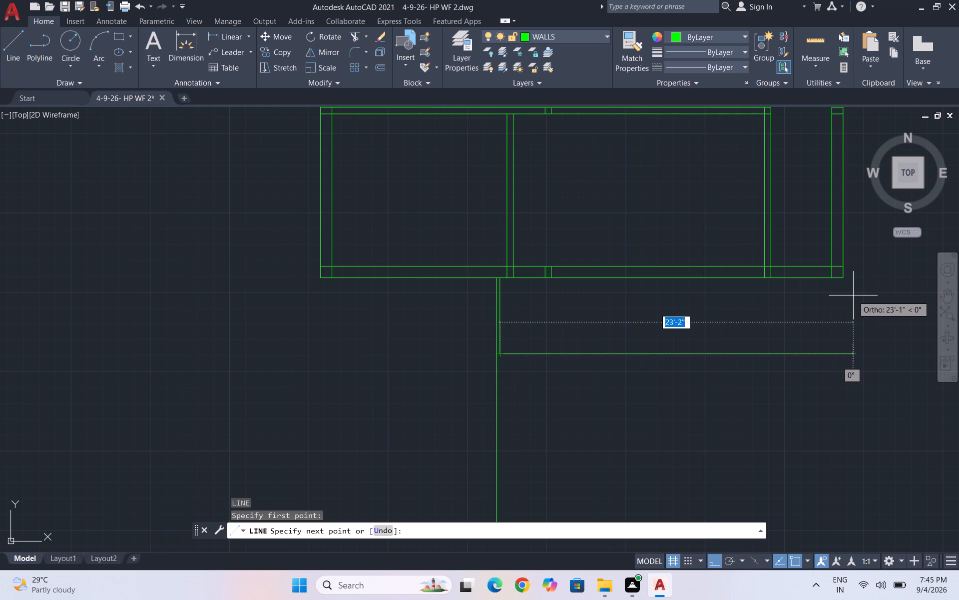
pyautogui.click(848, 355)
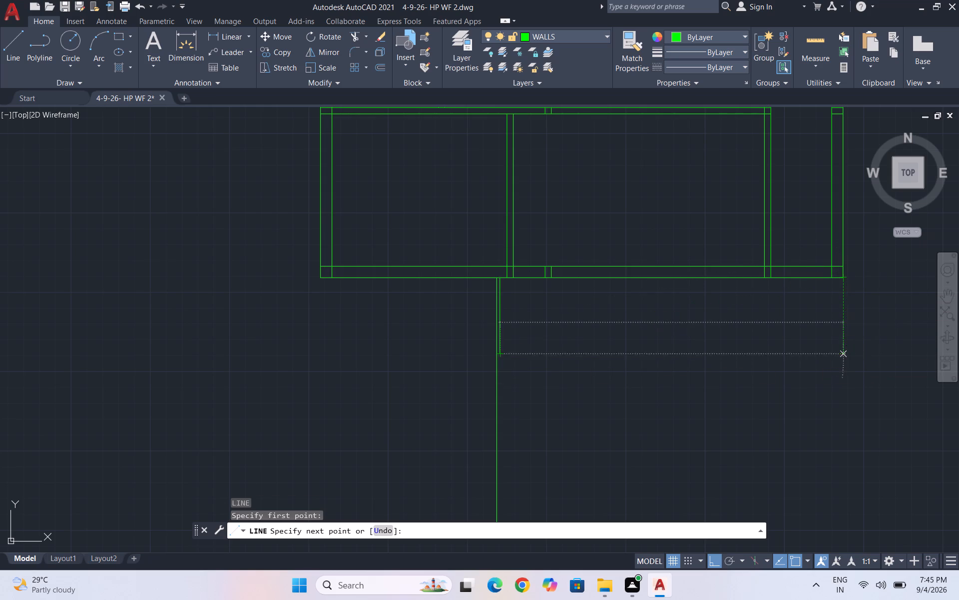
pyautogui.click(849, 281)
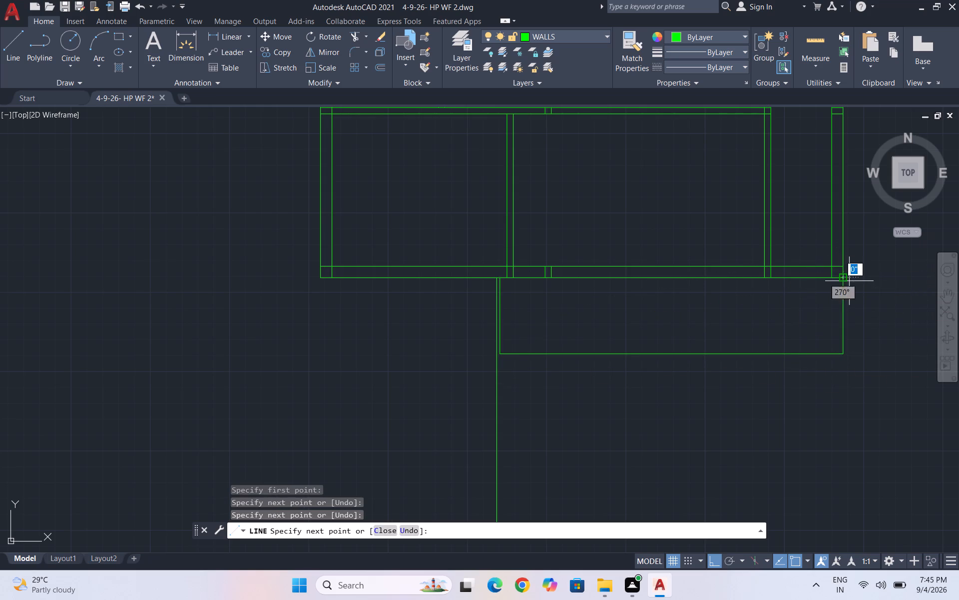
pyautogui.press('Escape')
# Extend both short partition lines in the bottom outer wall down to the new horizontal line below the plan.
pyautogui.scroll(3, 499, 281)
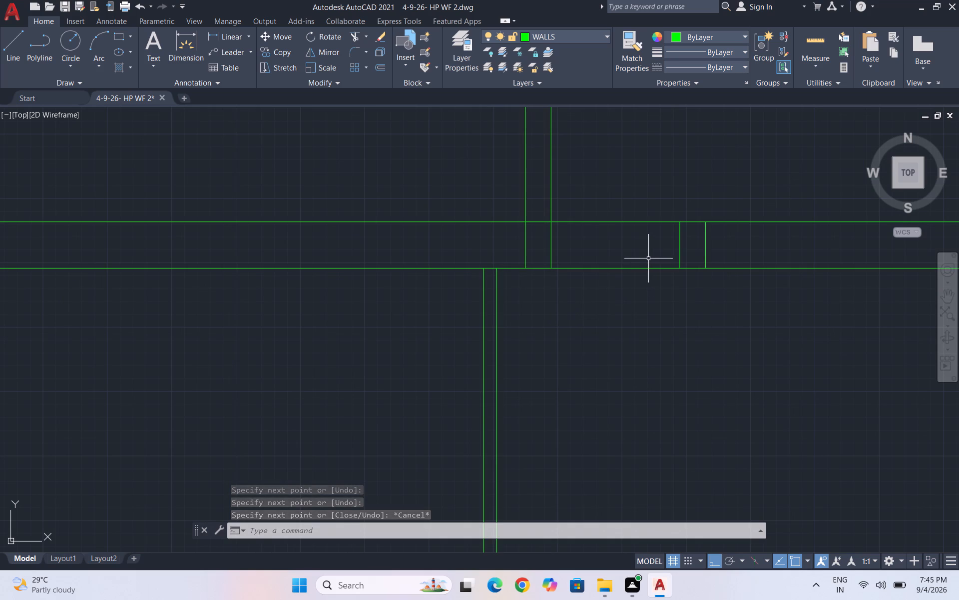
pyautogui.write('EX')
pyautogui.press('Return')
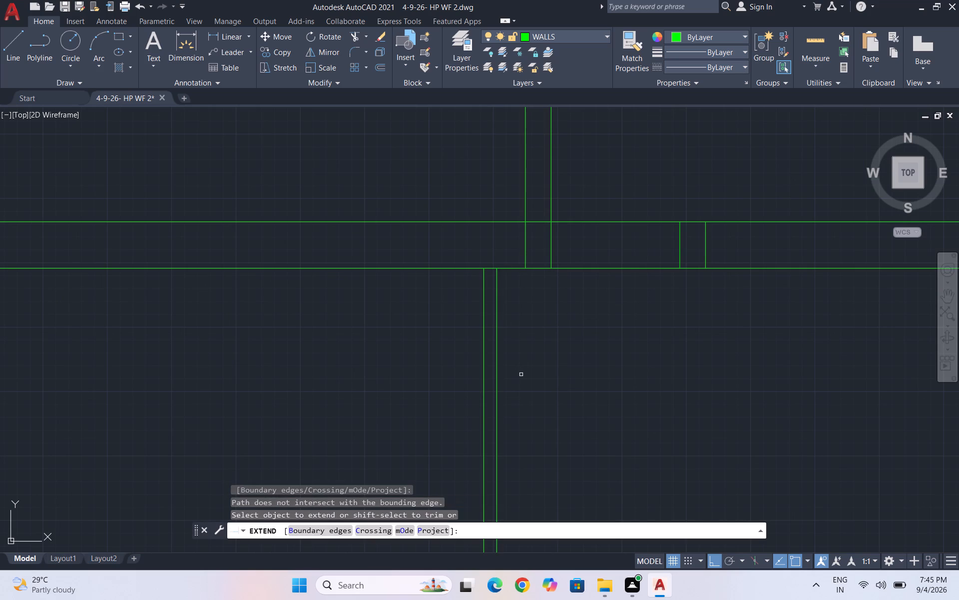
pyautogui.scroll(-2, 572, 307)
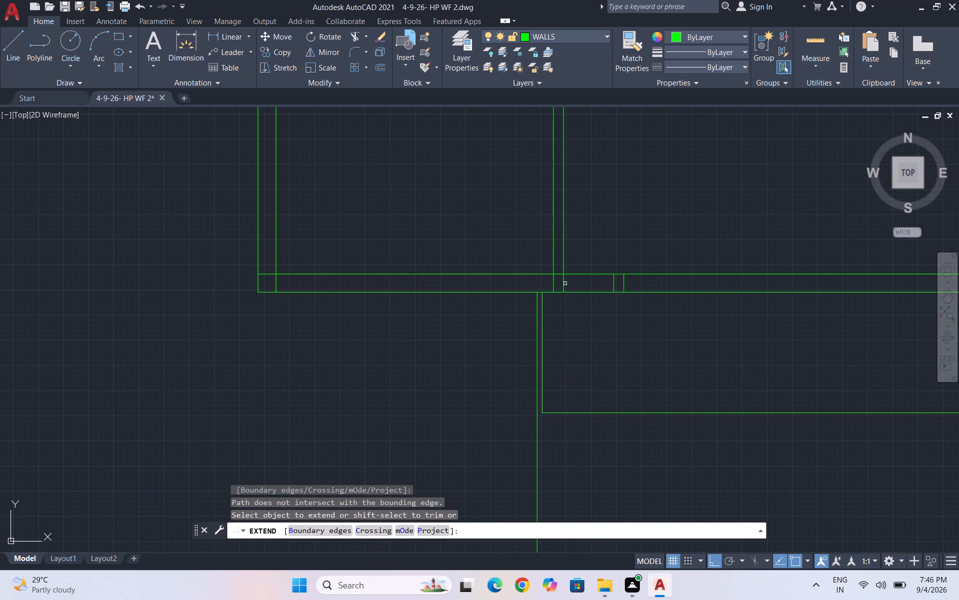
pyautogui.click(564, 284)
pyautogui.click(553, 283)
pyautogui.press('Escape')
pyautogui.scroll(-2, 593, 343)
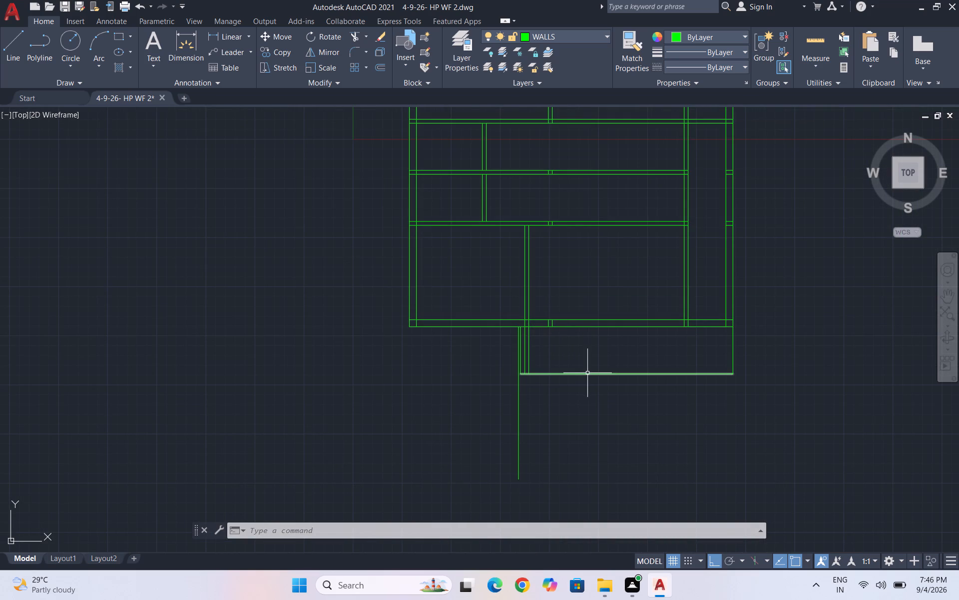
# Offset the new horizontal bottom line 9" upward, toward the house.
pyautogui.scroll(1, 587, 373)
pyautogui.click(624, 402)
pyautogui.click(572, 356)
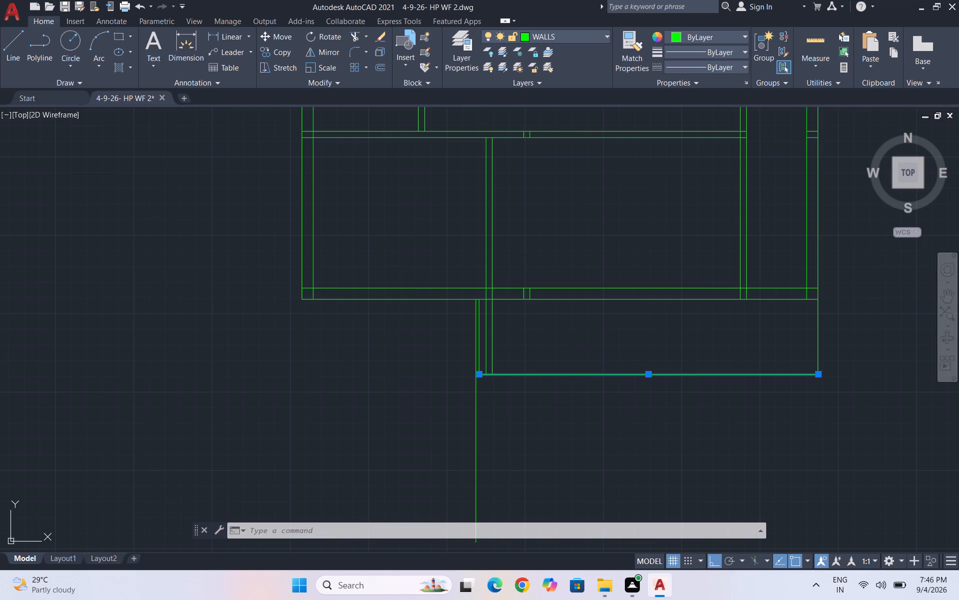
pyautogui.press('o')
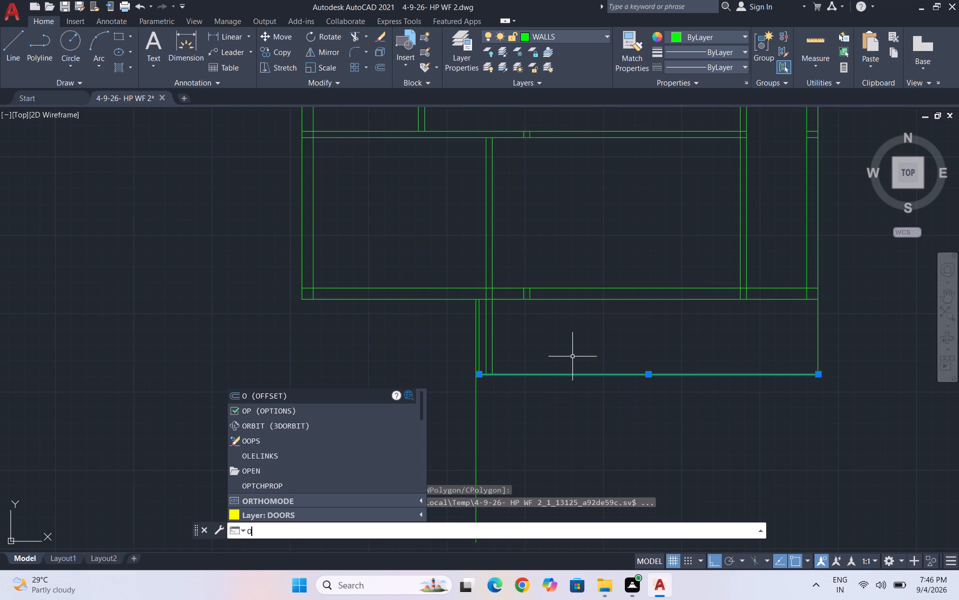
pyautogui.press('Return')
pyautogui.write('9"')
pyautogui.press('Return')
pyautogui.click(577, 353)
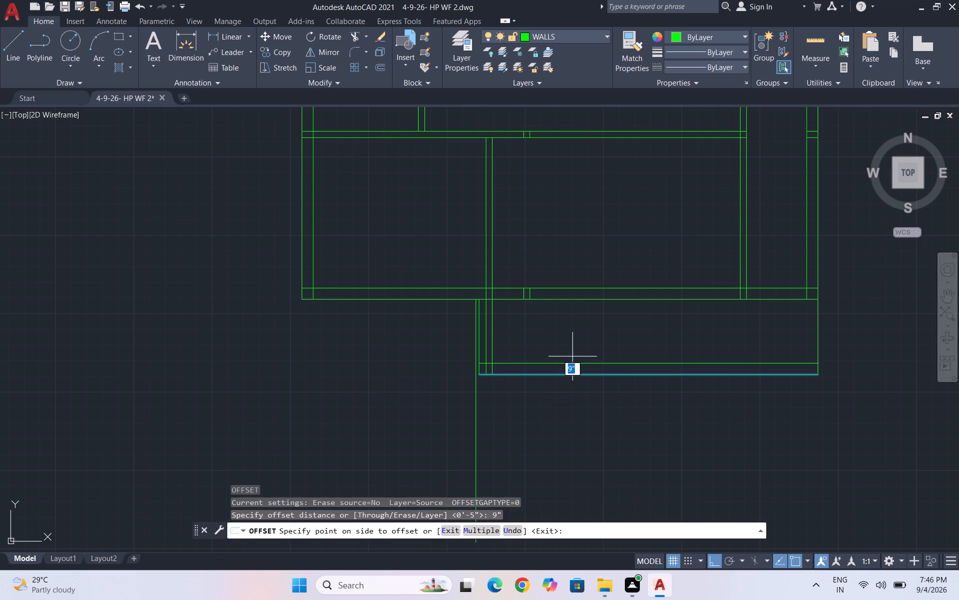
# Offset the right vertical line of the extension below the plan 9" inward.
pyautogui.click(817, 325)
pyautogui.click(796, 328)
pyautogui.press('Escape')
pyautogui.press('Escape')
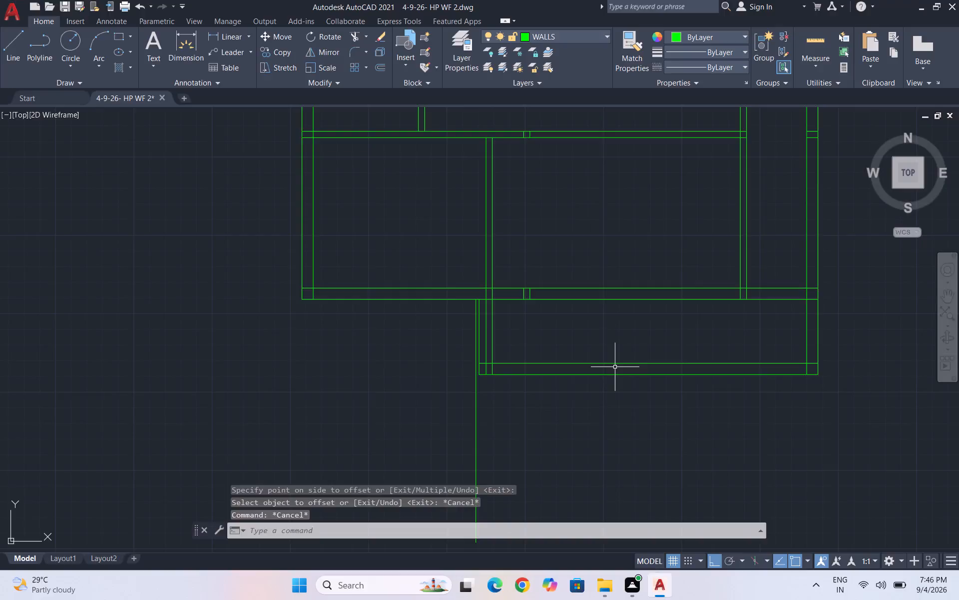
pyautogui.press('Escape')
pyautogui.press('Escape')
pyautogui.press('Escape')
# Erase the 5' vertical line between the 16'2" line and the bottom-row partition's extended lines.
pyautogui.scroll(3, 479, 325)
pyautogui.click(483, 324)
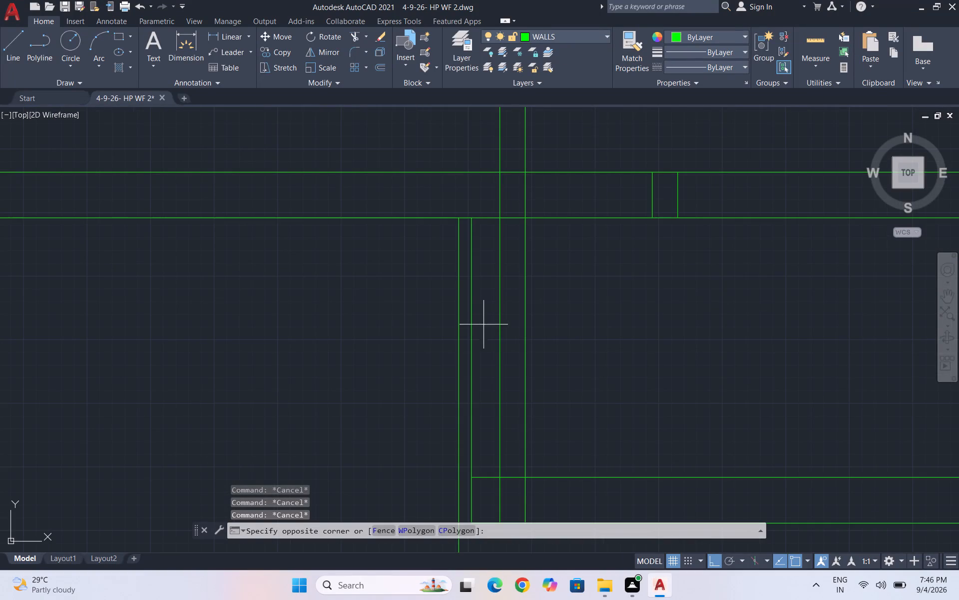
pyautogui.click(466, 329)
pyautogui.press('Delete')
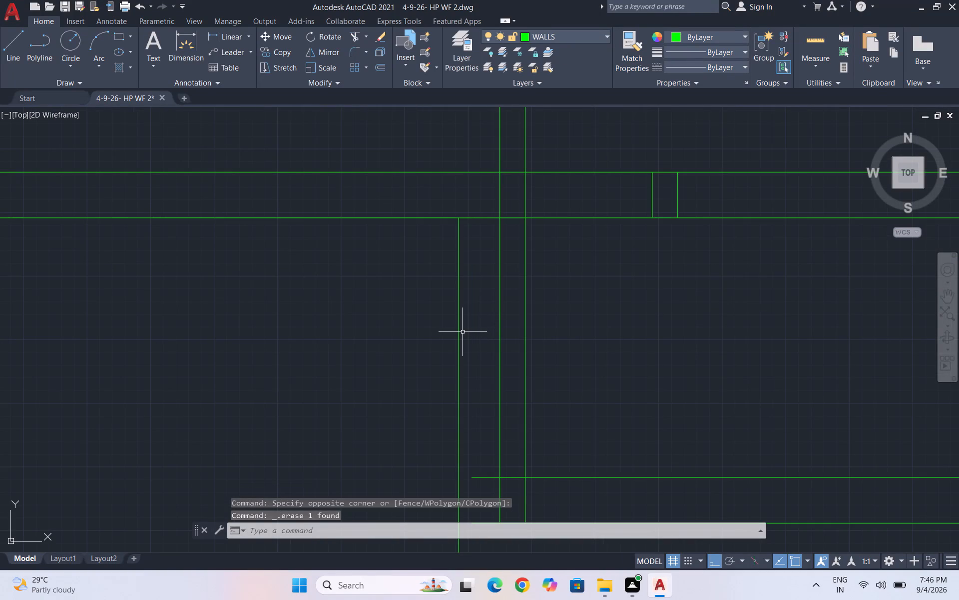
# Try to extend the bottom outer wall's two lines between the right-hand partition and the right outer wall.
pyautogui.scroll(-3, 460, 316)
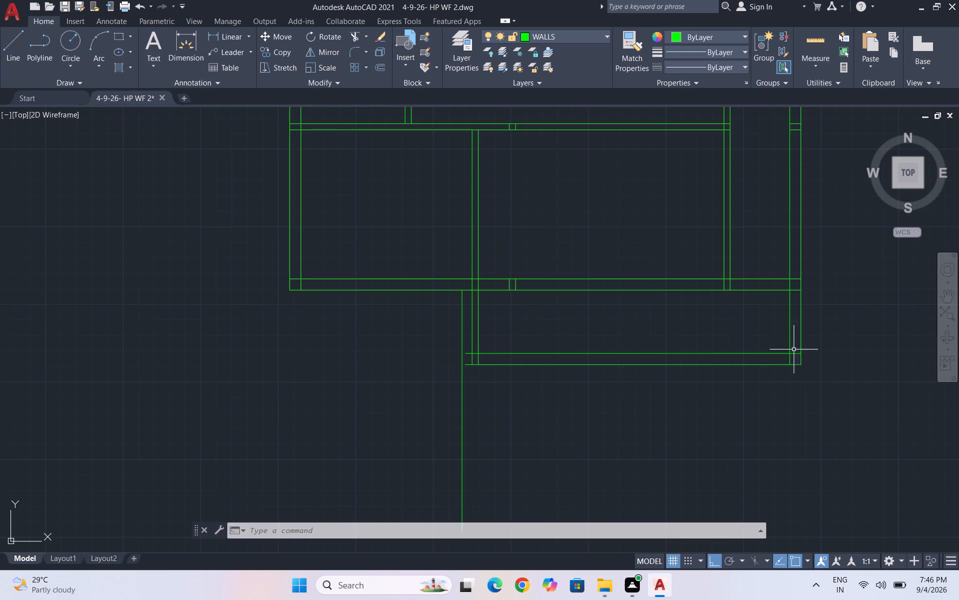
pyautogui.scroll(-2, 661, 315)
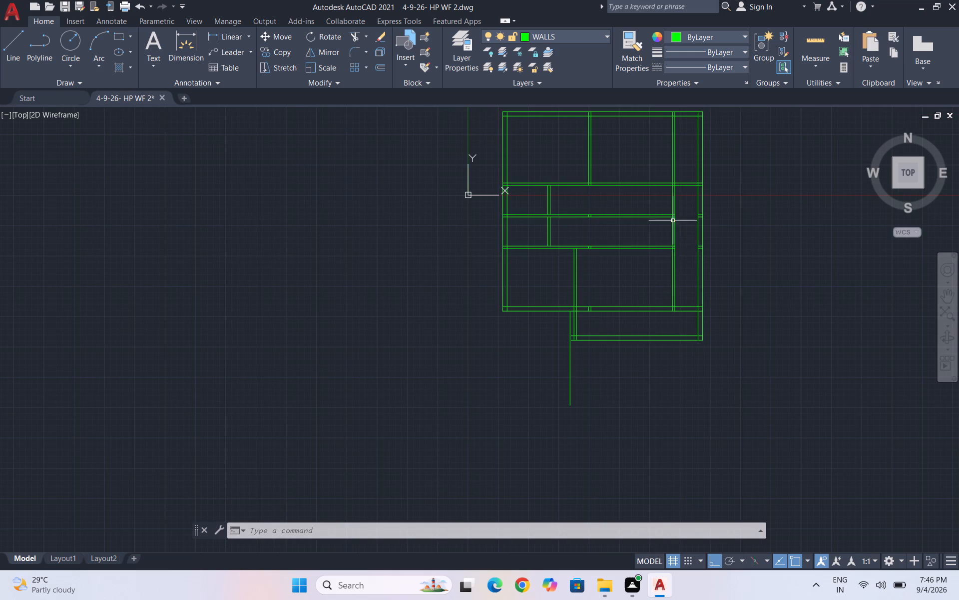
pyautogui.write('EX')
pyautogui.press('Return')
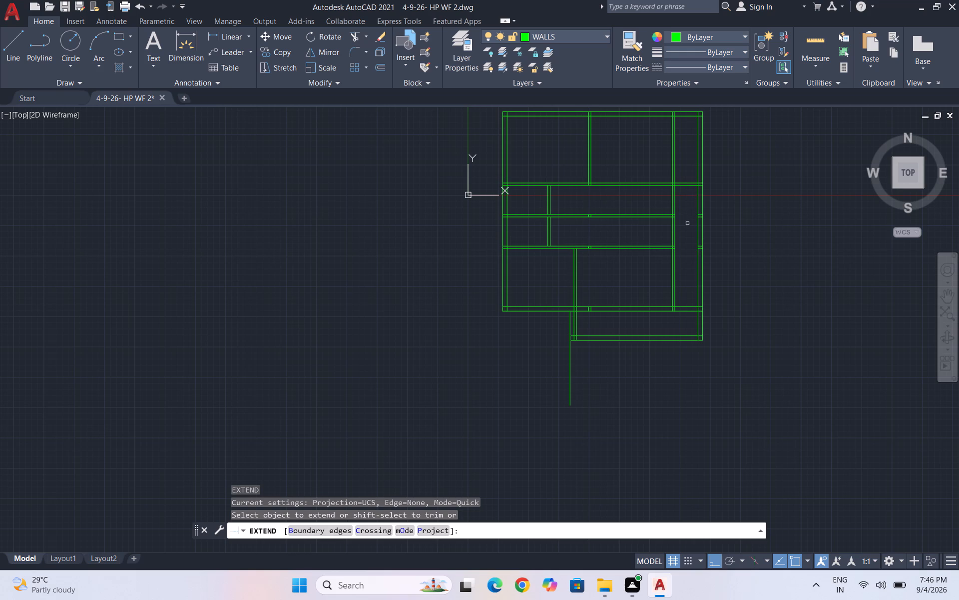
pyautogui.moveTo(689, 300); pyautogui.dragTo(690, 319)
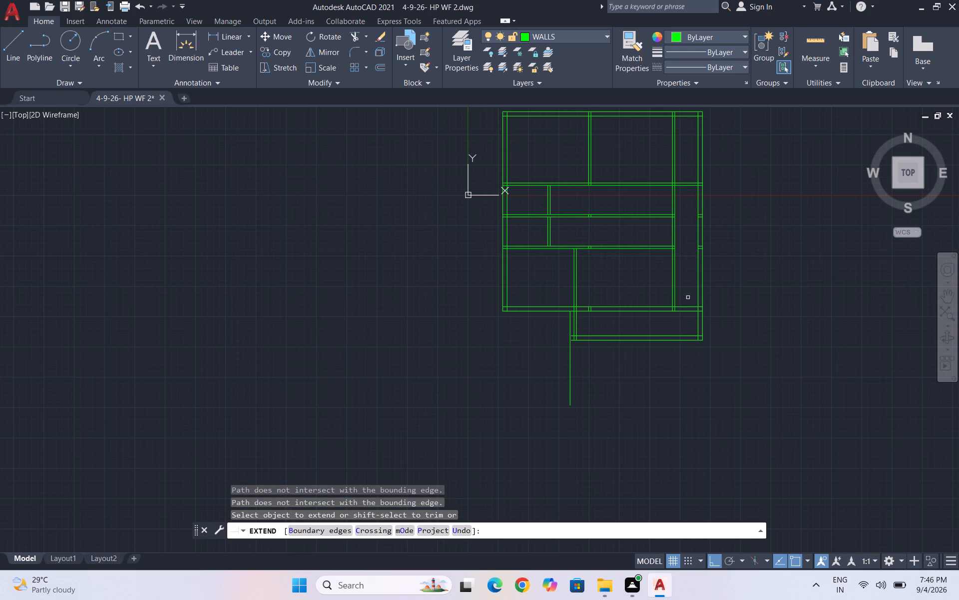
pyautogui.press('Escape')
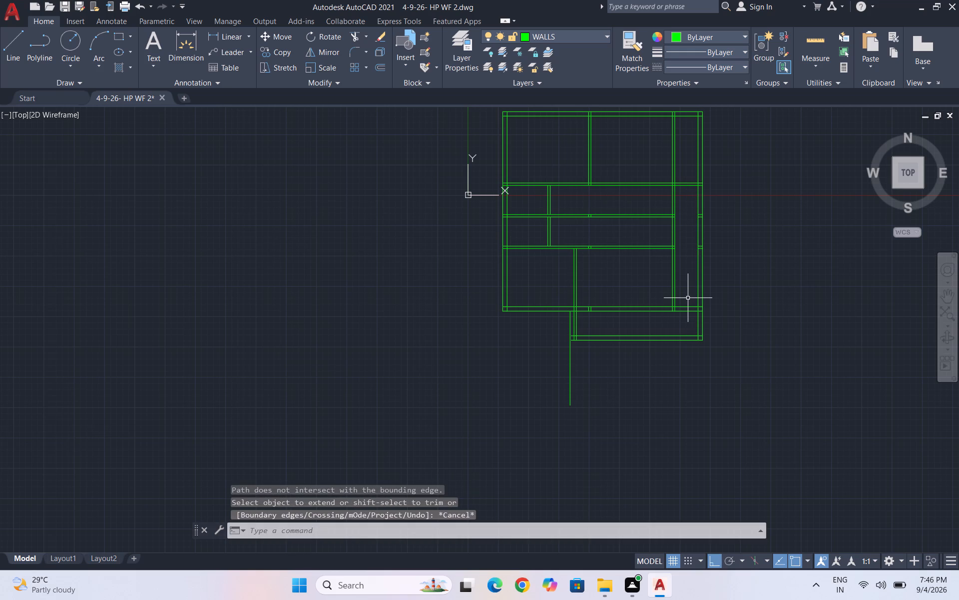
# Trim away both bottom outer wall lines between the right-hand partition and the right outer wall.
pyautogui.scroll(1, 688, 298)
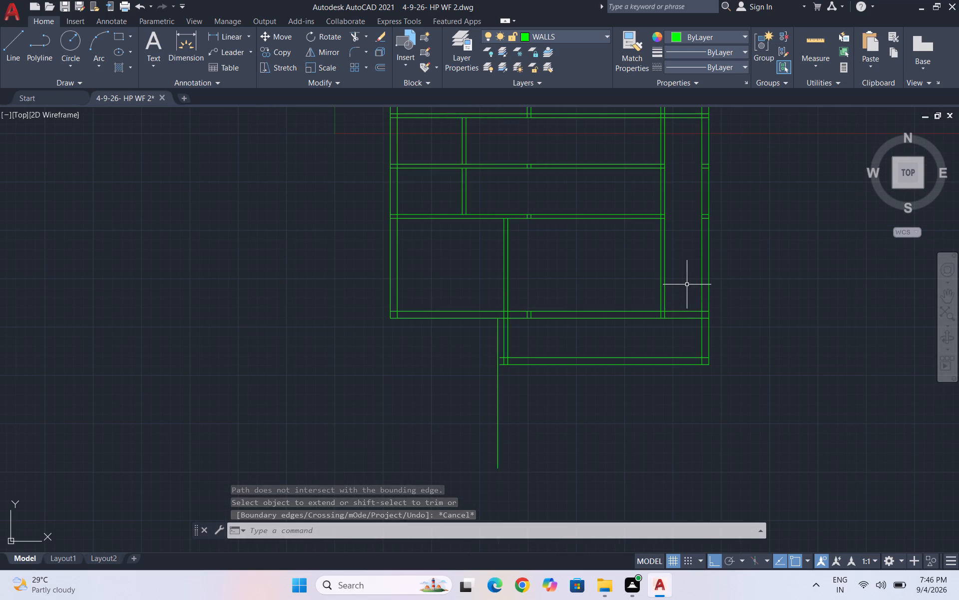
pyautogui.write('TR')
pyautogui.press('Return')
pyautogui.press('Return')
pyautogui.moveTo(679, 300); pyautogui.dragTo(684, 347)
pyautogui.press('Escape')
pyautogui.press('Escape')
pyautogui.press('Escape')
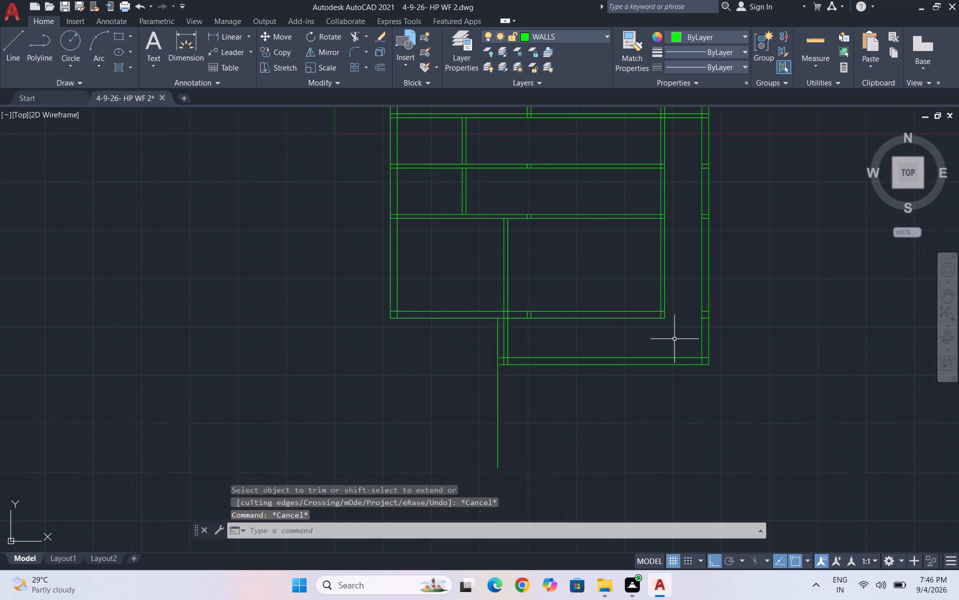
pyautogui.press('Escape')
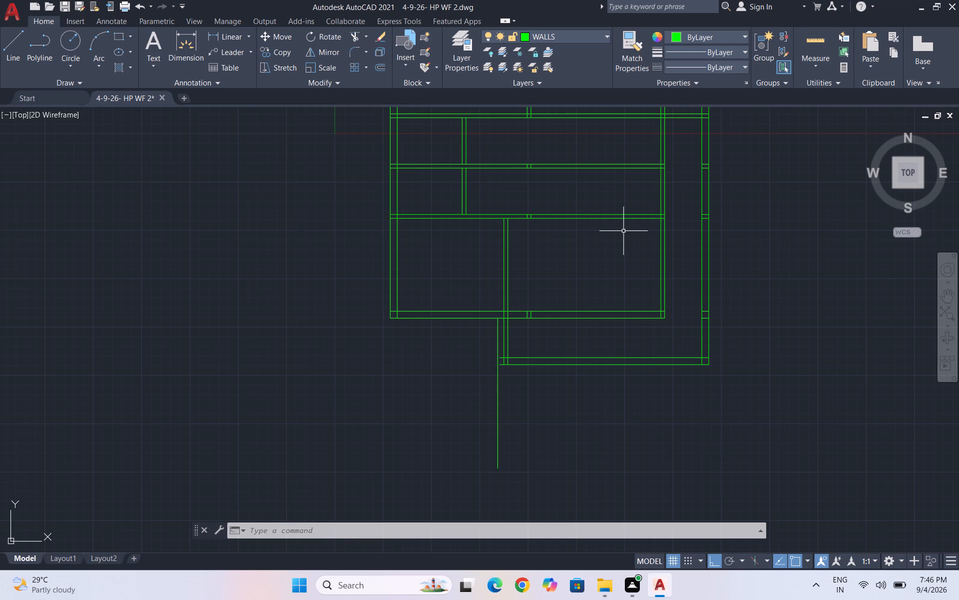
# Draw an 11' vertical line downward from where the bottom-row partition's left line meets the extension's lower outer line.
pyautogui.scroll(-2, 625, 213)
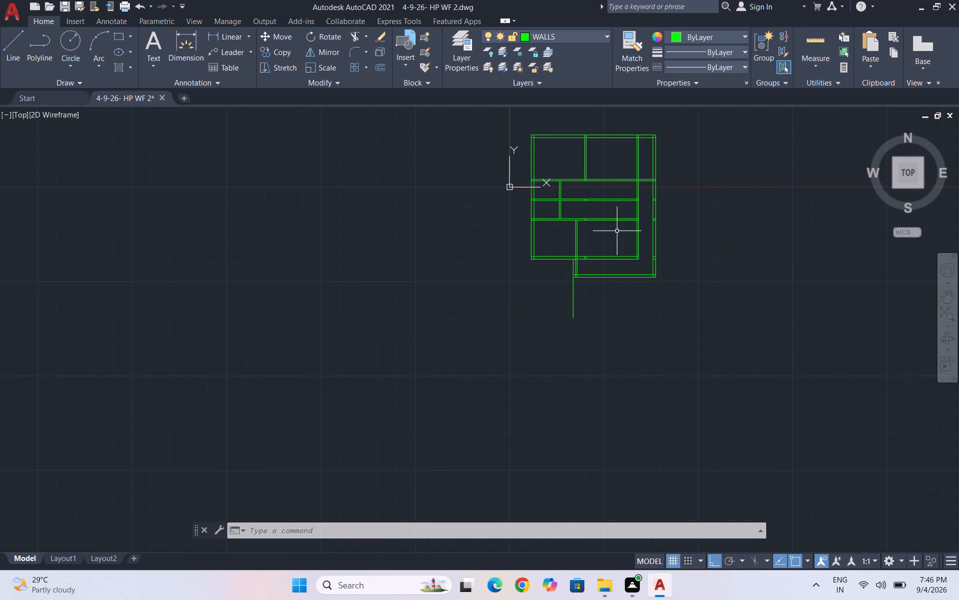
pyautogui.scroll(2, 605, 246)
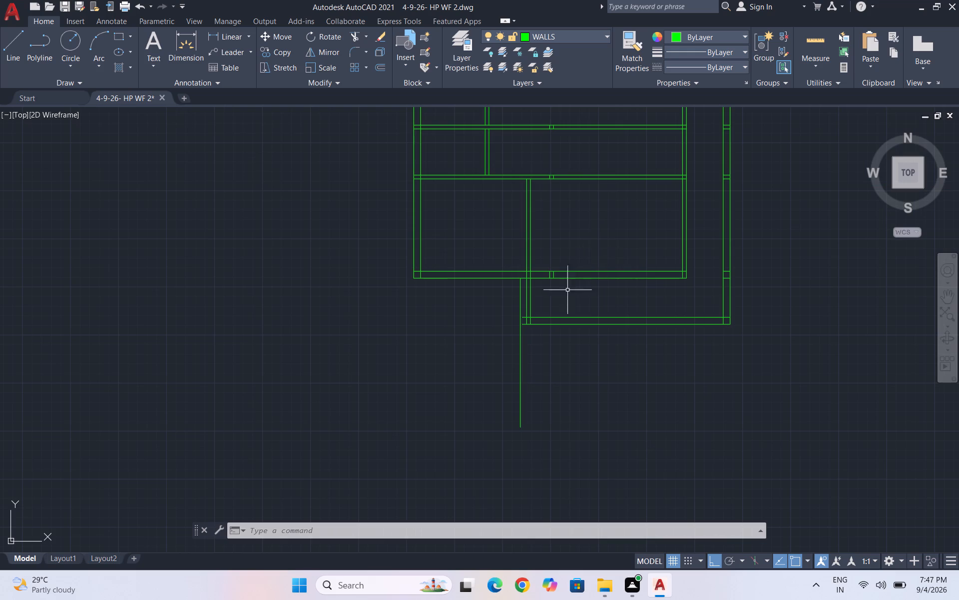
pyautogui.scroll(1, 546, 319)
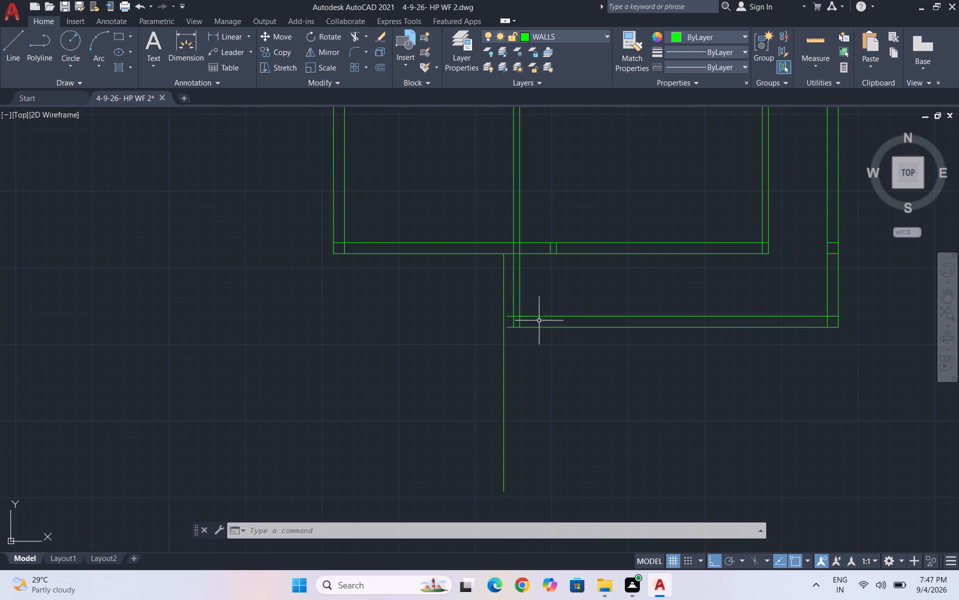
pyautogui.press('l')
pyautogui.press('Return')
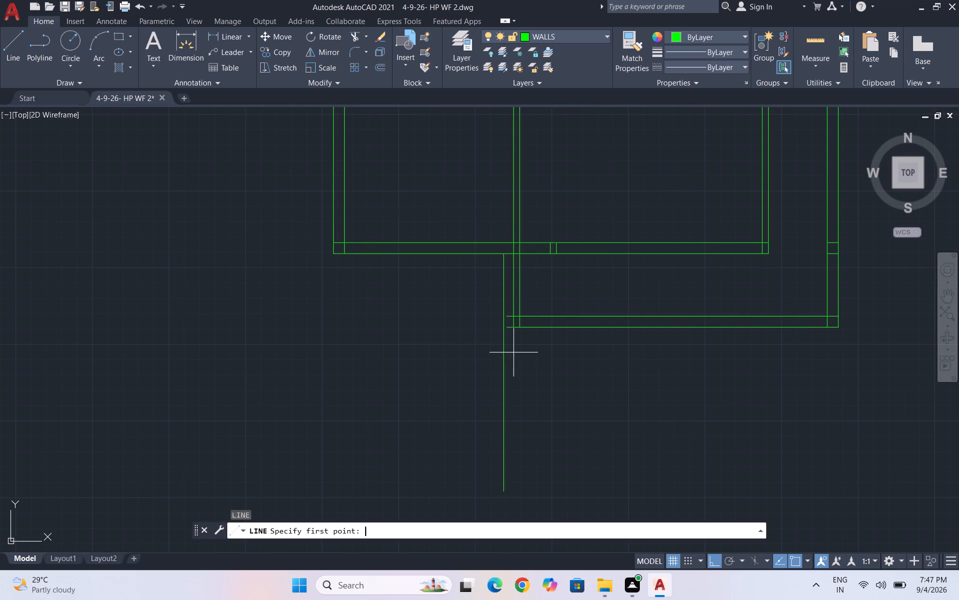
pyautogui.scroll(1, 504, 352)
pyautogui.click(517, 314)
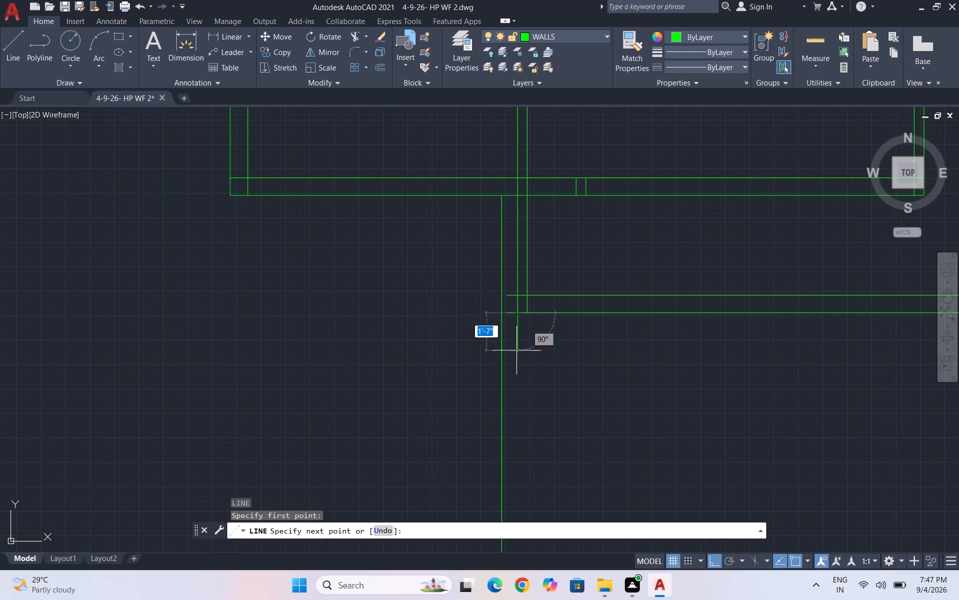
pyautogui.write("11'")
pyautogui.press('Return')
pyautogui.press('Return')
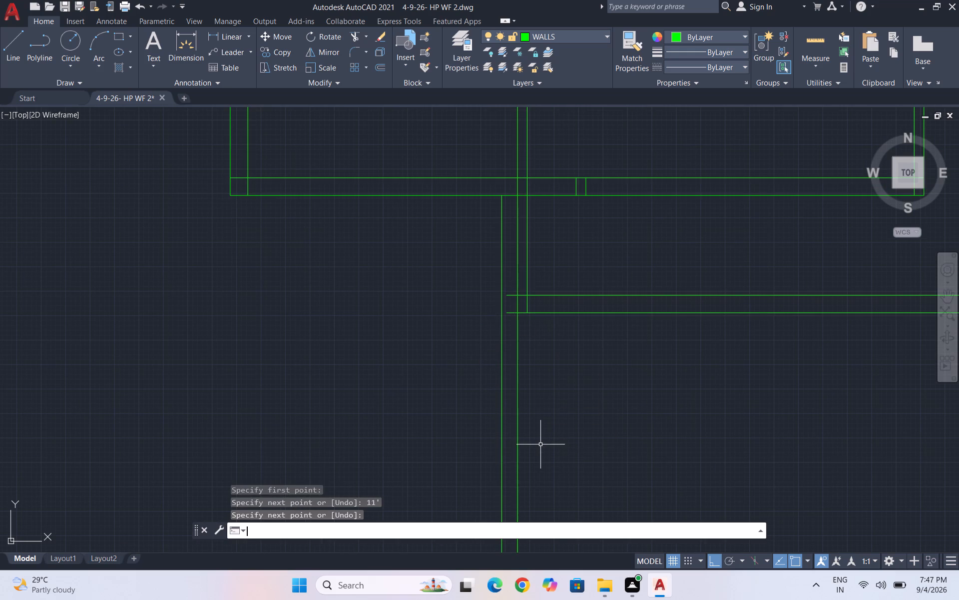
# Examine the new 11' line and the 16'2" line beside it, from the bottom outer wall junction to their lower ends.
pyautogui.scroll(-2, 572, 317)
pyautogui.scroll(3, 564, 418)
pyautogui.scroll(-3, 530, 364)
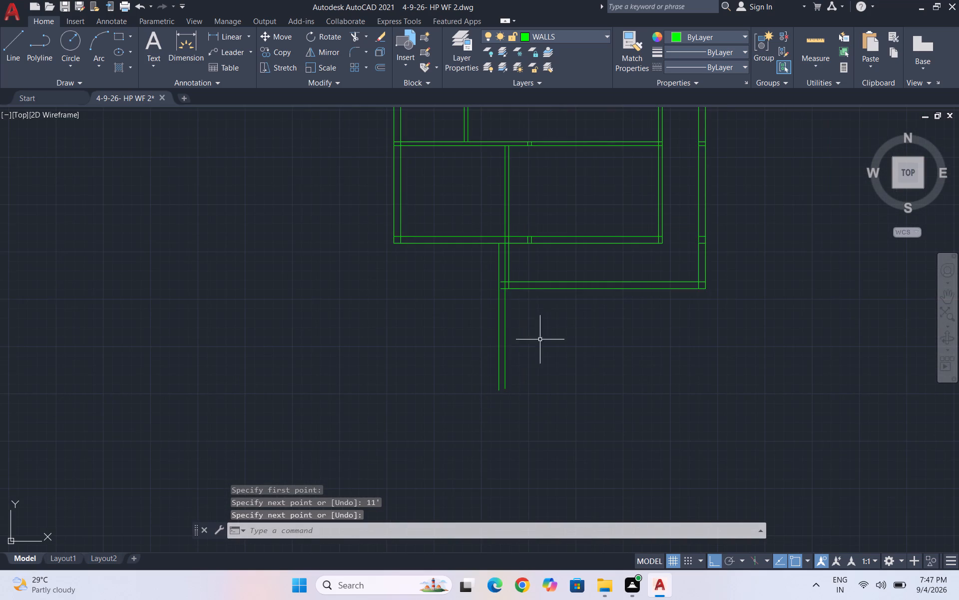
pyautogui.scroll(3, 503, 244)
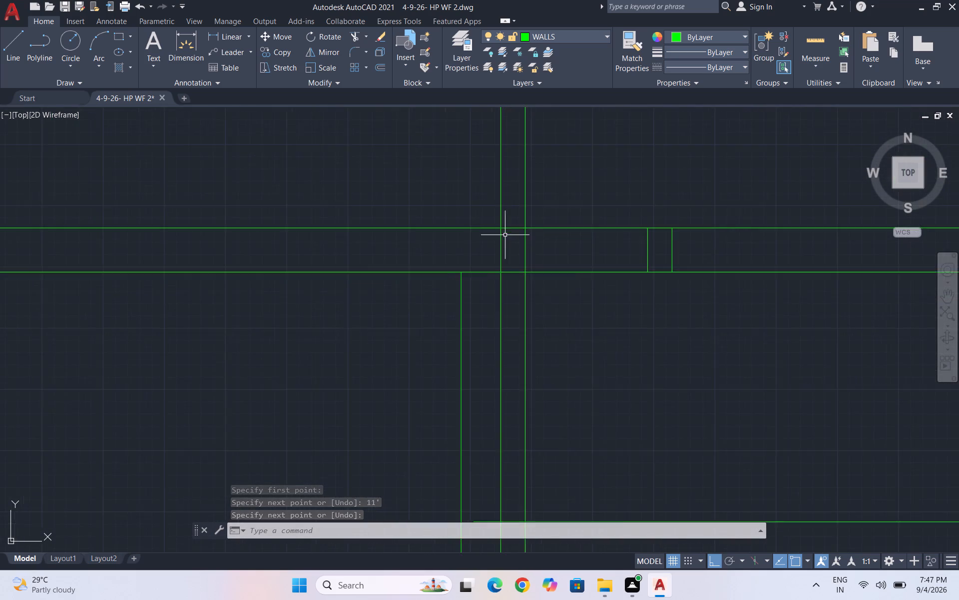
pyautogui.scroll(3, 505, 235)
pyautogui.scroll(-5, 508, 238)
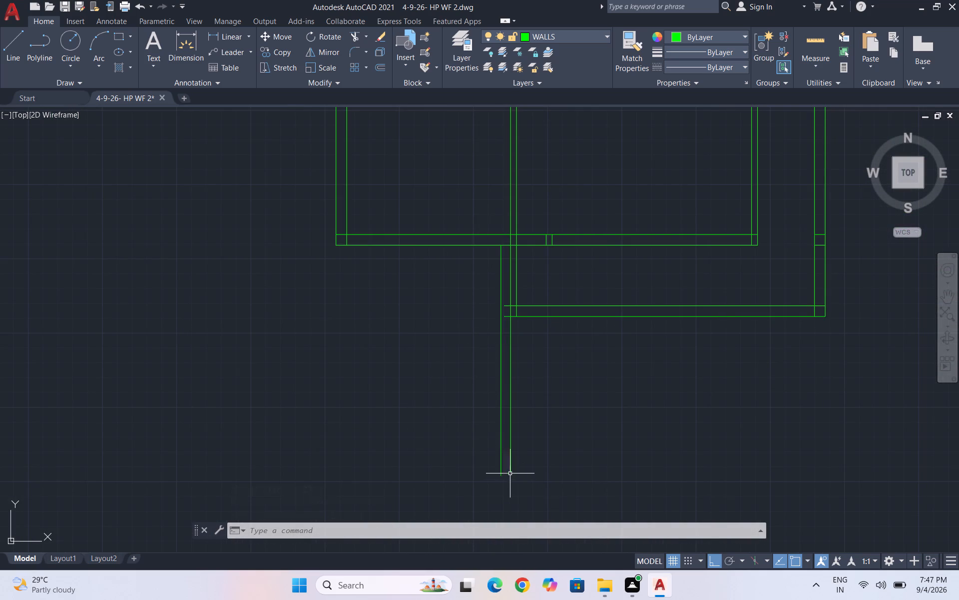
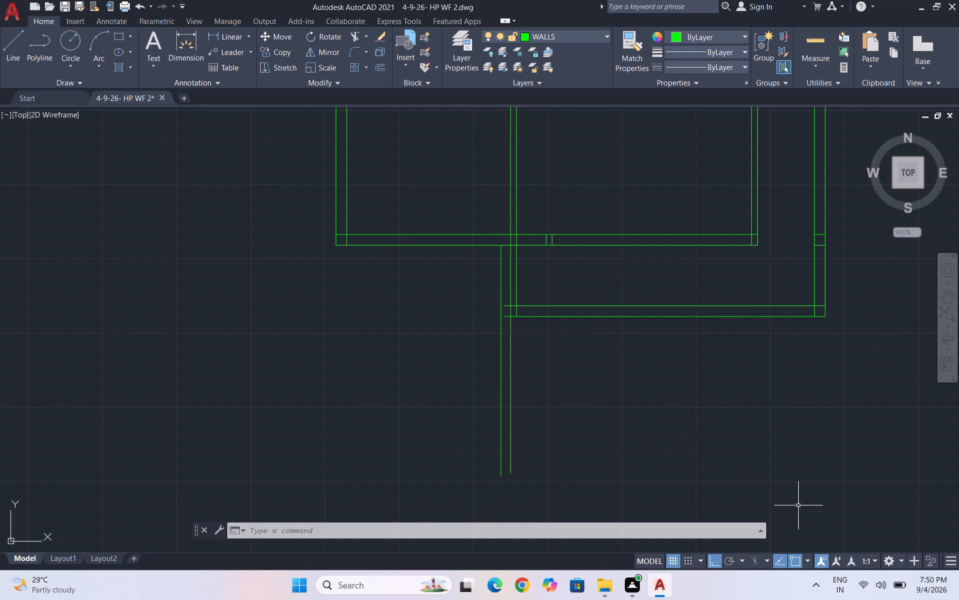
# Examine the overall plan and the junction where the two downward wall lines meet the bottom outer wall and the extension.
pyautogui.scroll(1, 780, 476)
pyautogui.scroll(-3, 719, 419)
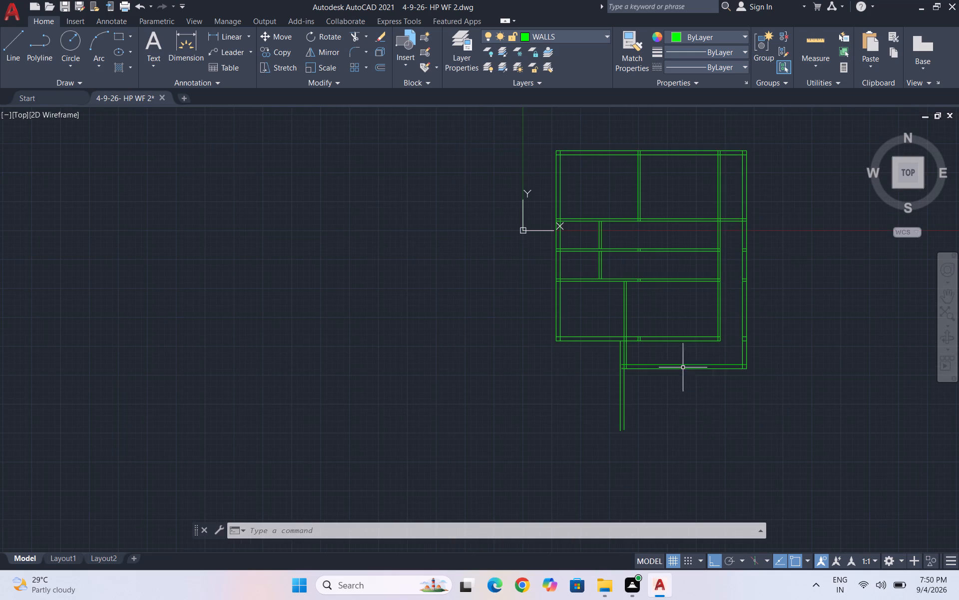
pyautogui.scroll(4, 651, 368)
pyautogui.scroll(2, 433, 251)
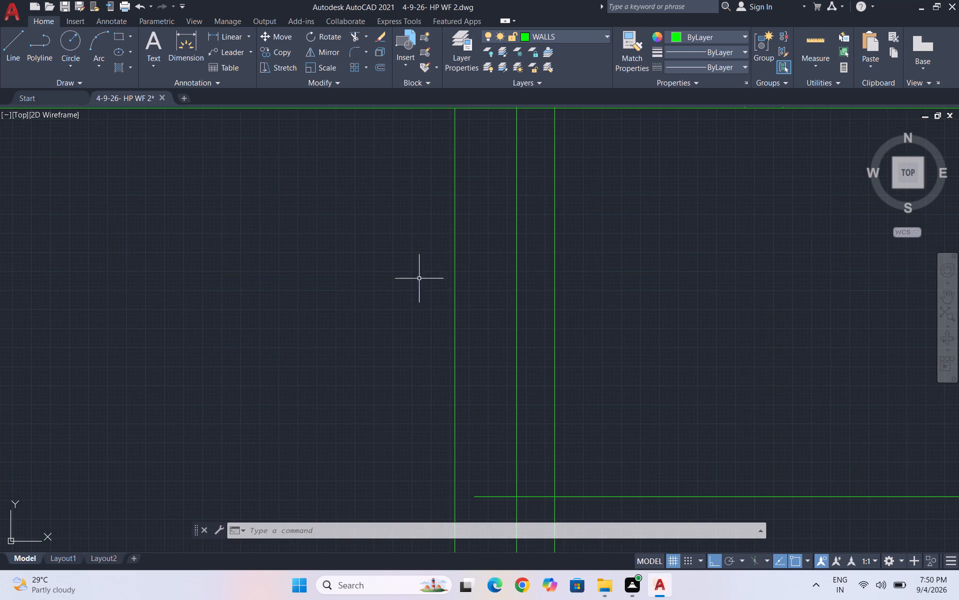
pyautogui.scroll(-3, 476, 272)
pyautogui.scroll(-1, 495, 319)
pyautogui.scroll(-1, 538, 404)
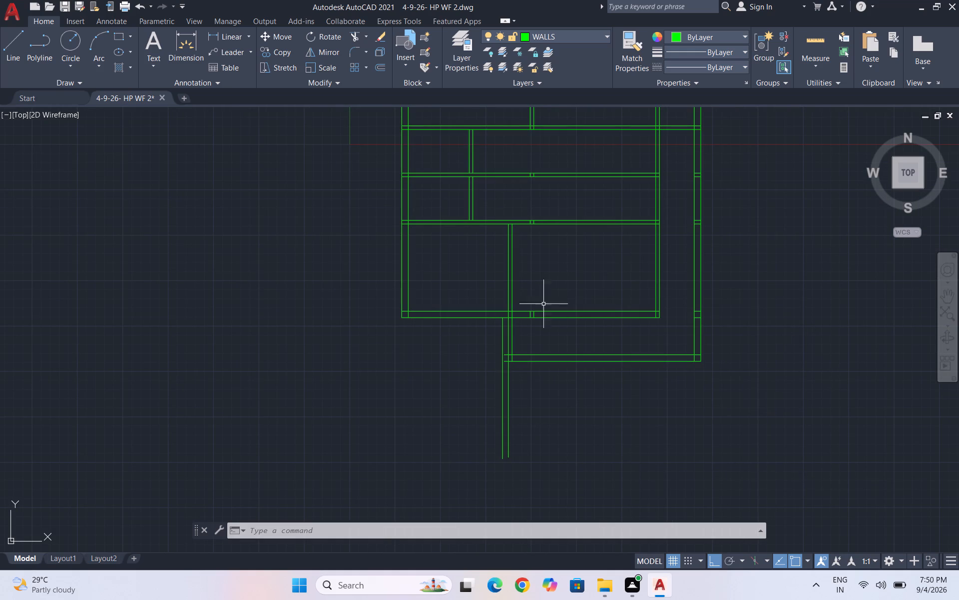
pyautogui.scroll(2, 484, 341)
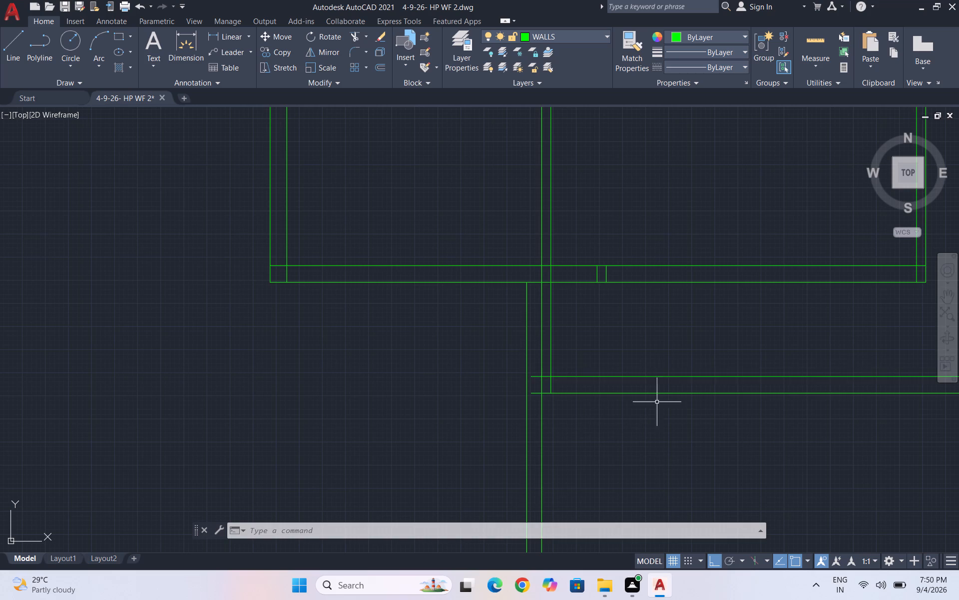
pyautogui.scroll(-1, 601, 374)
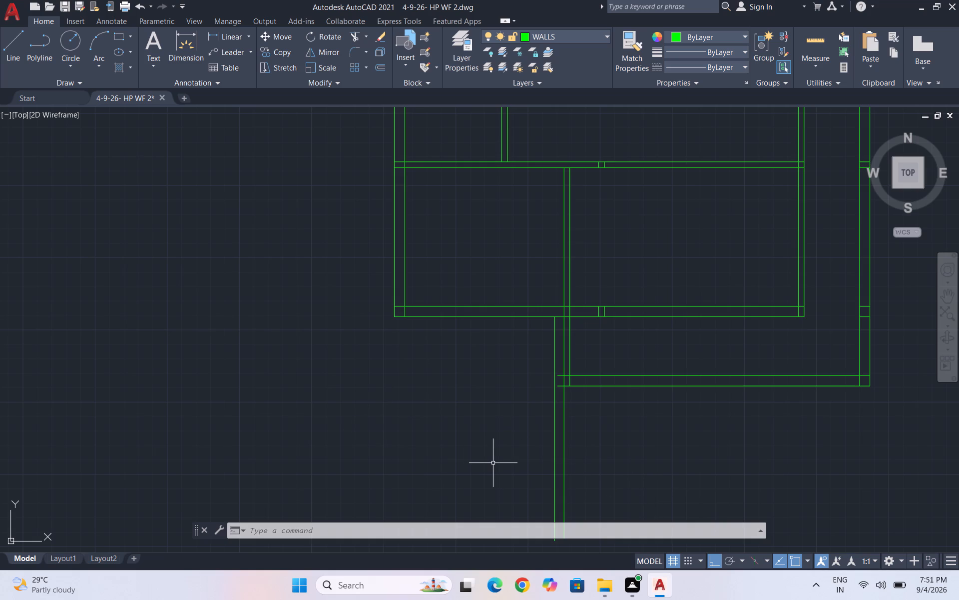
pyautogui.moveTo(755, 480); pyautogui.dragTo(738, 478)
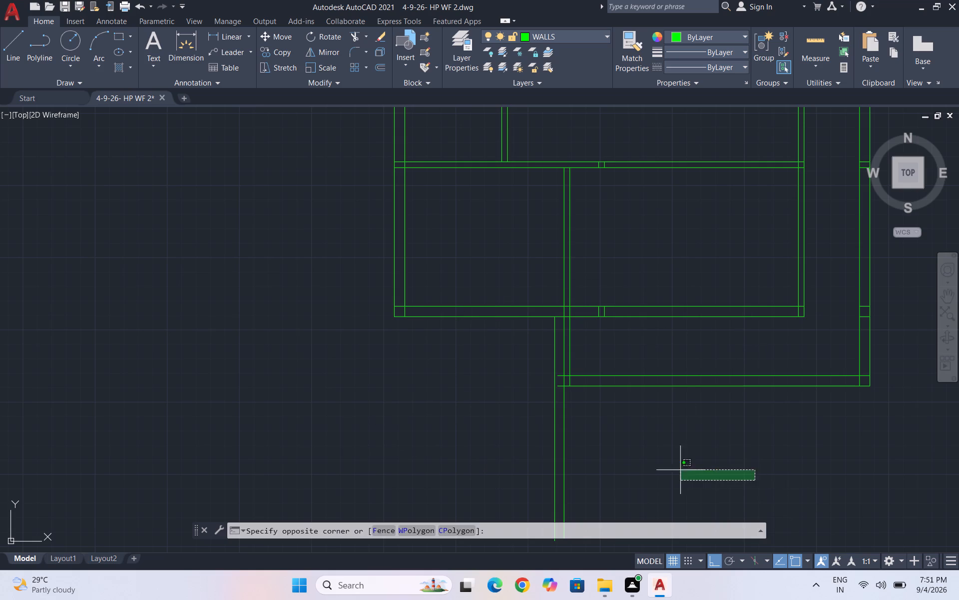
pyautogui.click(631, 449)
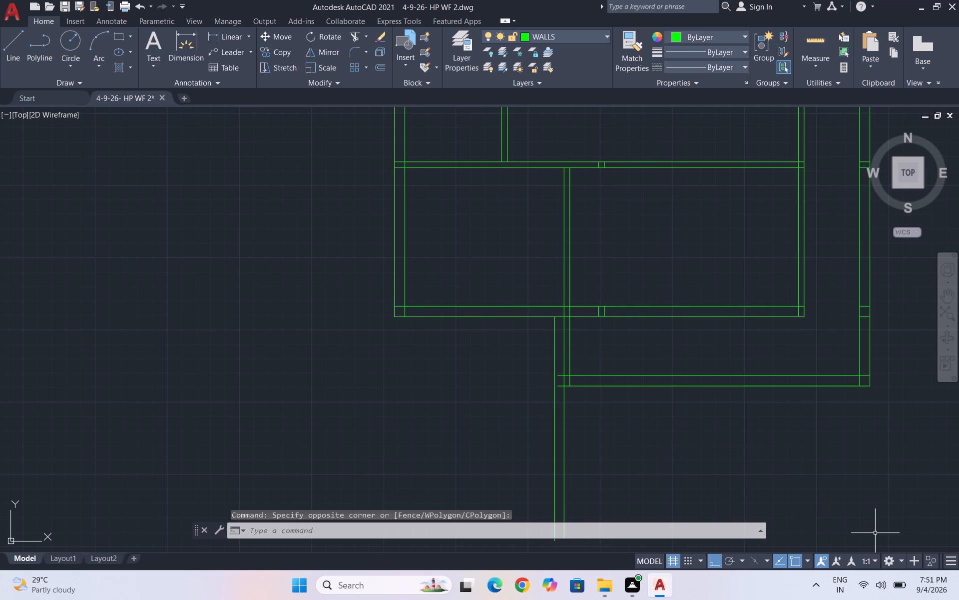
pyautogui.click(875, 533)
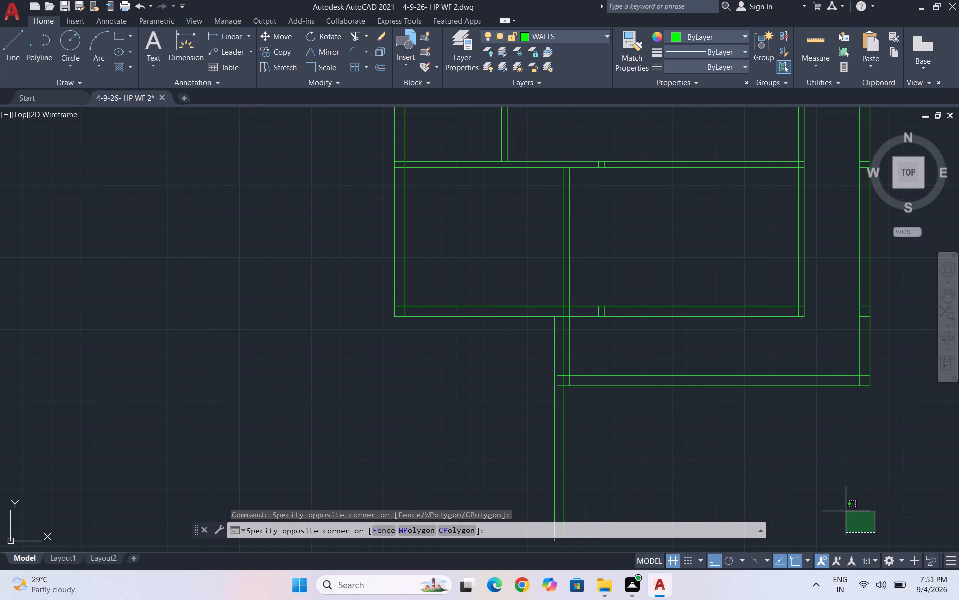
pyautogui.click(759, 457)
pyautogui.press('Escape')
# Save the house plan drawing.
pyautogui.hotkey('ctrl', 's')
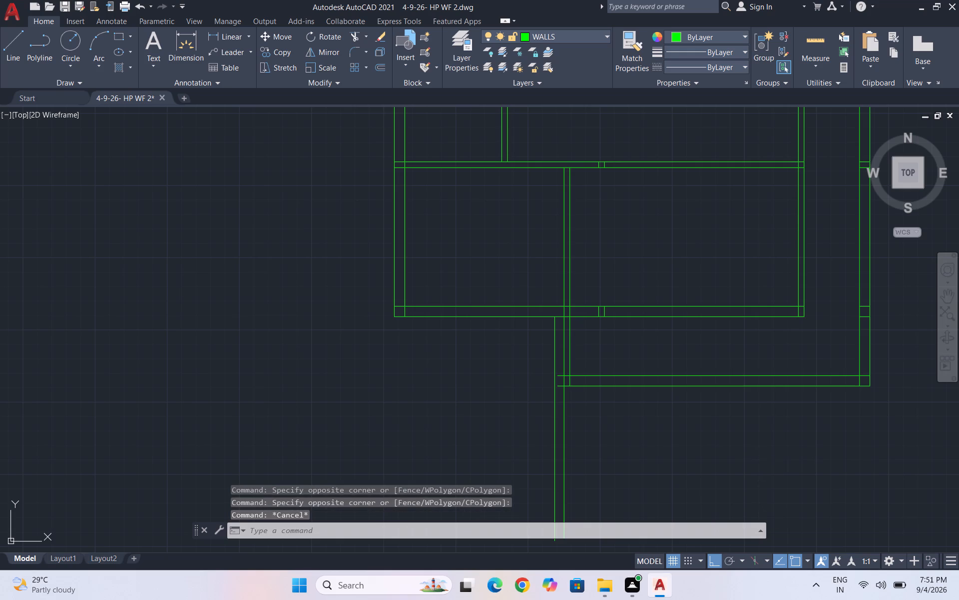
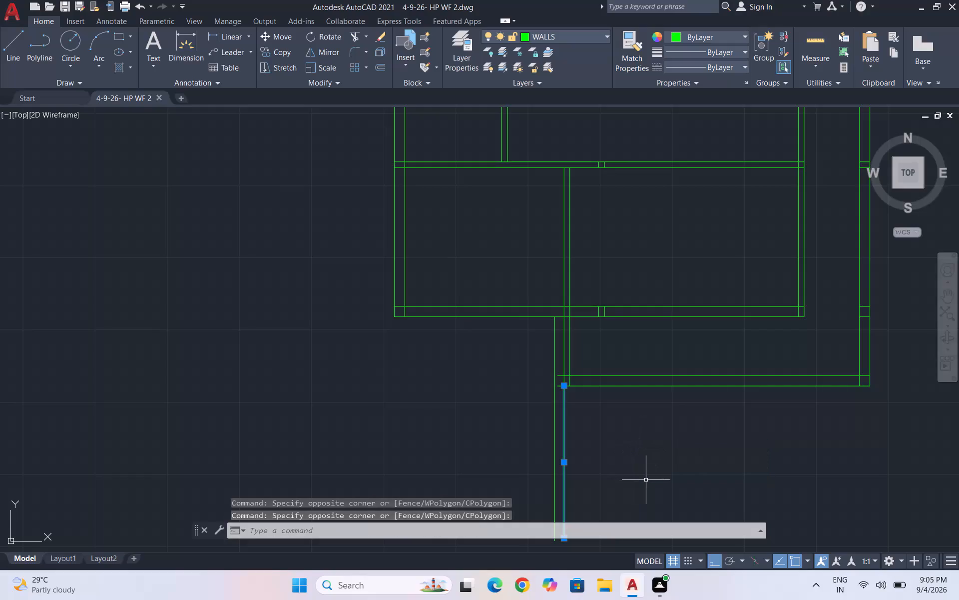
# Examine the overall plan and the junction where the downward wall lines meet the bottom outer wall and the extension.
pyautogui.press('Escape')
pyautogui.press('Escape')
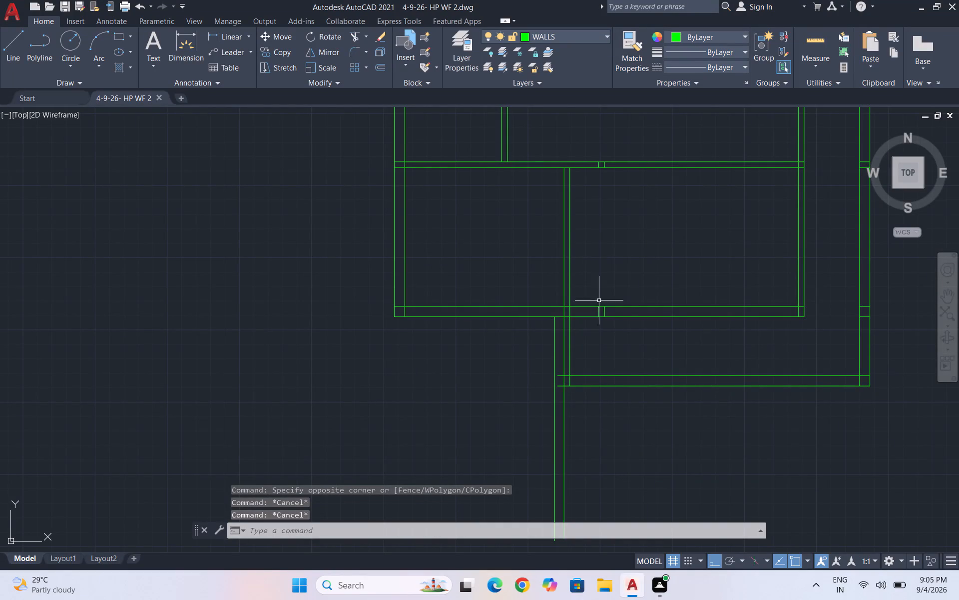
pyautogui.scroll(4, 568, 330)
pyautogui.click(566, 332)
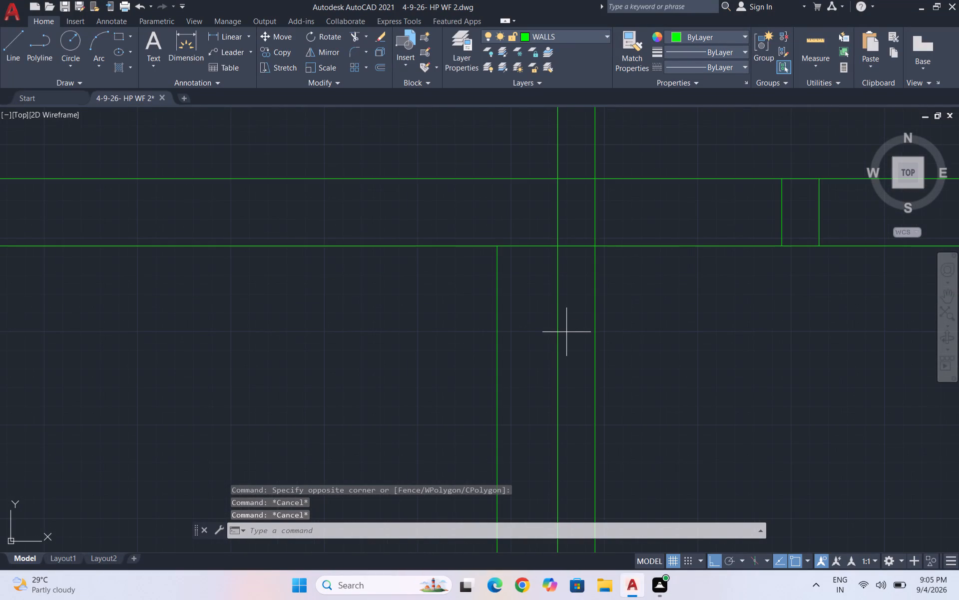
pyautogui.press('Escape')
pyautogui.press('Escape')
pyautogui.scroll(-4, 567, 332)
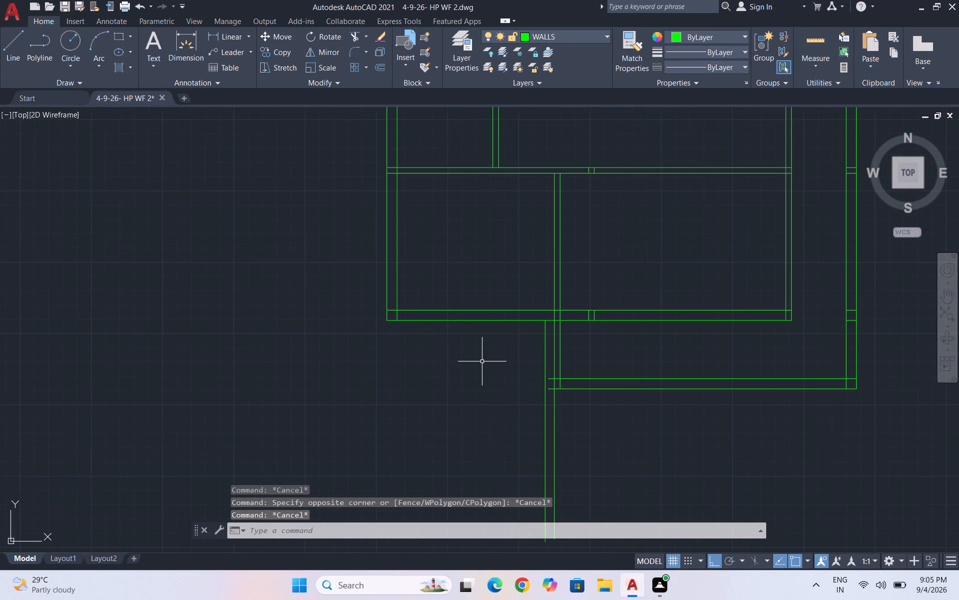
pyautogui.scroll(-1, 482, 361)
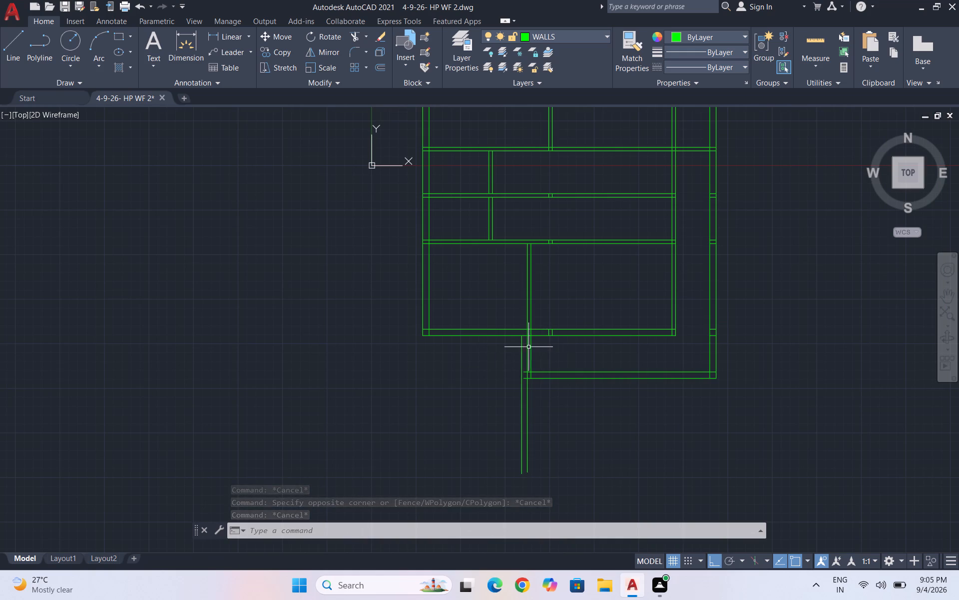
pyautogui.scroll(5, 524, 347)
pyautogui.scroll(-5, 536, 341)
pyautogui.scroll(-2, 509, 392)
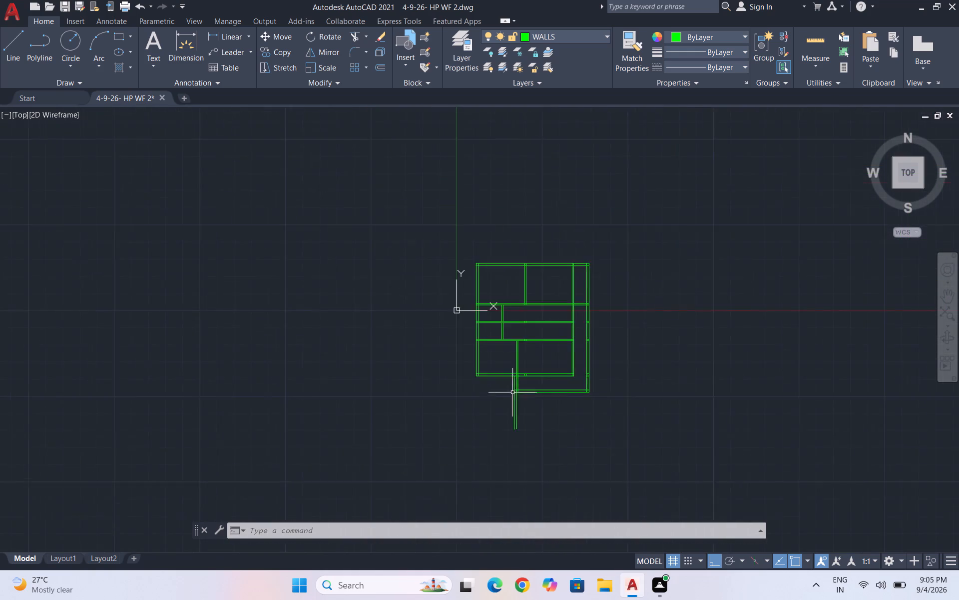
pyautogui.scroll(-2, 514, 392)
pyautogui.scroll(5, 526, 392)
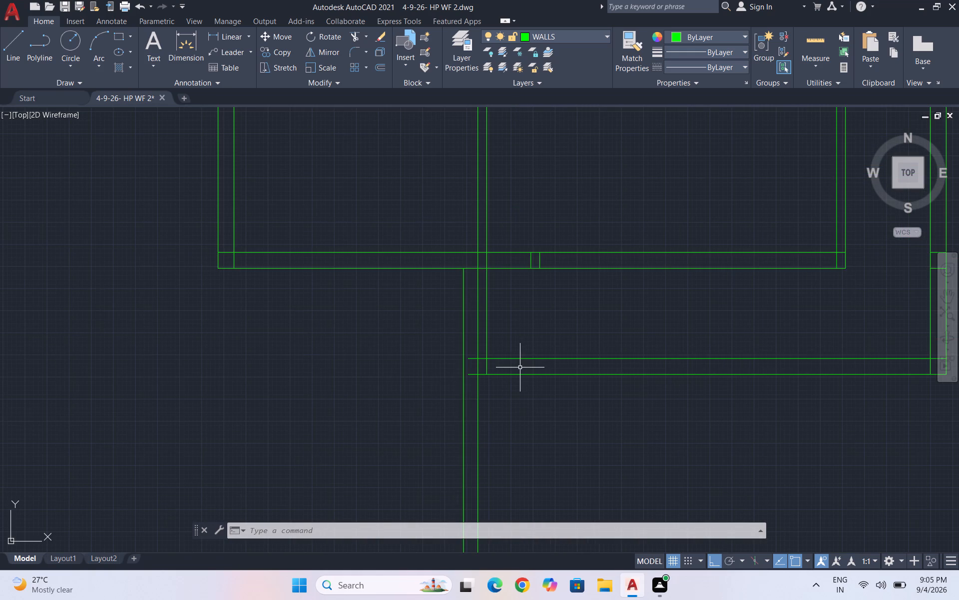
pyautogui.press('Escape')
pyautogui.press('Escape')
pyautogui.press('Escape')
pyautogui.scroll(-3, 446, 389)
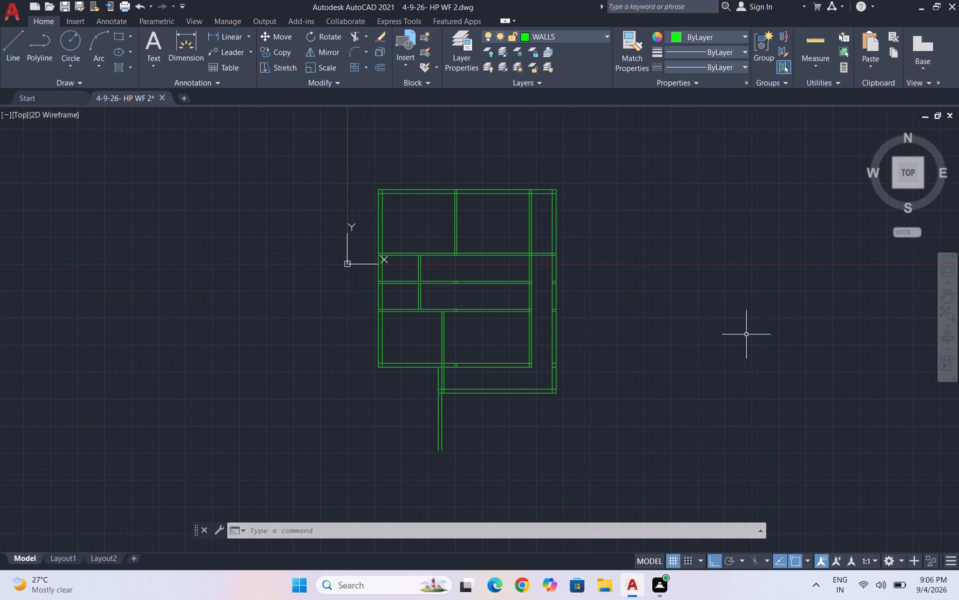
pyautogui.press('Escape')
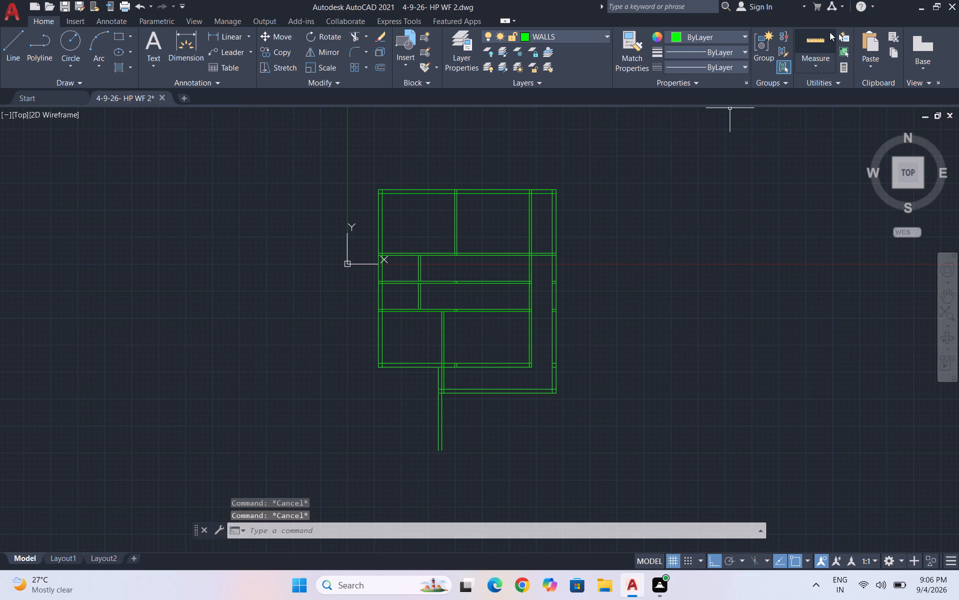
# Quick-measure the inside dimensions of the two bottom rooms on either side of the vertical partition.
pyautogui.click(821, 56)
pyautogui.click(831, 94)
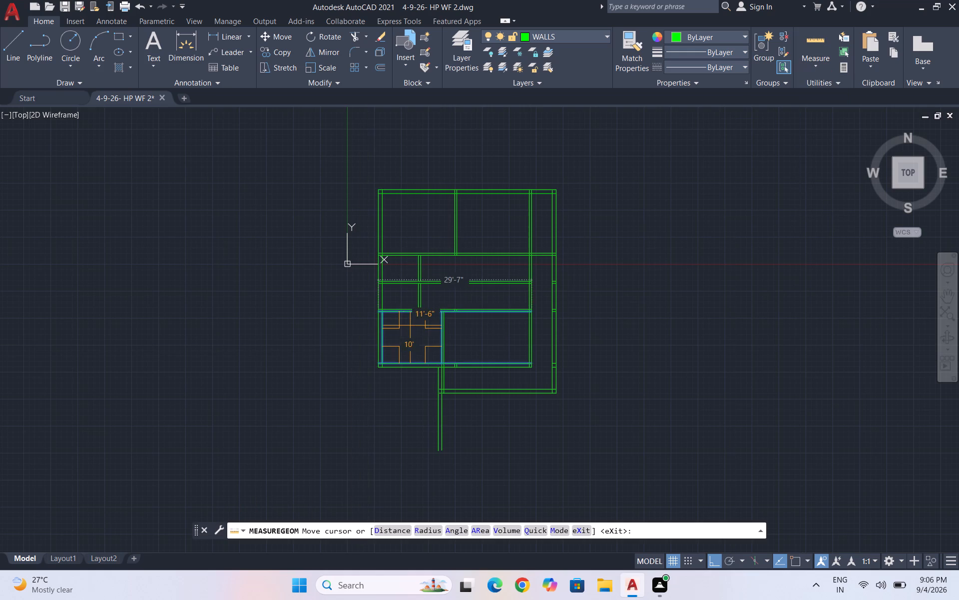
pyautogui.scroll(2, 411, 325)
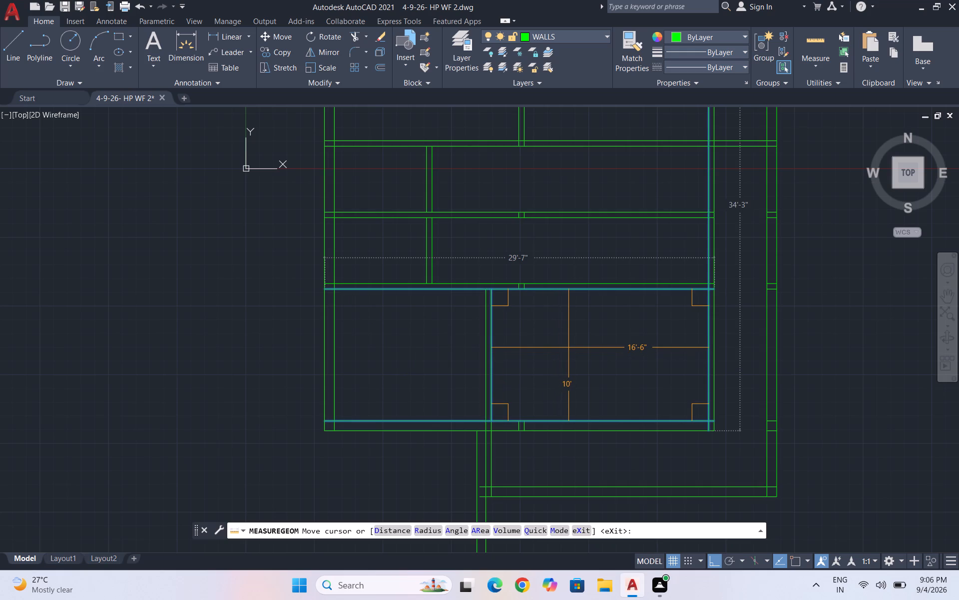
pyautogui.press('Escape')
pyautogui.scroll(-3, 573, 340)
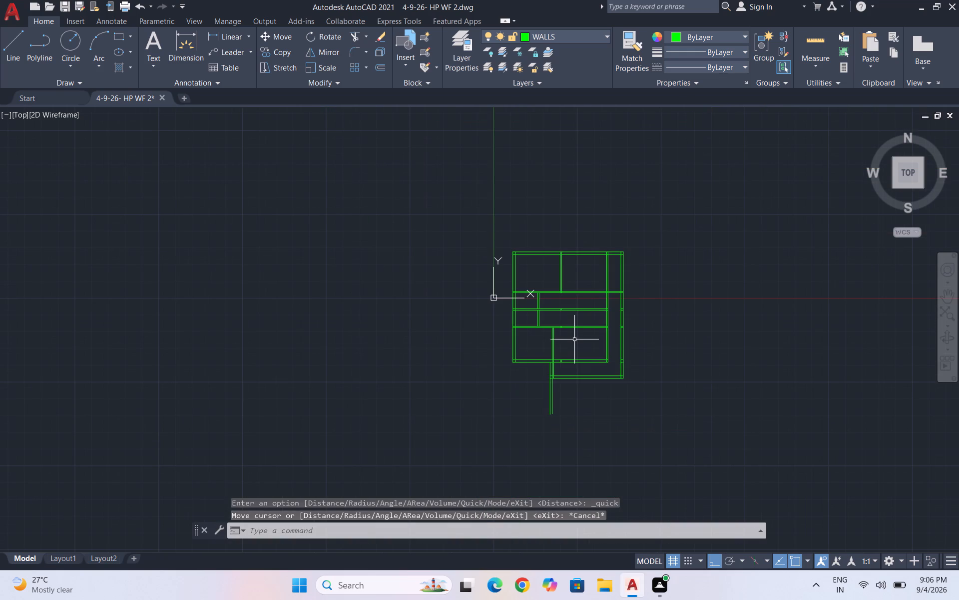
# Extend both lines of the bottom rooms' vertical partition up to the upper line of the horizontal wall above.
pyautogui.scroll(2, 566, 326)
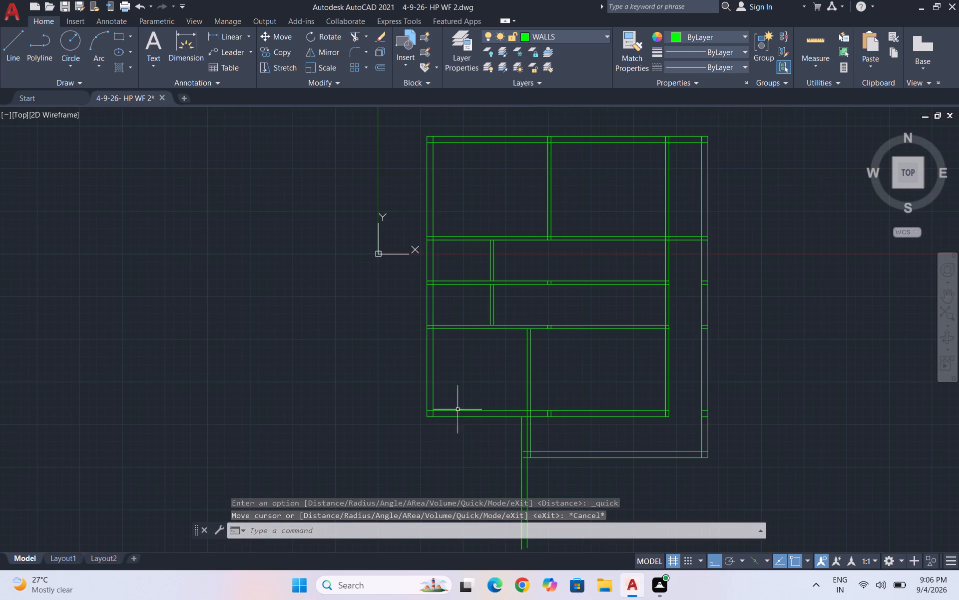
pyautogui.write('TR')
pyautogui.press('Return')
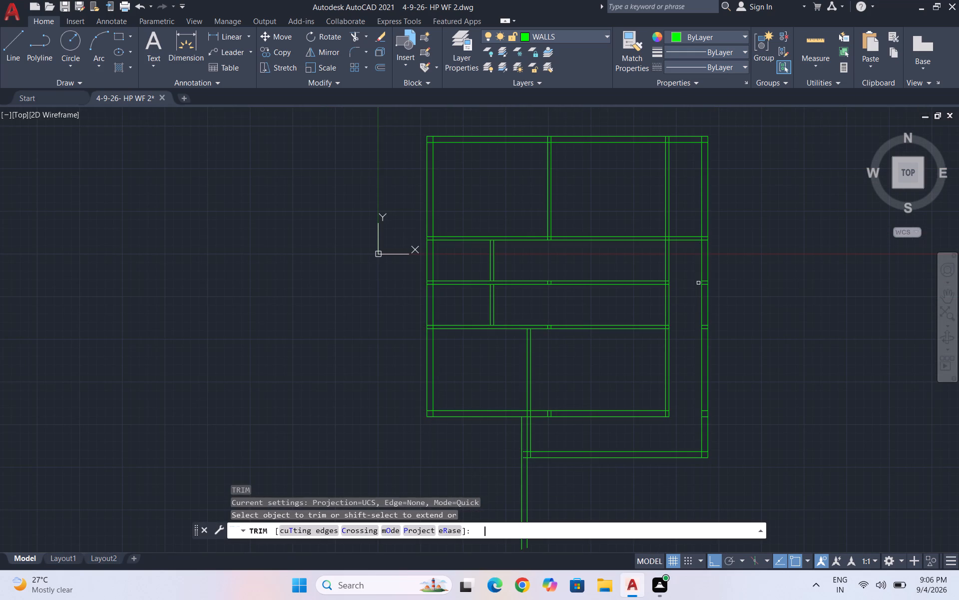
pyautogui.keyDown('shift'); pyautogui.click(530, 336); pyautogui.keyUp('shift')
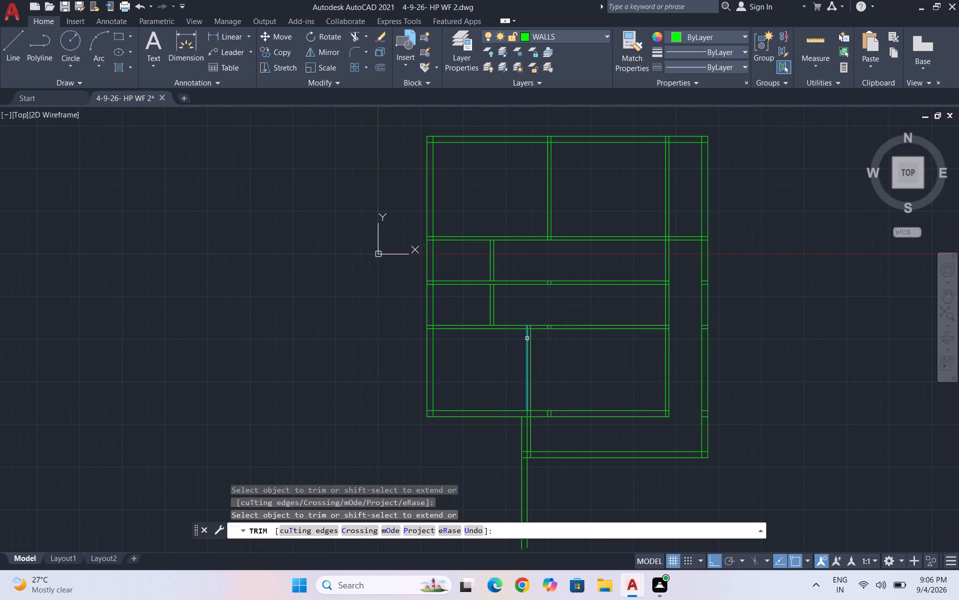
pyautogui.keyDown('shift'); pyautogui.click(527, 338); pyautogui.keyUp('shift')
# Trim away the horizontal wall above the bottom-right room, from the partition to the right wall, including the small leftover square.
pyautogui.scroll(1, 586, 349)
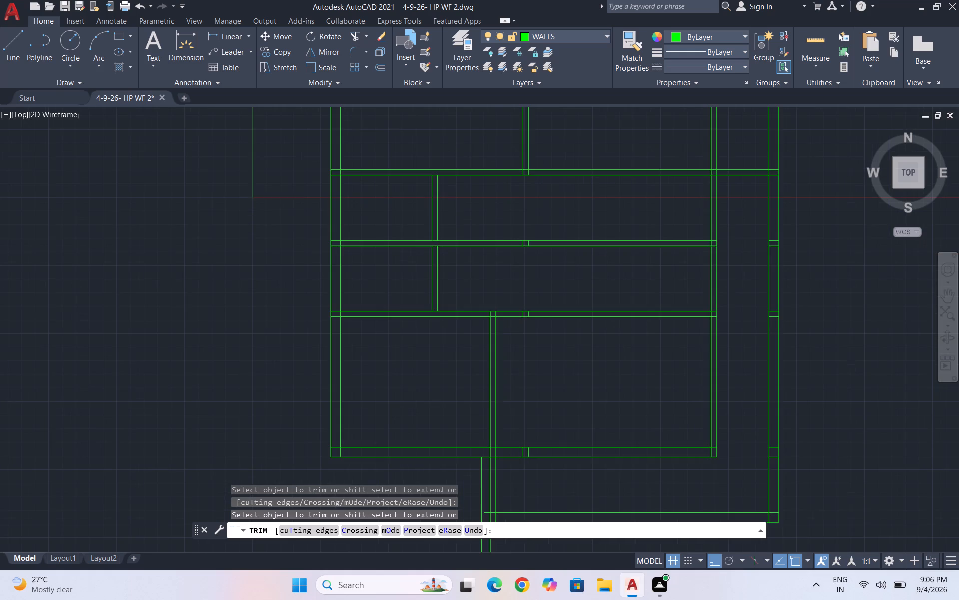
pyautogui.moveTo(588, 301); pyautogui.dragTo(591, 396)
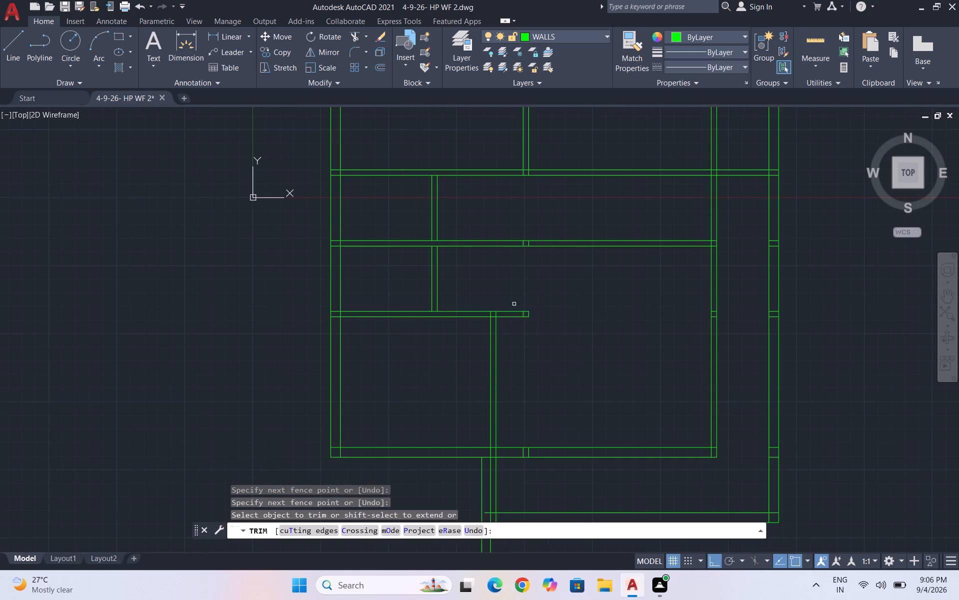
pyautogui.moveTo(513, 303); pyautogui.dragTo(505, 332)
pyautogui.scroll(4, 520, 311)
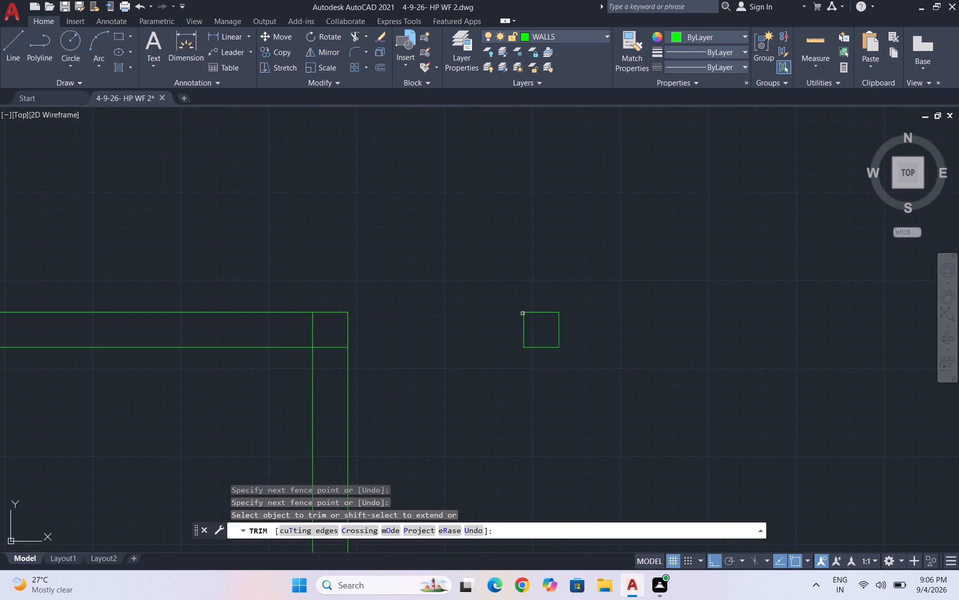
pyautogui.moveTo(509, 333); pyautogui.dragTo(582, 333)
pyautogui.moveTo(533, 292); pyautogui.dragTo(532, 398)
pyautogui.scroll(-4, 534, 331)
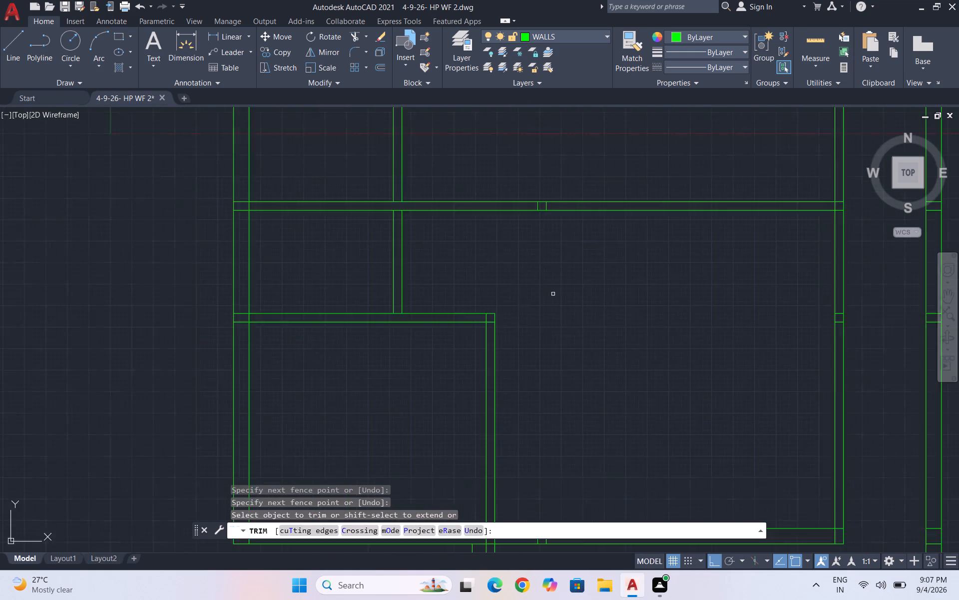
# Trim away the bottom outer wall's inner line segments between the vertical partition and the right wall.
pyautogui.scroll(-3, 553, 294)
pyautogui.scroll(4, 555, 331)
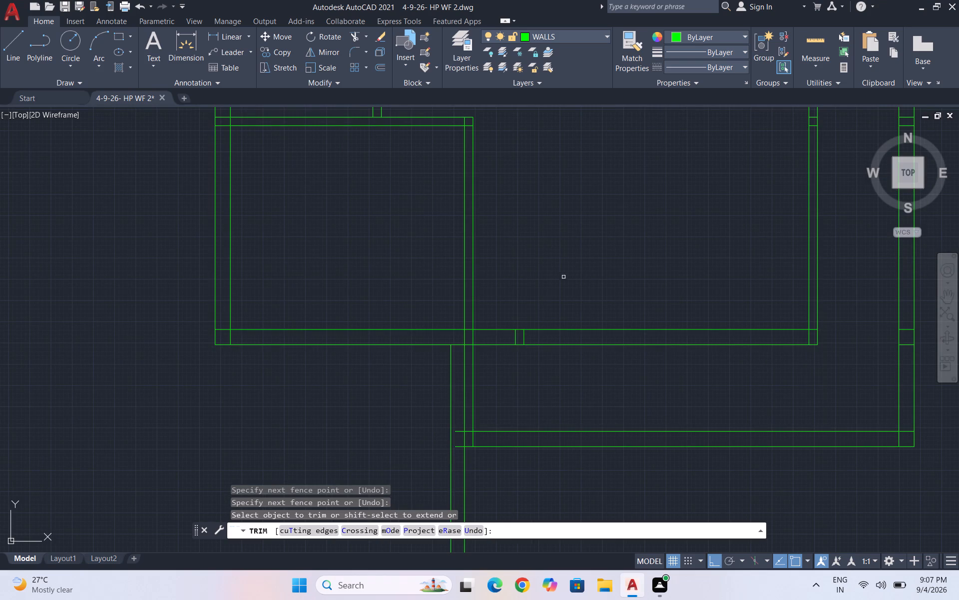
pyautogui.click(572, 328)
pyautogui.click(501, 329)
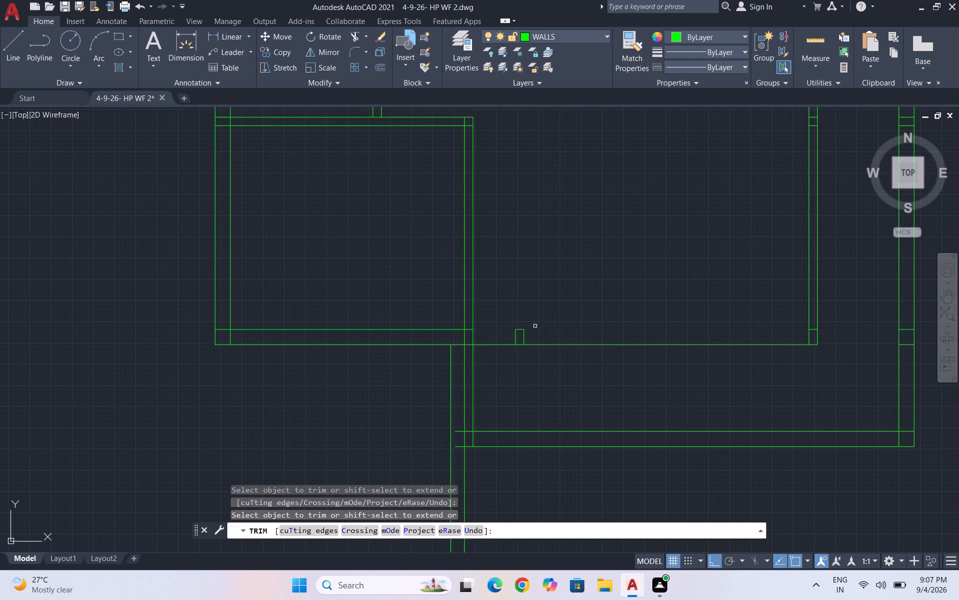
pyautogui.click(520, 330)
pyautogui.press('Escape')
pyautogui.press('Escape')
pyautogui.press('Escape')
pyautogui.press('Escape')
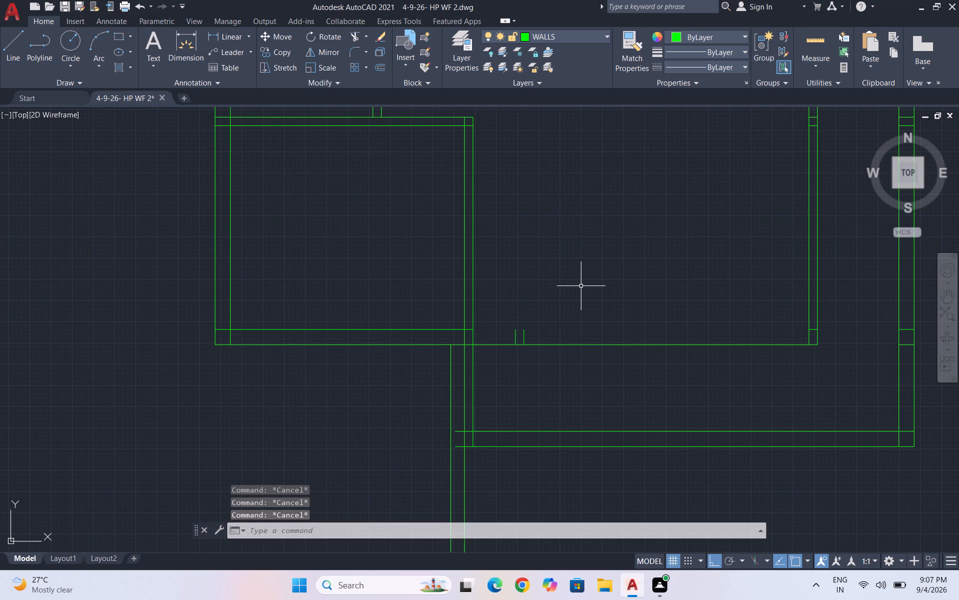
# Draw one continuous inner line for the bottom outer wall from the partition to the right wall's inner face.
pyautogui.press('Escape')
pyautogui.press('l')
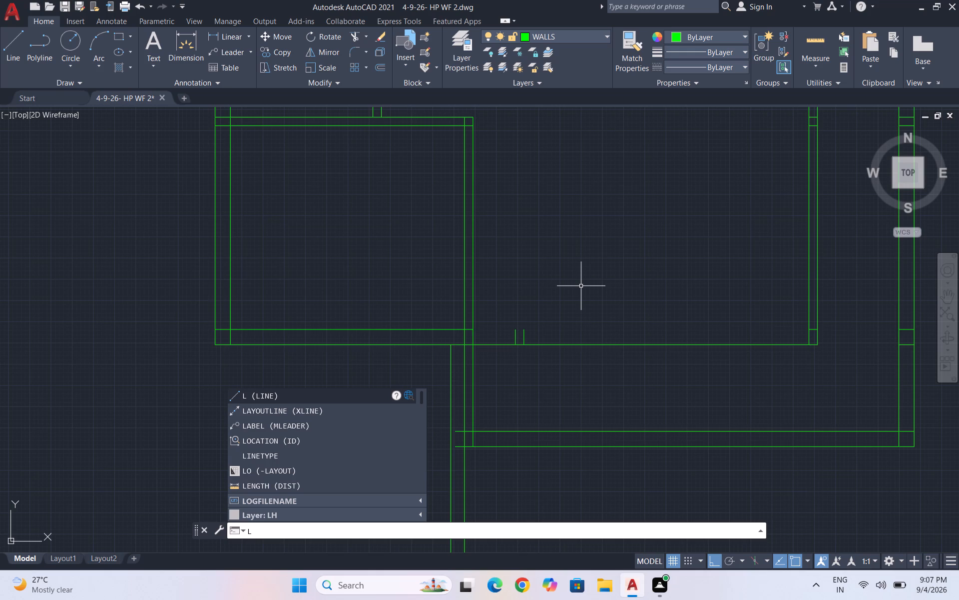
pyautogui.press('Return')
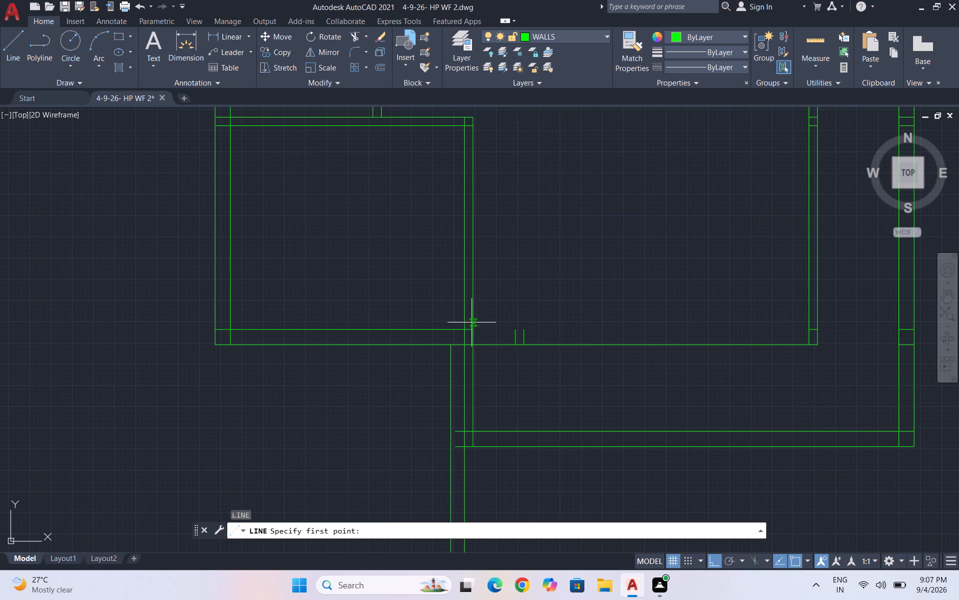
pyautogui.scroll(2, 481, 326)
pyautogui.click(461, 336)
pyautogui.scroll(-3, 422, 329)
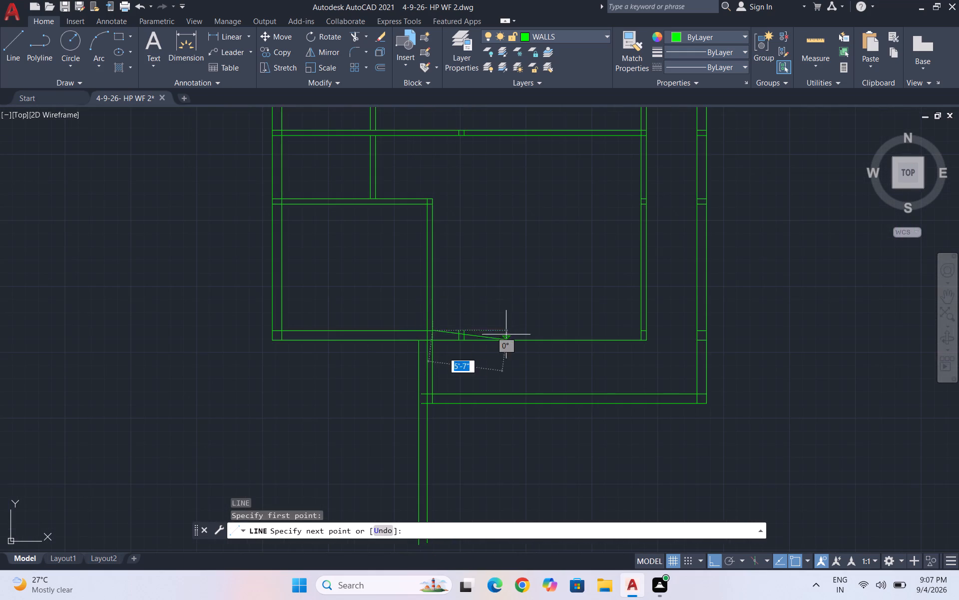
pyautogui.scroll(1, 640, 335)
pyautogui.click(641, 330)
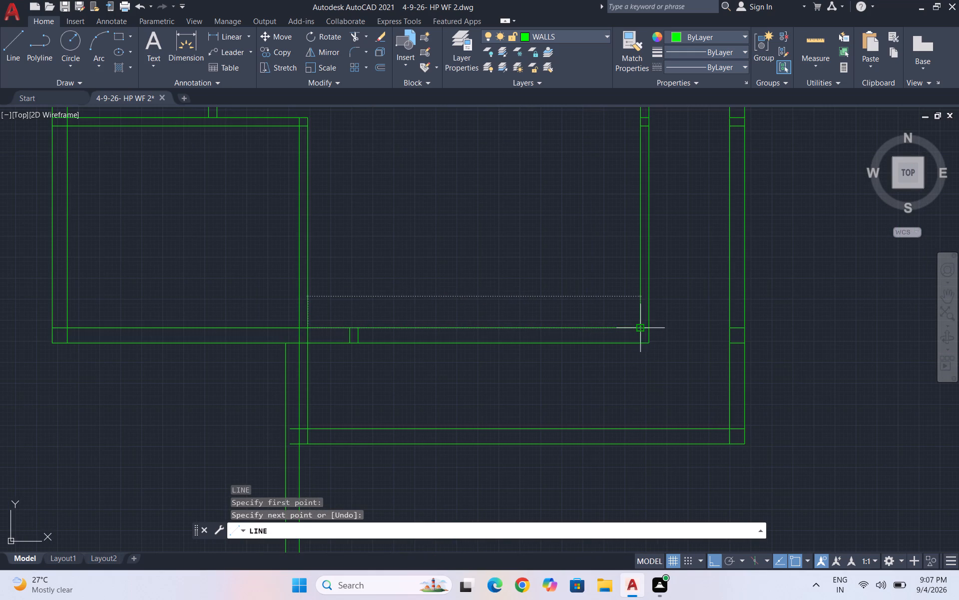
pyautogui.press('Escape')
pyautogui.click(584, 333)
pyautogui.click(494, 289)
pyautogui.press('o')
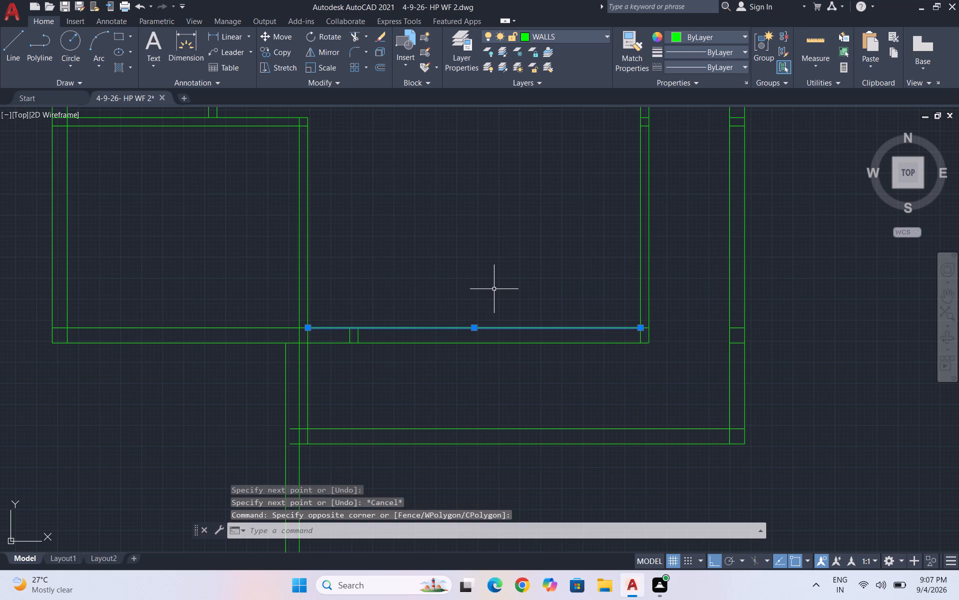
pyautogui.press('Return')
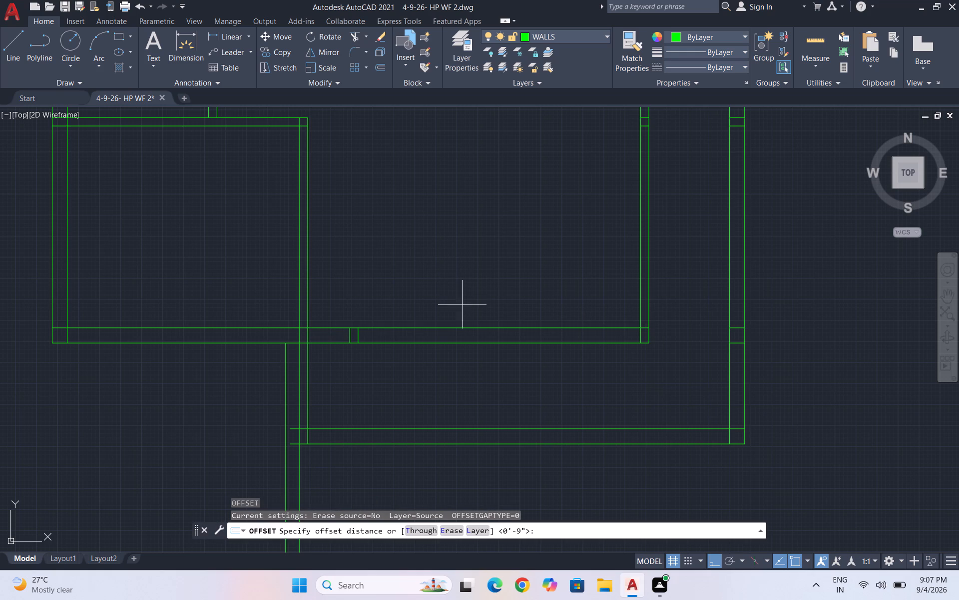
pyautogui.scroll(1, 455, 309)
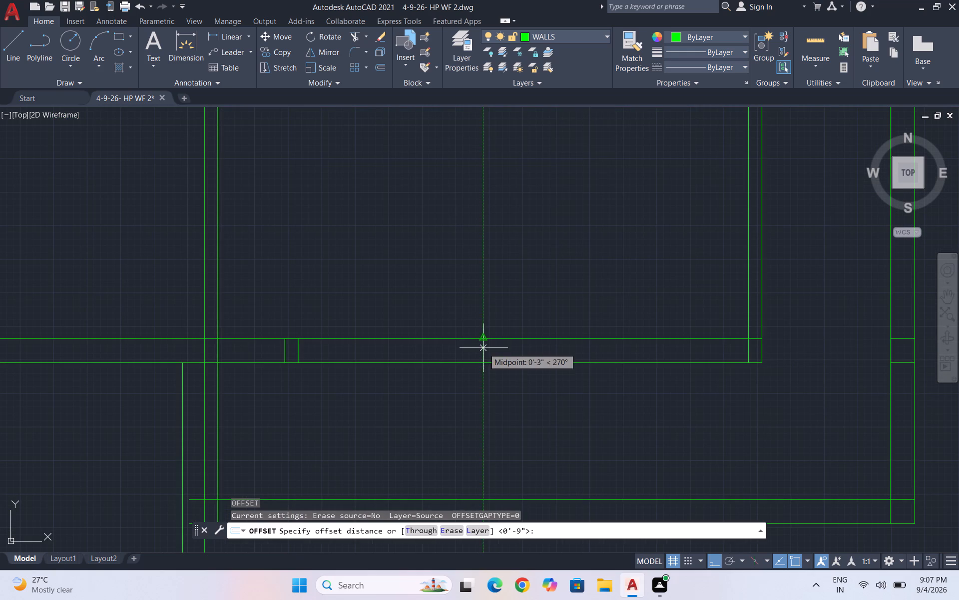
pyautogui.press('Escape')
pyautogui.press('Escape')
# Offset the bottom-right room's new inner wall line 13' upward into the plan.
pyautogui.moveTo(507, 352); pyautogui.dragTo(501, 353)
pyautogui.click(448, 329)
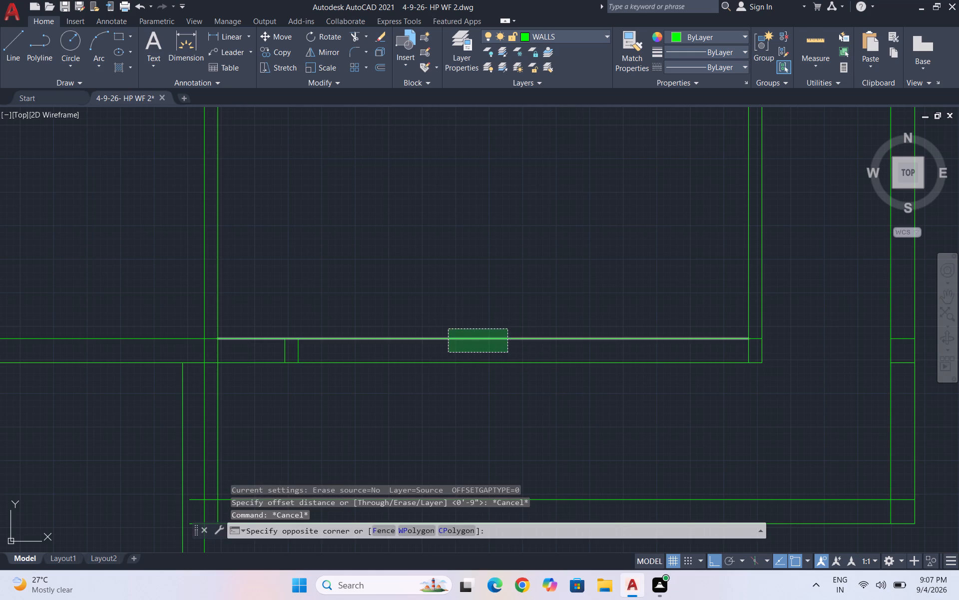
pyautogui.press('o')
pyautogui.press('Return')
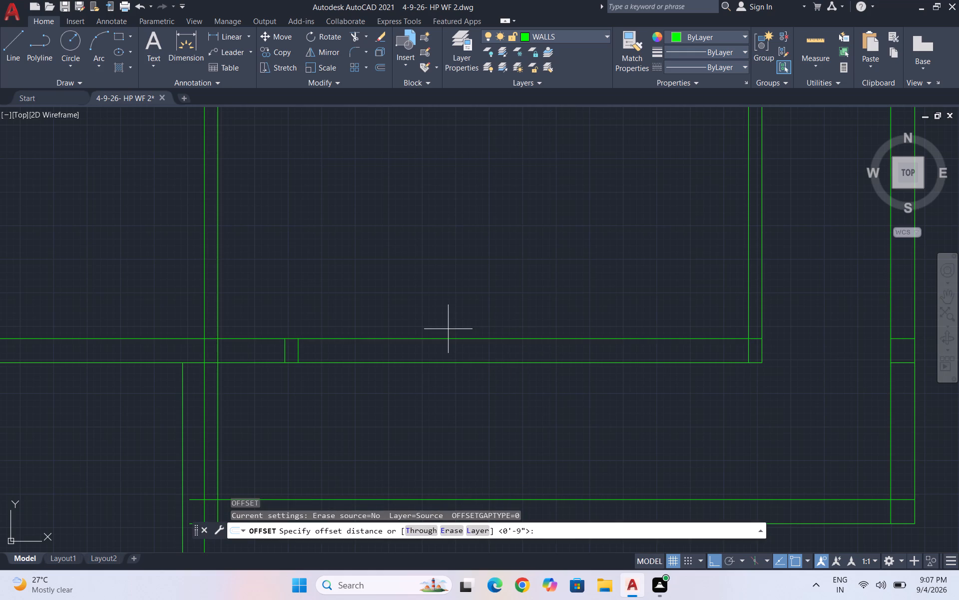
pyautogui.write("13'")
pyautogui.press('Return')
pyautogui.scroll(-4, 451, 332)
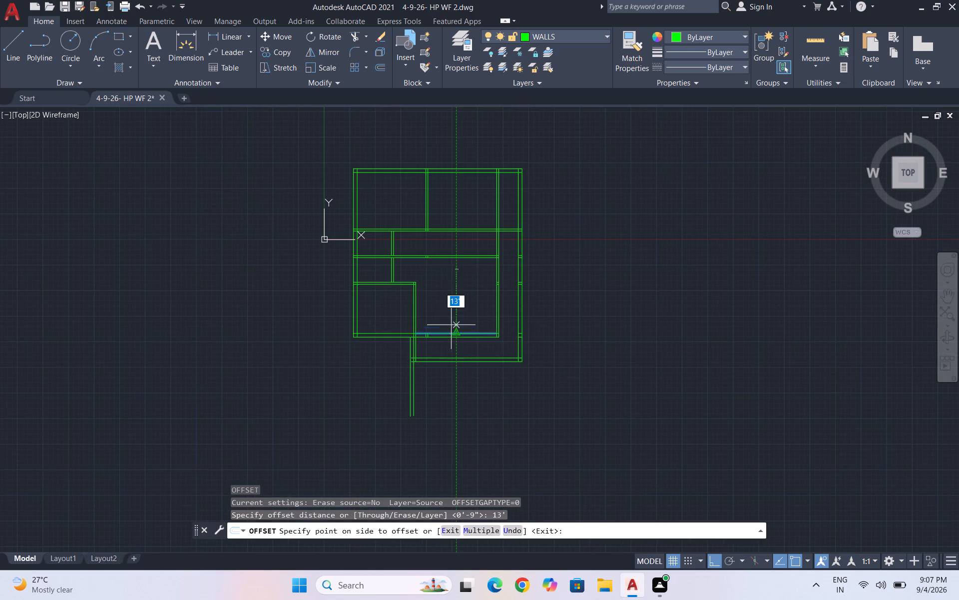
pyautogui.click(454, 307)
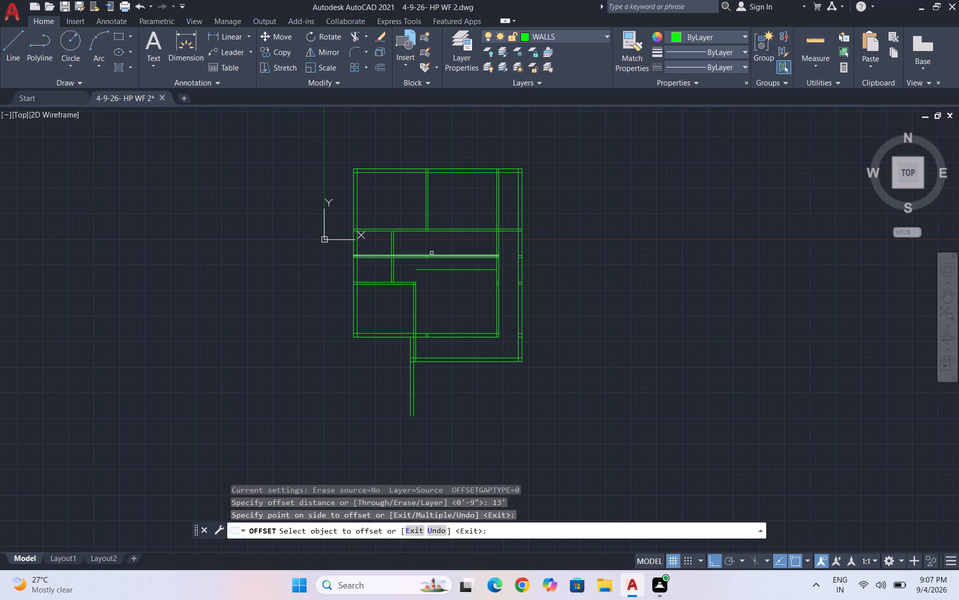
# Offset the new upper wall line of the bottom-right room 4.5" upward to give the wall its thickness.
pyautogui.scroll(2, 432, 252)
pyautogui.click(448, 296)
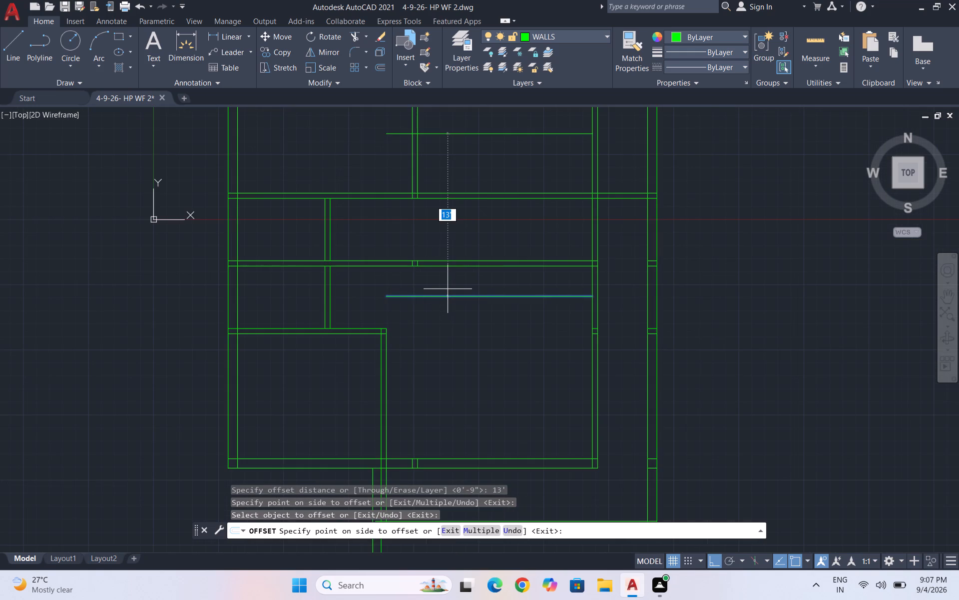
pyautogui.write('4.5')
pyautogui.press('Return')
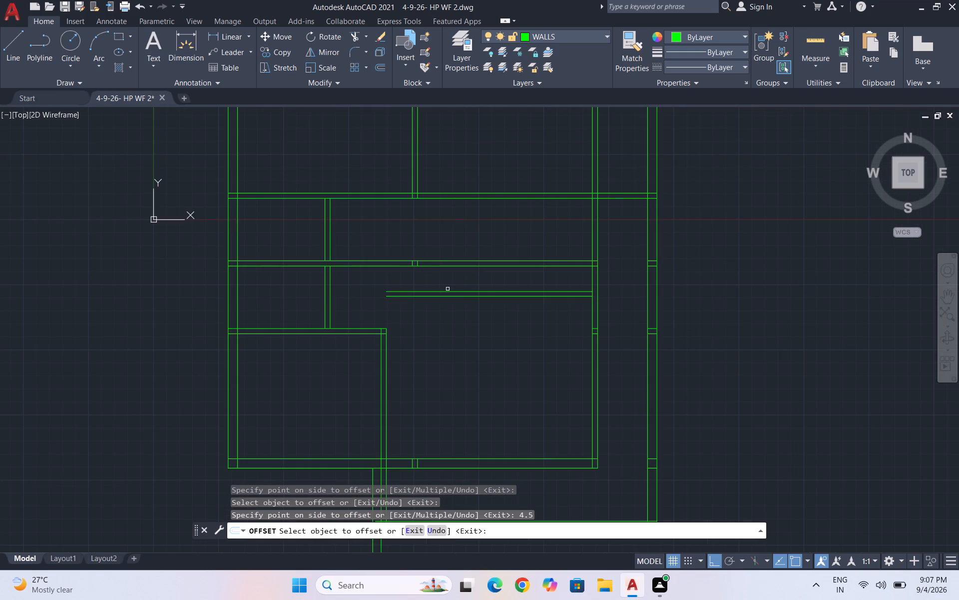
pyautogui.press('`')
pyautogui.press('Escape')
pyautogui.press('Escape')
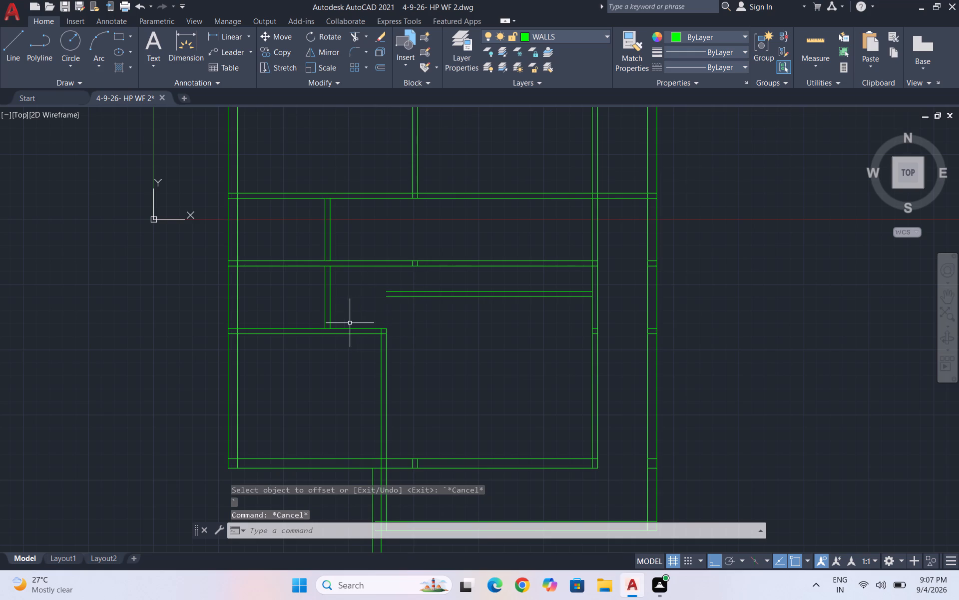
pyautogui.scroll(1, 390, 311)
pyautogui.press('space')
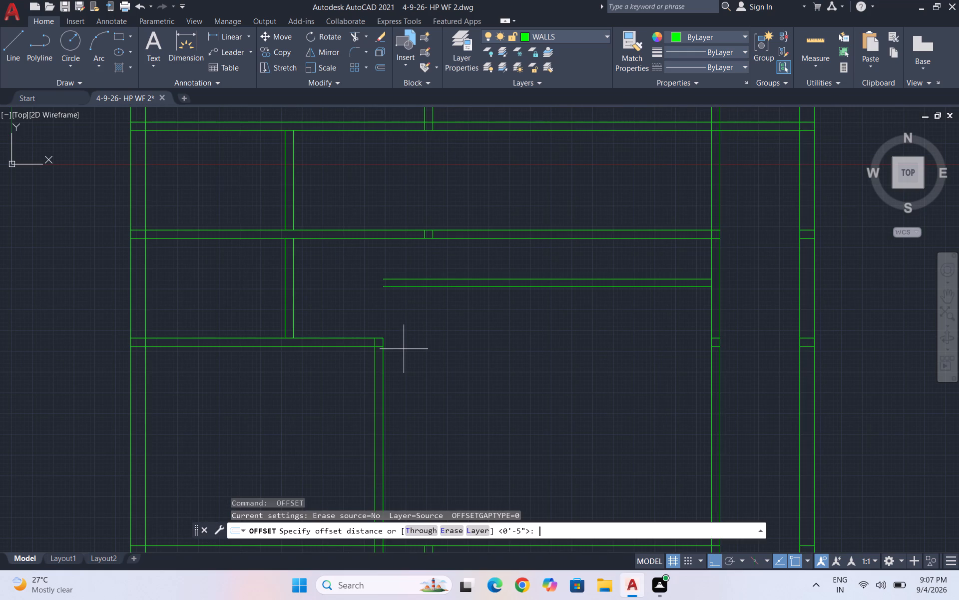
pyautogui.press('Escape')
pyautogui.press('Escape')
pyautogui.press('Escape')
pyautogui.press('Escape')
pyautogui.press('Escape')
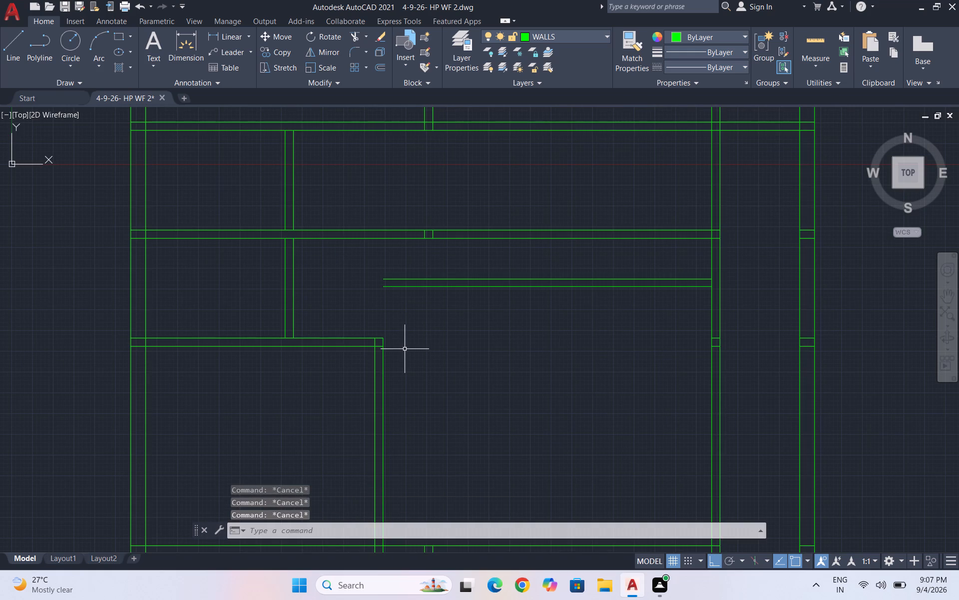
# Draw lines carrying the vertical partition's two faces up to the new upper wall and closing their corner.
pyautogui.press('l')
pyautogui.press('Return')
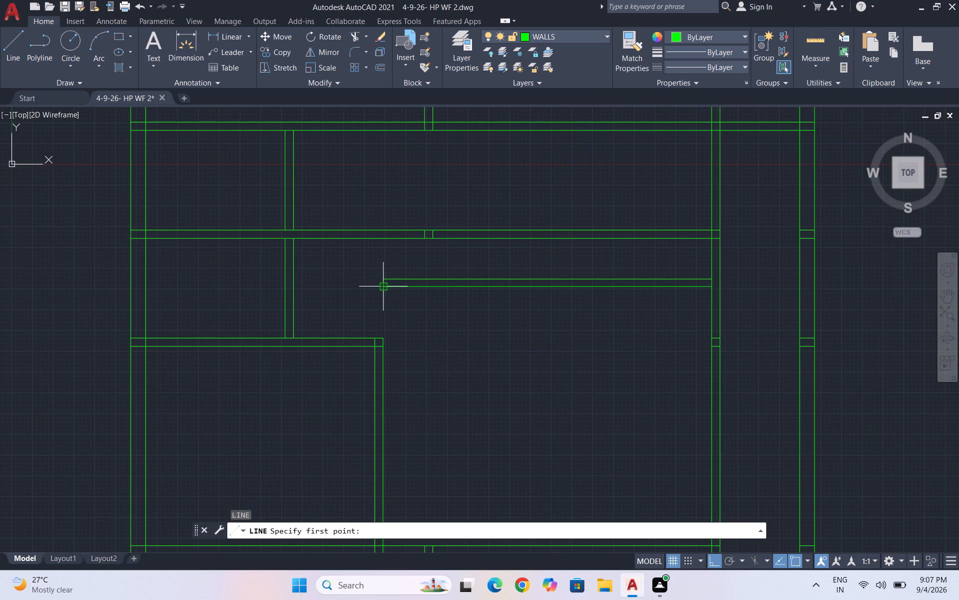
pyautogui.click(387, 290)
pyautogui.click(386, 338)
pyautogui.press('Escape')
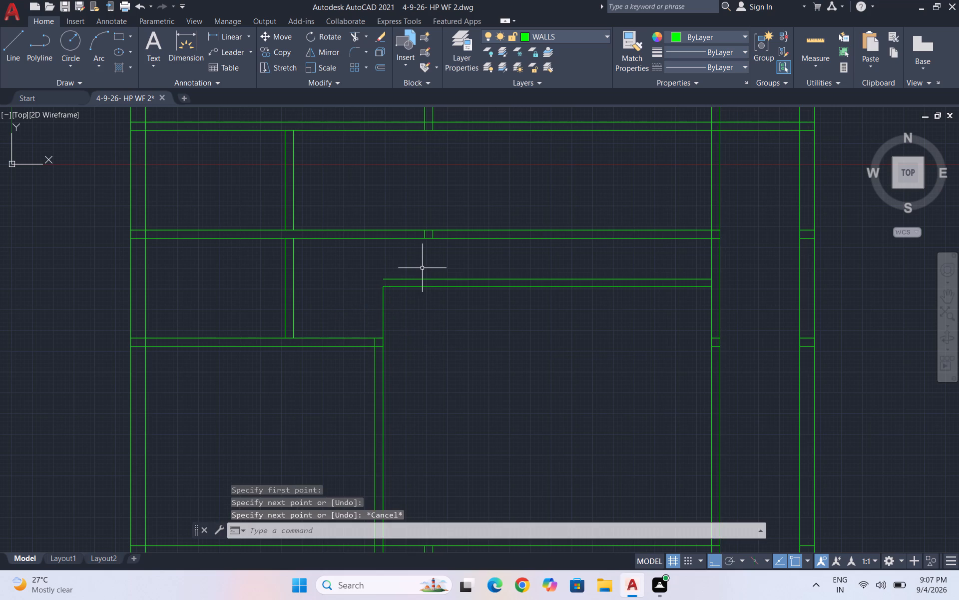
pyautogui.press('space')
pyautogui.scroll(2, 390, 282)
pyautogui.click(348, 420)
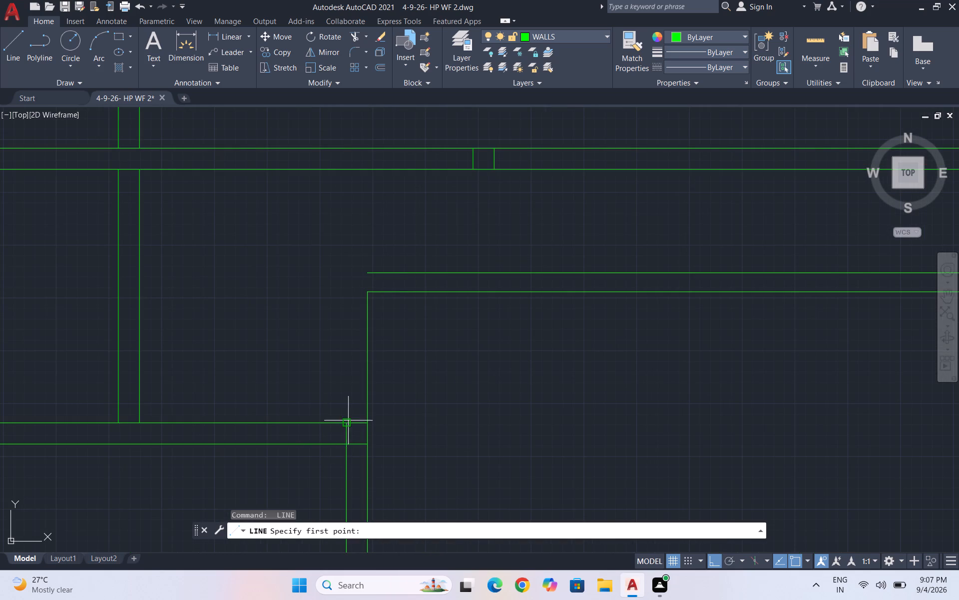
pyautogui.click(347, 274)
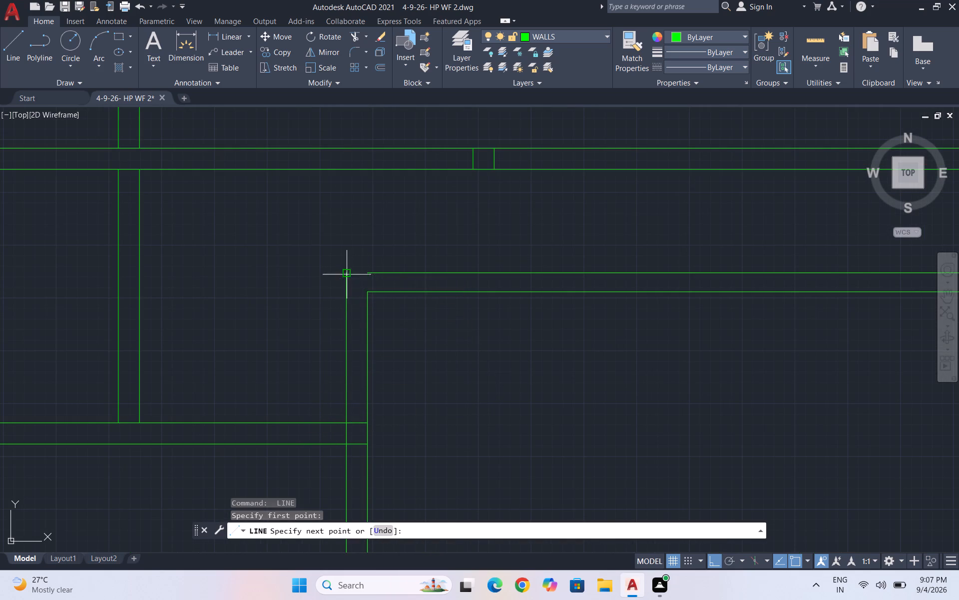
pyautogui.click(366, 276)
pyautogui.press('Escape')
pyautogui.scroll(-5, 357, 279)
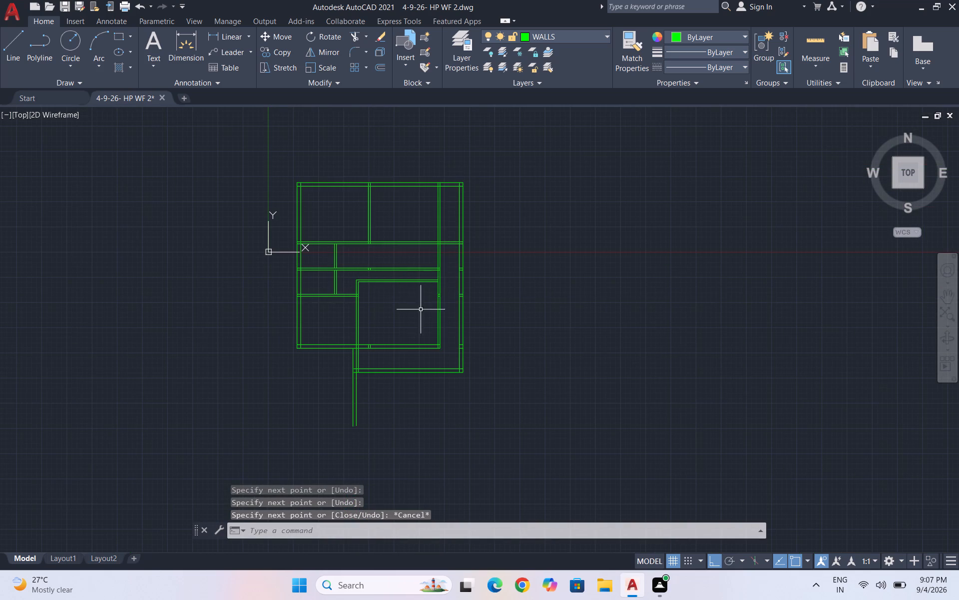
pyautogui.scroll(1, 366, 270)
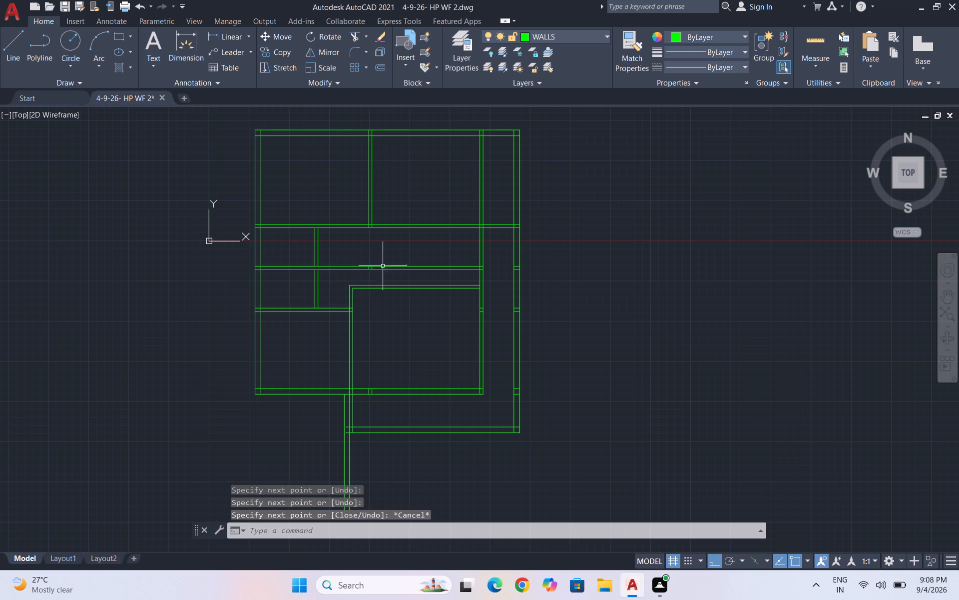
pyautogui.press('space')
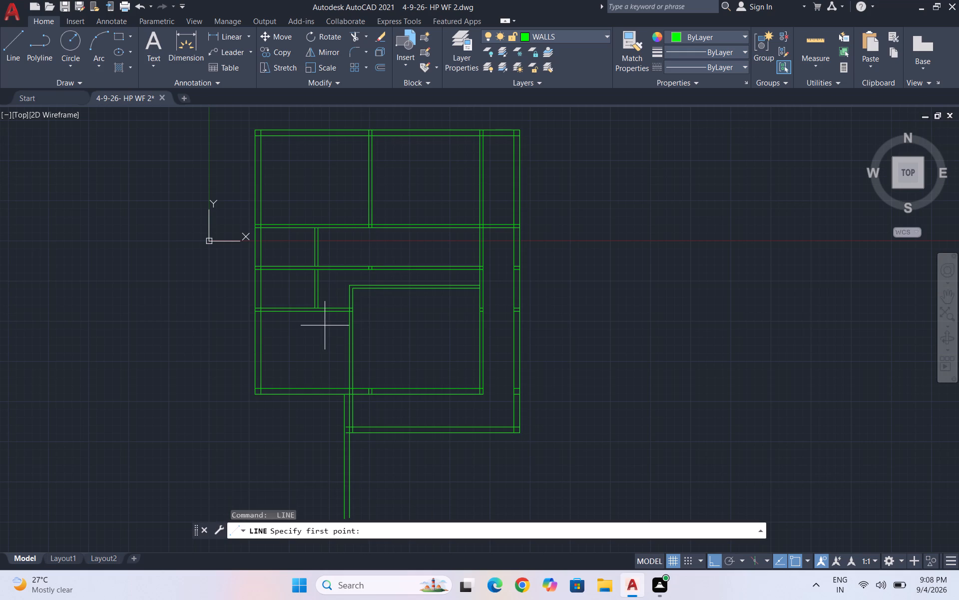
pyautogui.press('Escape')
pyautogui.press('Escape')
# Extend both lines of the short left partition across the middle horizontal wall.
pyautogui.scroll(1, 298, 246)
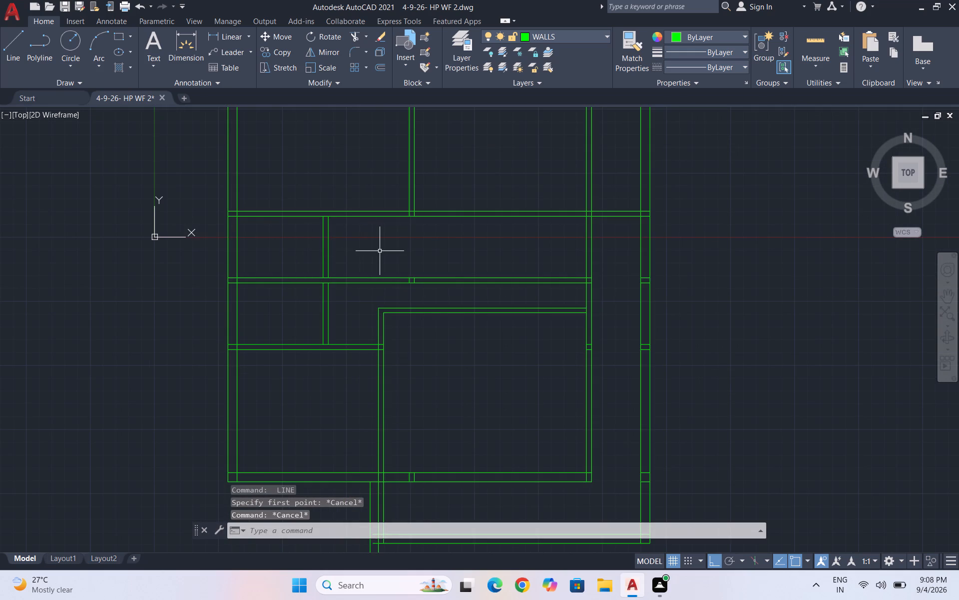
pyautogui.write('EX')
pyautogui.press('Return')
pyautogui.click(328, 255)
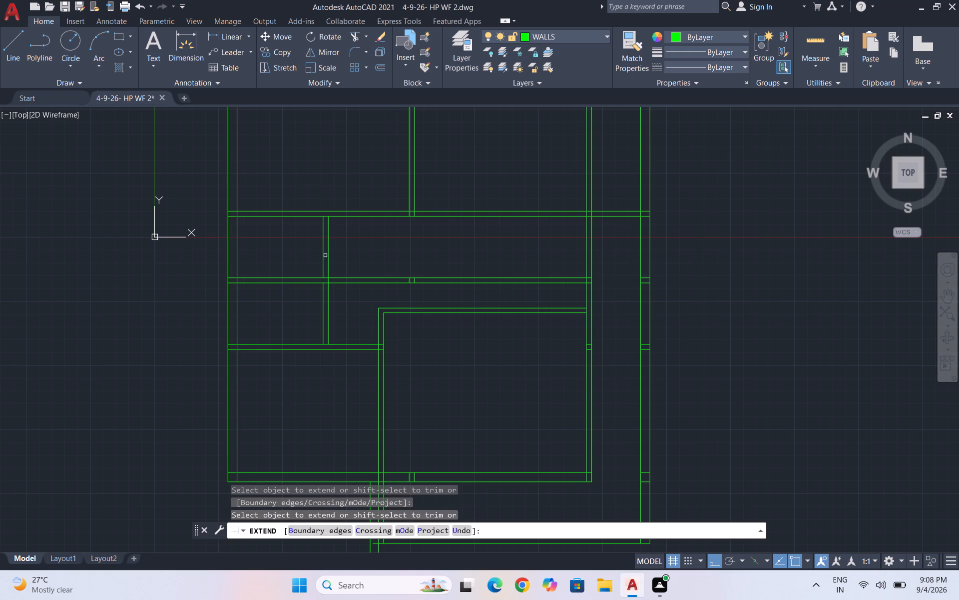
pyautogui.click(325, 255)
# Trim away the middle horizontal wall's lines and leftover stubs between the short left partition and the inner right wall.
pyautogui.keyDown('shift'); pyautogui.click(370, 316); pyautogui.keyUp('shift')
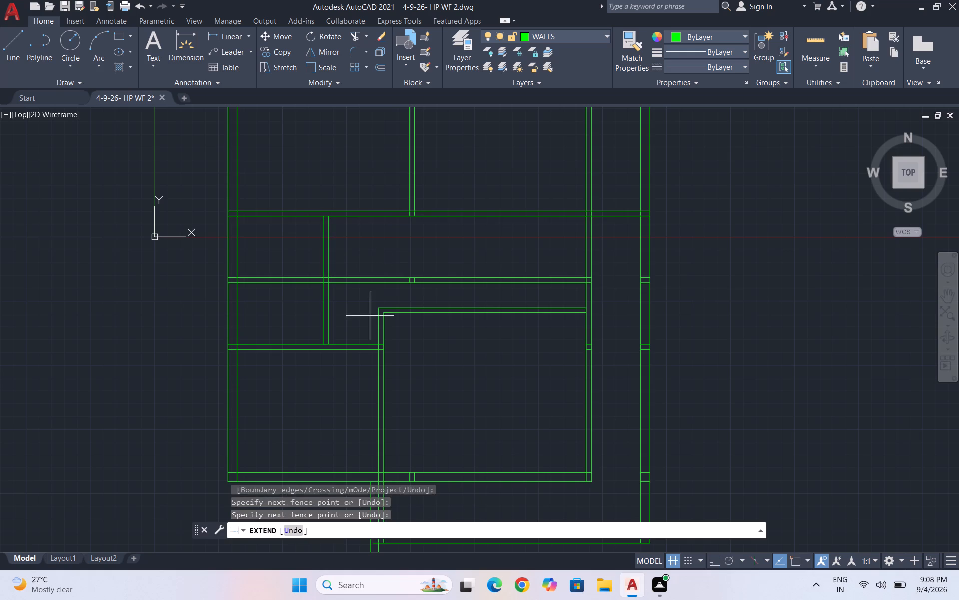
pyautogui.keyDown('shift'); pyautogui.moveTo(367, 306); pyautogui.dragTo(360, 306); pyautogui.keyUp('shift')
pyautogui.keyDown('shift'); pyautogui.moveTo(363, 305); pyautogui.dragTo(355, 246); pyautogui.keyUp('shift')
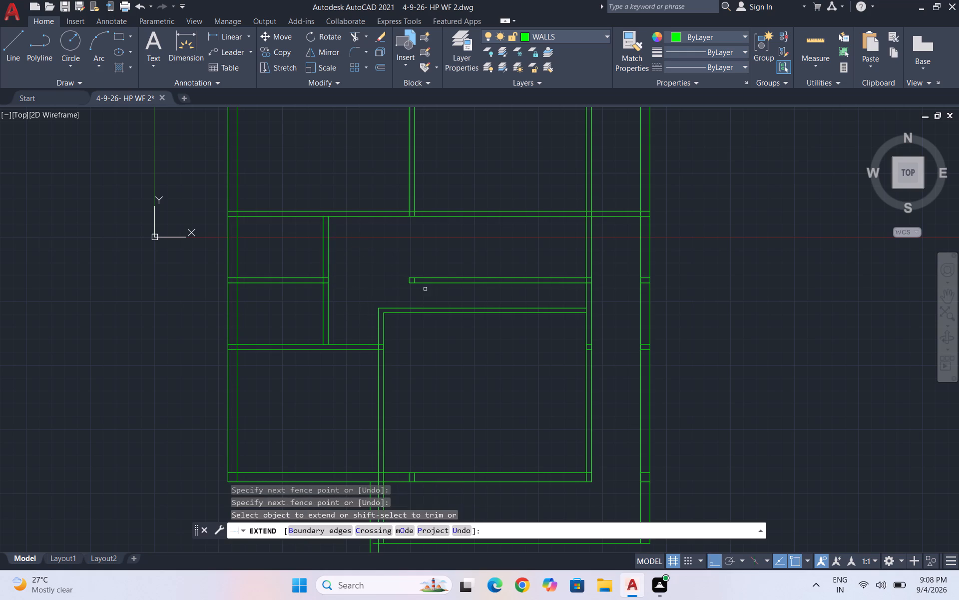
pyautogui.keyDown('shift'); pyautogui.moveTo(437, 292); pyautogui.dragTo(431, 262); pyautogui.keyUp('shift')
pyautogui.keyDown('shift'); pyautogui.click(430, 252); pyautogui.keyUp('shift')
pyautogui.keyDown('shift'); pyautogui.moveTo(403, 277); pyautogui.dragTo(434, 280); pyautogui.keyUp('shift')
pyautogui.keyDown('shift'); pyautogui.moveTo(429, 280); pyautogui.dragTo(404, 286); pyautogui.keyUp('shift')
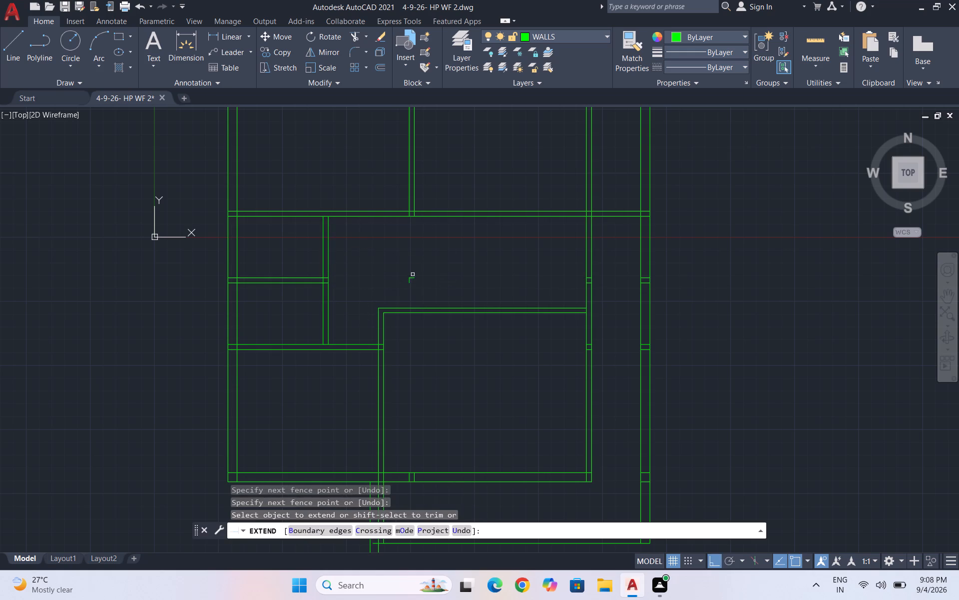
pyautogui.keyDown('shift'); pyautogui.moveTo(413, 274); pyautogui.dragTo(409, 290); pyautogui.keyUp('shift')
pyautogui.keyDown('shift'); pyautogui.moveTo(408, 273); pyautogui.dragTo(447, 278); pyautogui.keyUp('shift')
pyautogui.press('Escape')
pyautogui.press('Escape')
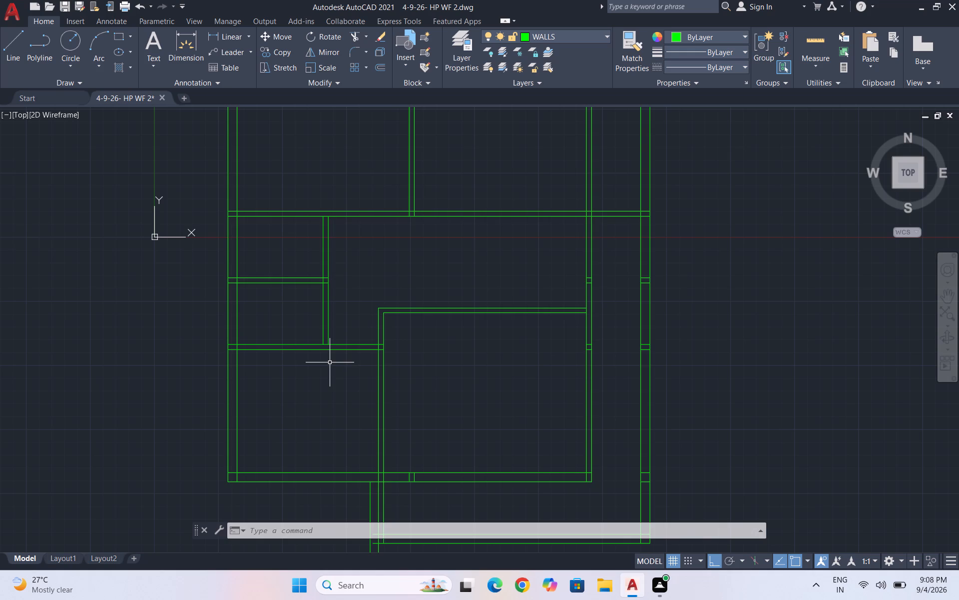
# Trim away both lines of the bottom-right room's new upper wall between the partition and the inner right wall.
pyautogui.scroll(-3, 366, 341)
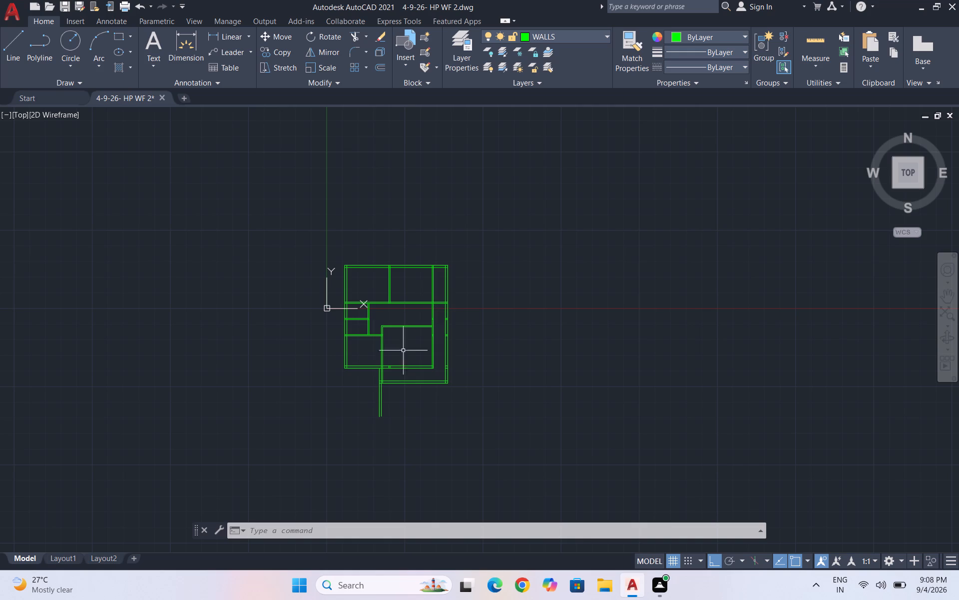
pyautogui.scroll(2, 402, 320)
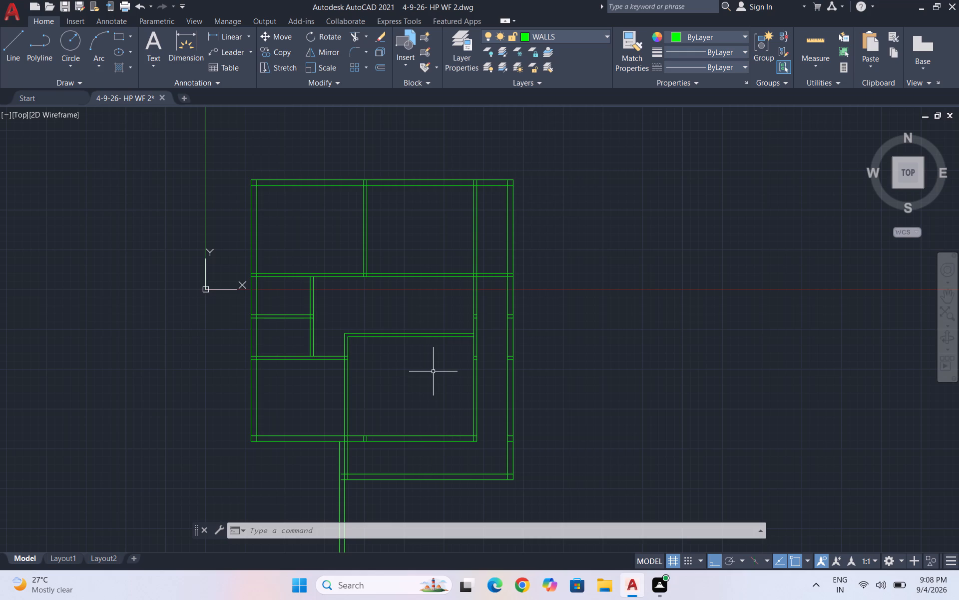
pyautogui.press('Escape')
pyautogui.press('Escape')
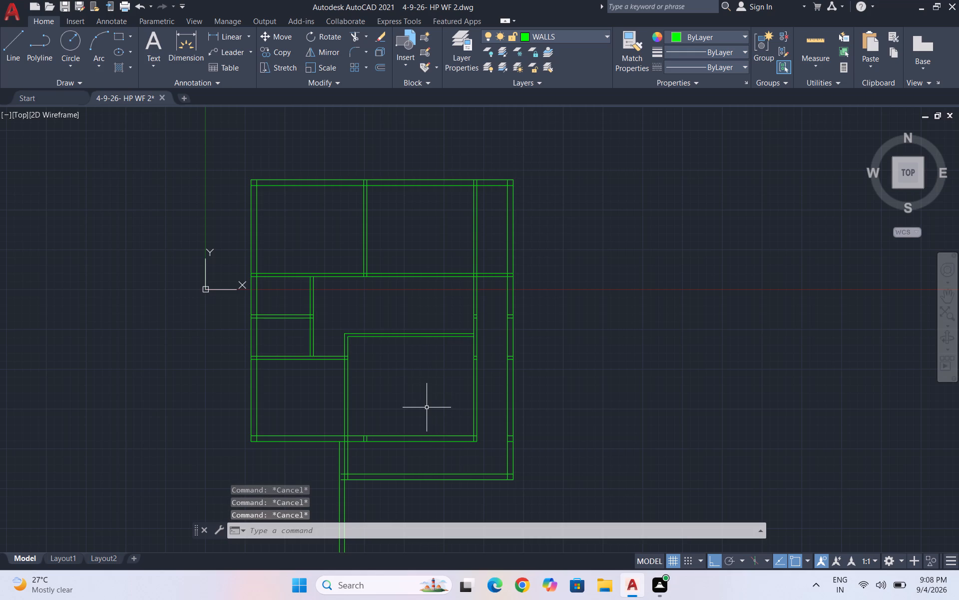
pyautogui.write('TR')
pyautogui.hotkey('shift', 'Return')
pyautogui.press('Return')
pyautogui.moveTo(421, 305); pyautogui.dragTo(432, 387)
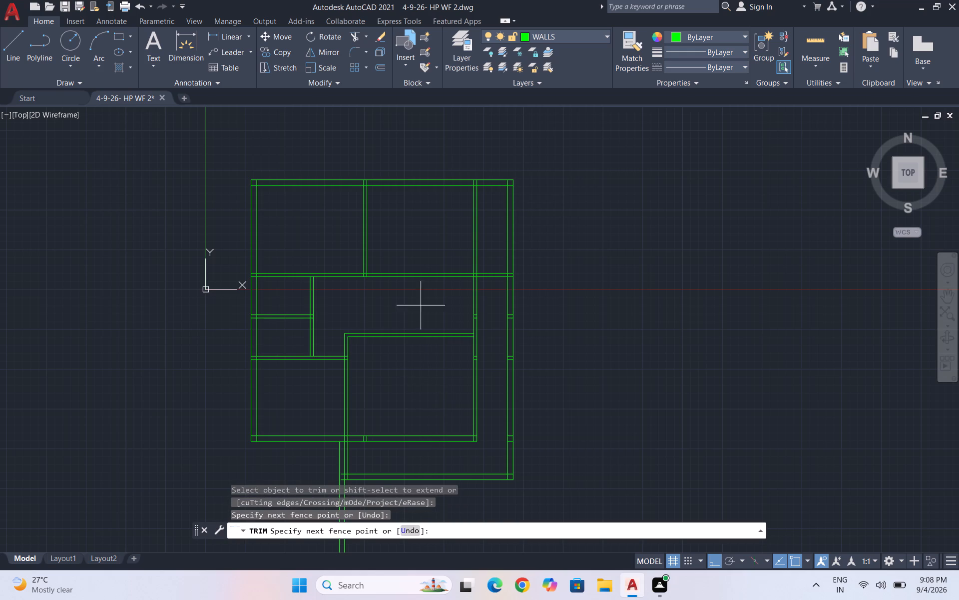
pyautogui.moveTo(432, 387); pyautogui.dragTo(435, 429)
# Trim away the bottom outer wall's lines and leftover stubs between the vertical partition and the inner right wall.
pyautogui.moveTo(422, 454); pyautogui.dragTo(421, 432)
pyautogui.scroll(3, 355, 452)
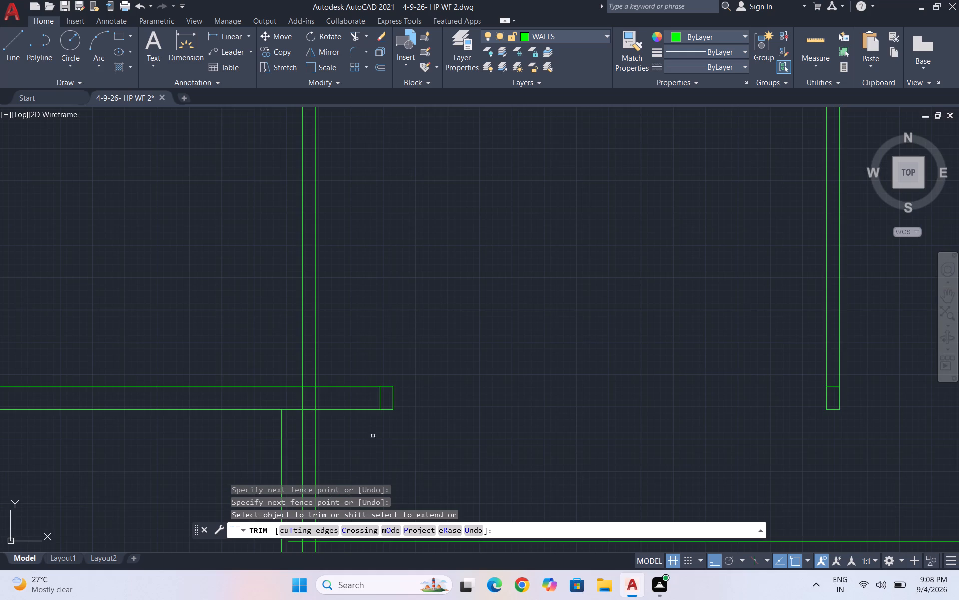
pyautogui.scroll(1, 418, 371)
pyautogui.moveTo(350, 410); pyautogui.dragTo(420, 403)
pyautogui.moveTo(366, 374); pyautogui.dragTo(357, 464)
pyautogui.scroll(-5, 380, 357)
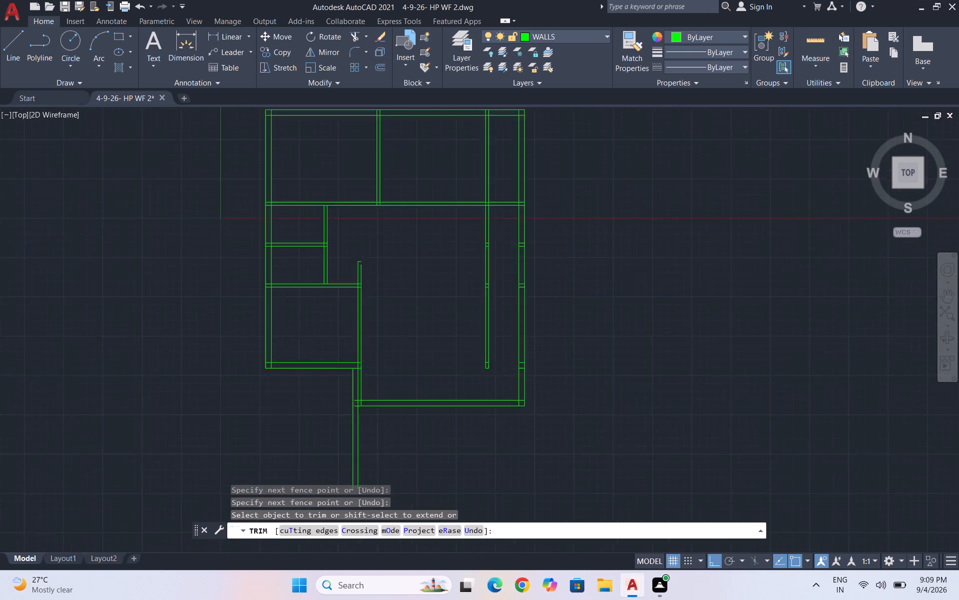
pyautogui.press('Escape')
pyautogui.press('Escape')
pyautogui.press('Escape')
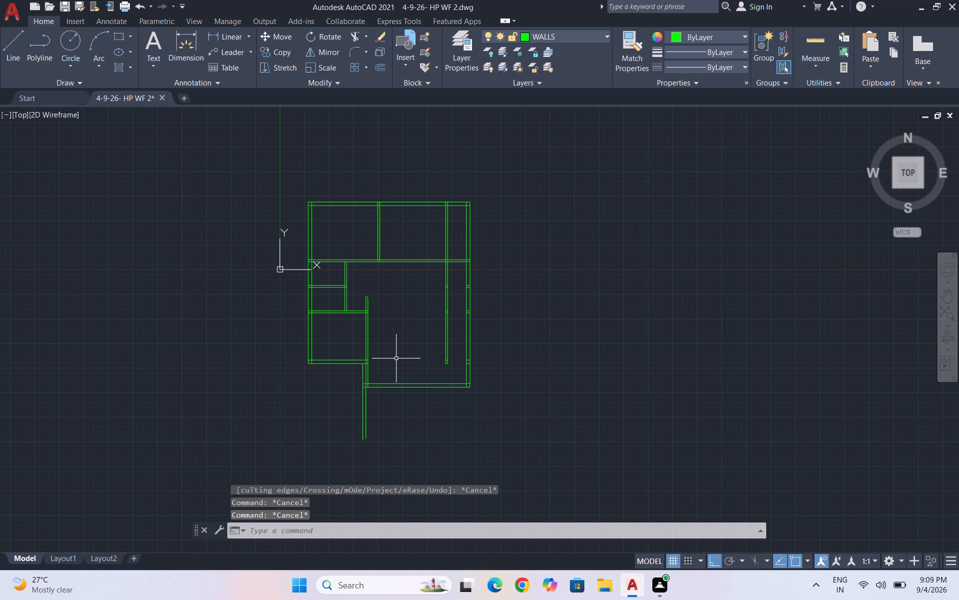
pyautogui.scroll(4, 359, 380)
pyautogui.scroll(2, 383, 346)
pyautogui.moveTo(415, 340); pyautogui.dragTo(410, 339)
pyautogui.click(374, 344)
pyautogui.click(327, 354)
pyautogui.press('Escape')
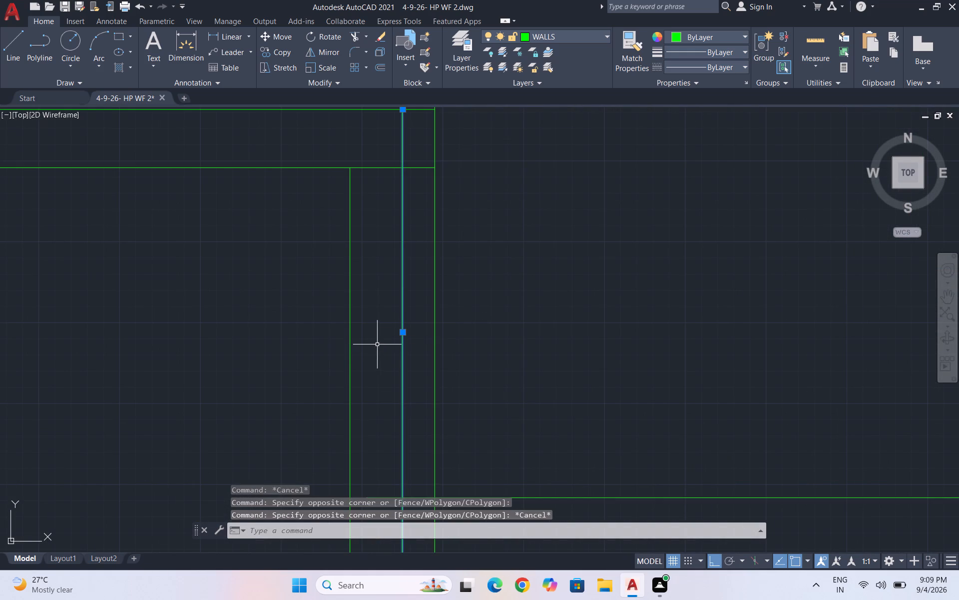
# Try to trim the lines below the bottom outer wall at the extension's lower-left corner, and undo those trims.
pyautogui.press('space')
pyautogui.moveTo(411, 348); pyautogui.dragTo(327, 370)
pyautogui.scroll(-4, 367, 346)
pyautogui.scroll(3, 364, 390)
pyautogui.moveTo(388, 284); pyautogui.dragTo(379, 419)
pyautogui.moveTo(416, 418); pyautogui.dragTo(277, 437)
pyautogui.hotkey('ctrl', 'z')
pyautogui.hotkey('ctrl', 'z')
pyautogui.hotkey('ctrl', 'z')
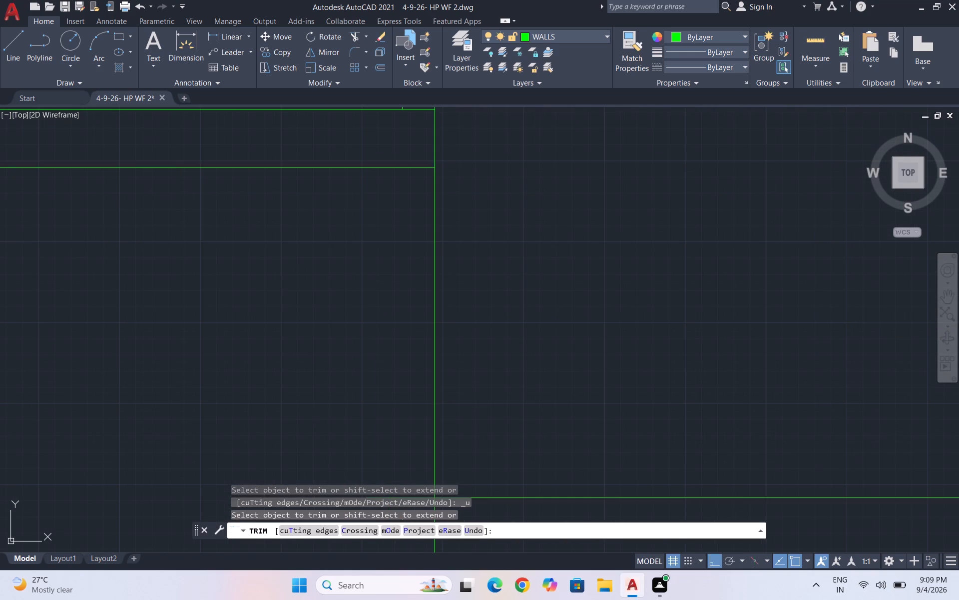
# Trim away the two vertical lines running down past the extension's lower-left corner, keeping the partition's inner face line.
pyautogui.scroll(-2, 397, 363)
pyautogui.click(405, 421)
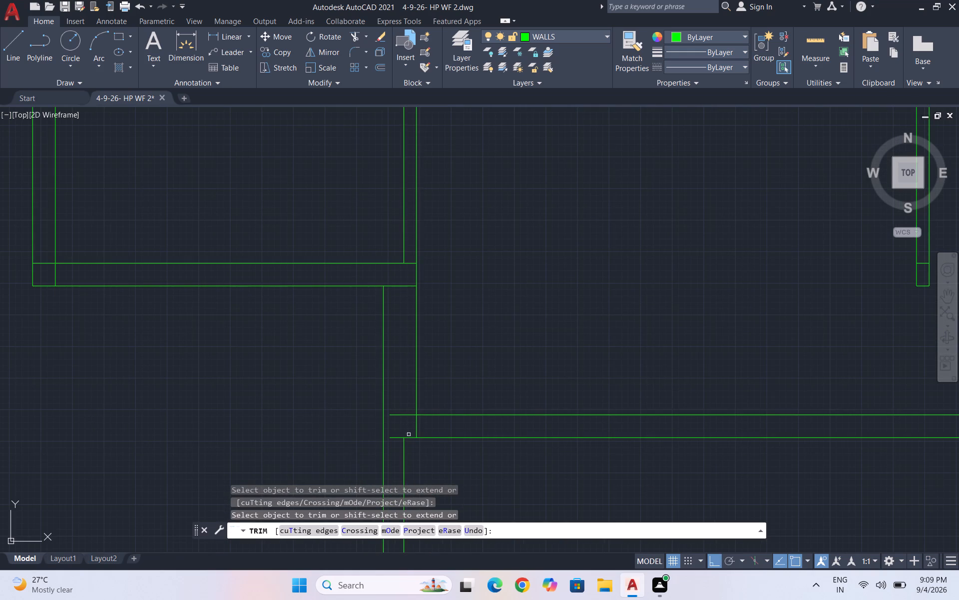
pyautogui.click(398, 449)
pyautogui.click(416, 447)
pyautogui.moveTo(400, 411); pyautogui.dragTo(400, 455)
pyautogui.hotkey('ctrl', 'z')
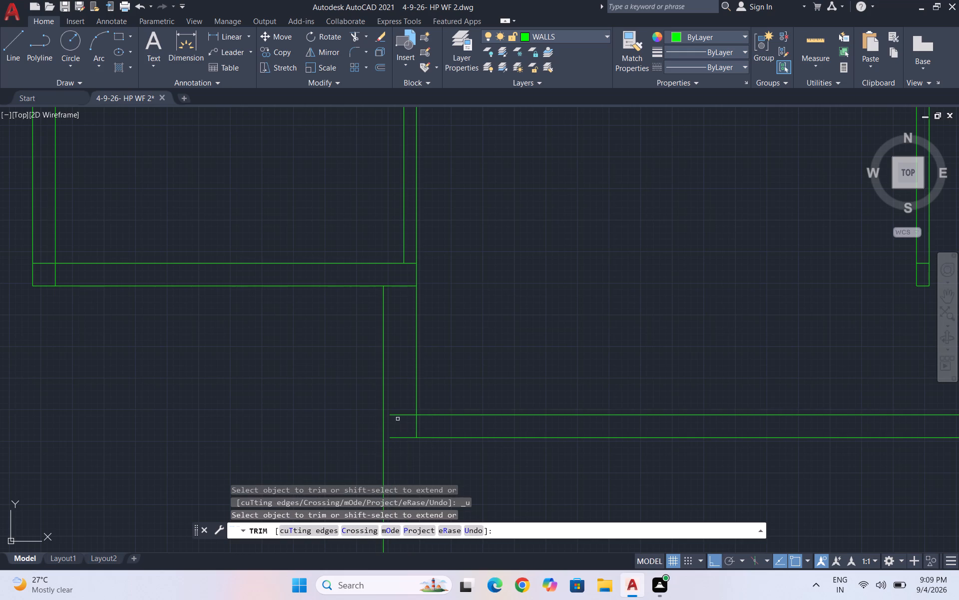
pyautogui.scroll(2, 404, 430)
pyautogui.scroll(5, 434, 456)
pyautogui.scroll(-5, 422, 427)
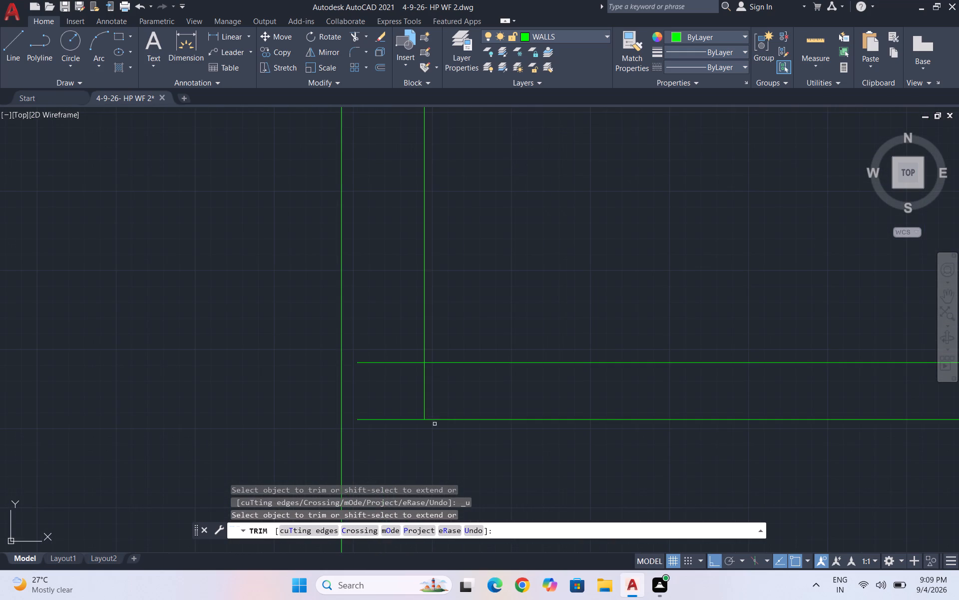
pyautogui.moveTo(348, 401); pyautogui.dragTo(290, 412)
pyautogui.scroll(-4, 300, 408)
pyautogui.press('Escape')
pyautogui.press('Escape')
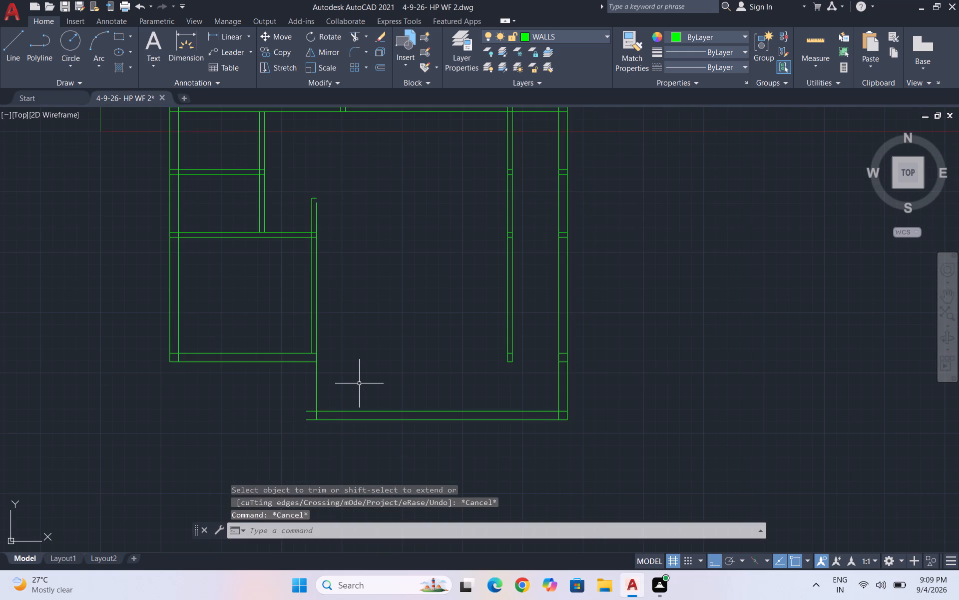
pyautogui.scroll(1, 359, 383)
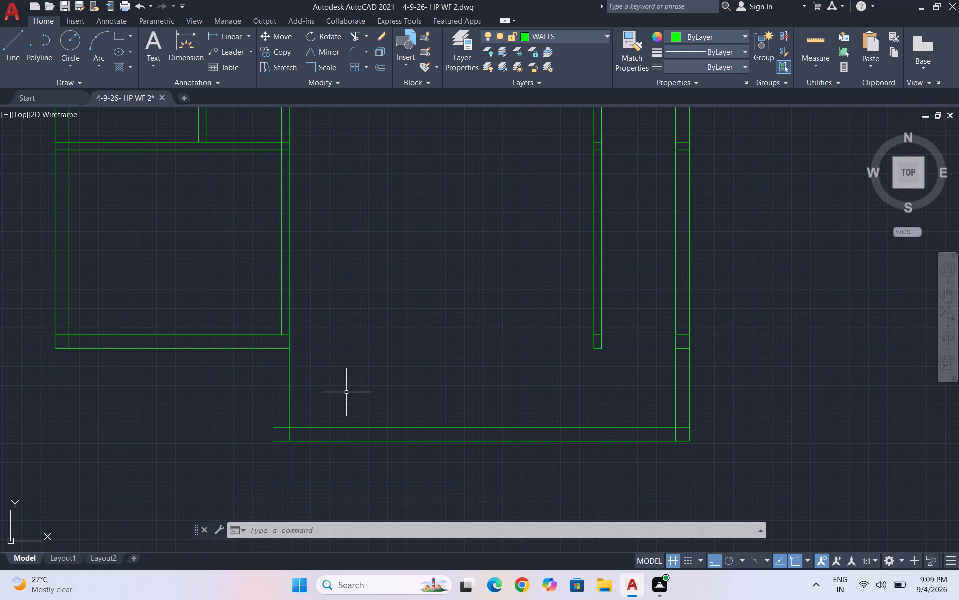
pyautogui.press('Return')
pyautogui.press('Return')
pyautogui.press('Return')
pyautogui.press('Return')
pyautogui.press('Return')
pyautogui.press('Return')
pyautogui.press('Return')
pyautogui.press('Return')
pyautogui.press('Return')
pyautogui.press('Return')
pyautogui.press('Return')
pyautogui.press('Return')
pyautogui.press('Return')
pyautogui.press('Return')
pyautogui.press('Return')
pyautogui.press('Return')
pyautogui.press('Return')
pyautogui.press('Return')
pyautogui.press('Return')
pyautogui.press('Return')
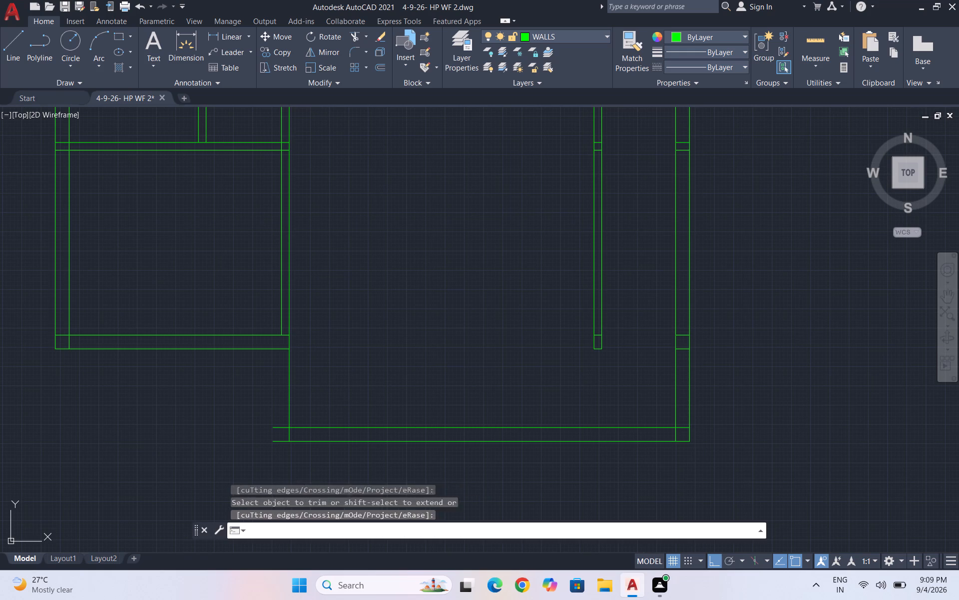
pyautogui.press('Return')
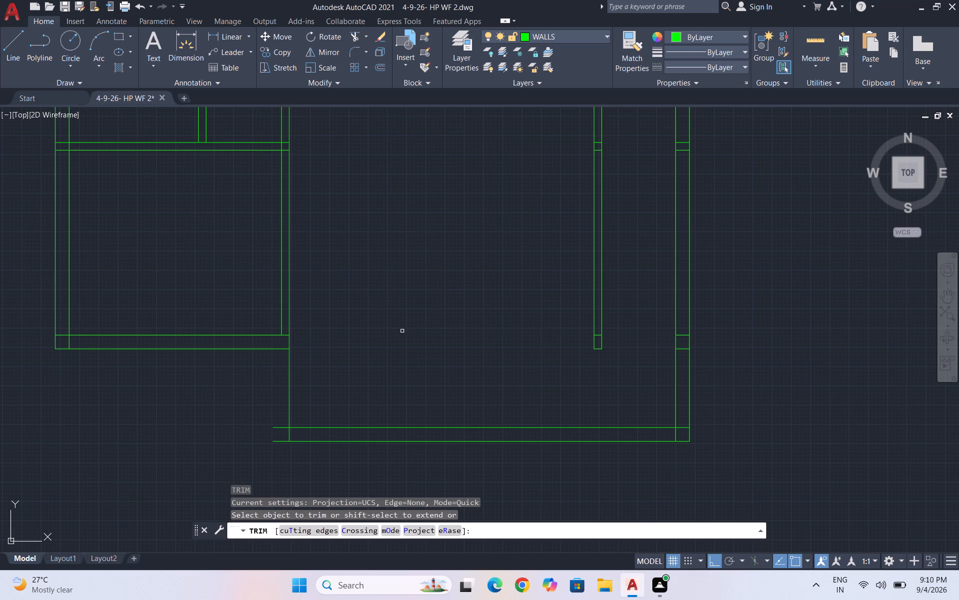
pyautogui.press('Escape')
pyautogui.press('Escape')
# Draw a 16'2" vertical line downward from the bottom-left room's lower outer wall line, near that wall's right end.
pyautogui.press('l')
pyautogui.press('Return')
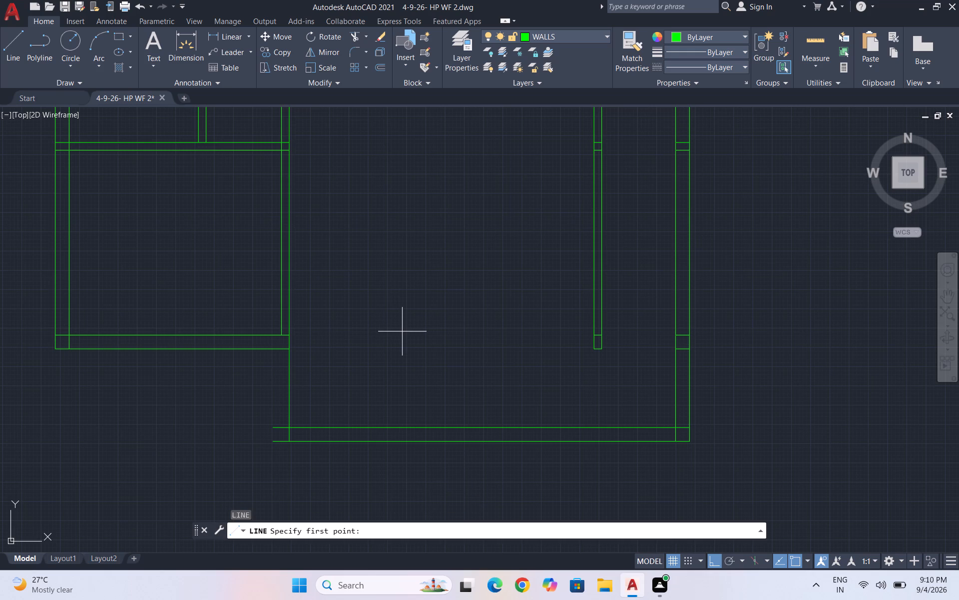
pyautogui.press('l')
pyautogui.press('Return')
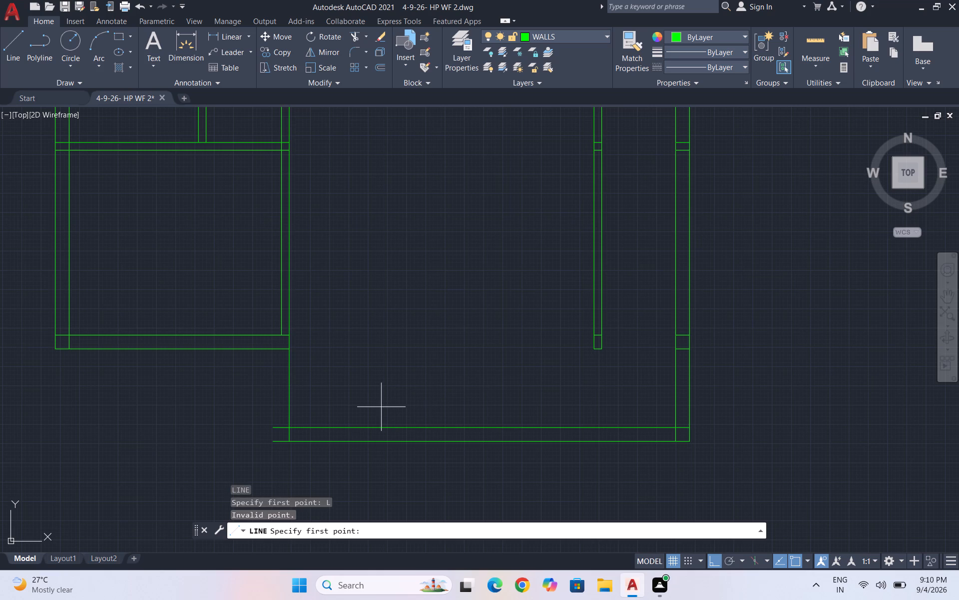
pyautogui.scroll(-2, 278, 330)
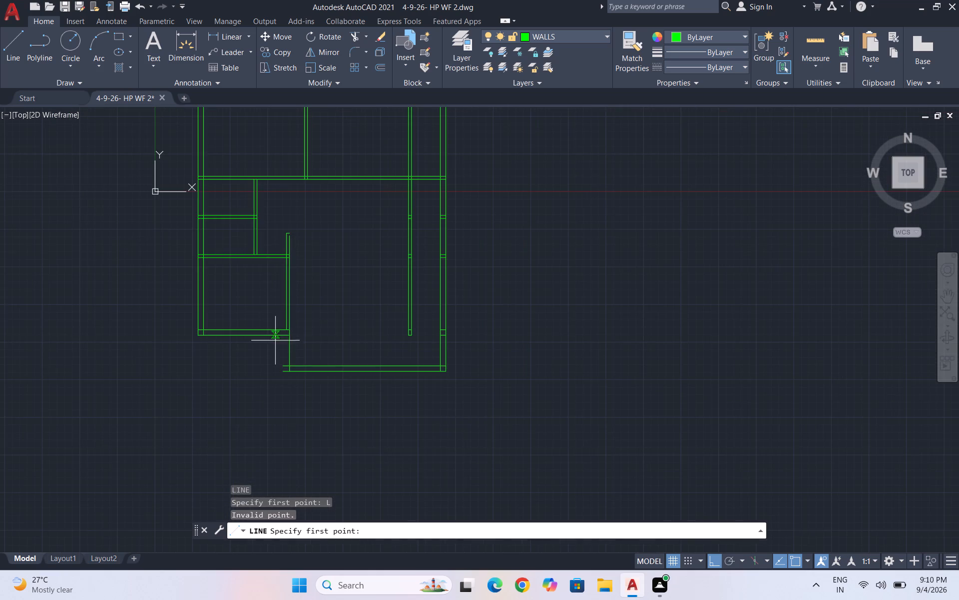
pyautogui.scroll(2, 273, 341)
pyautogui.click(276, 327)
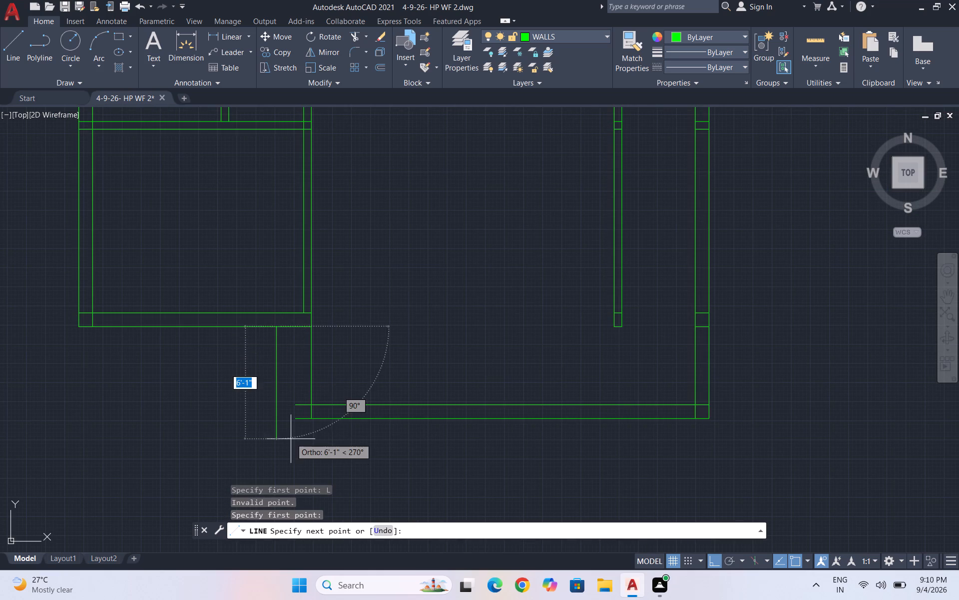
pyautogui.write('16\'2"')
pyautogui.press('Return')
pyautogui.press('Return')
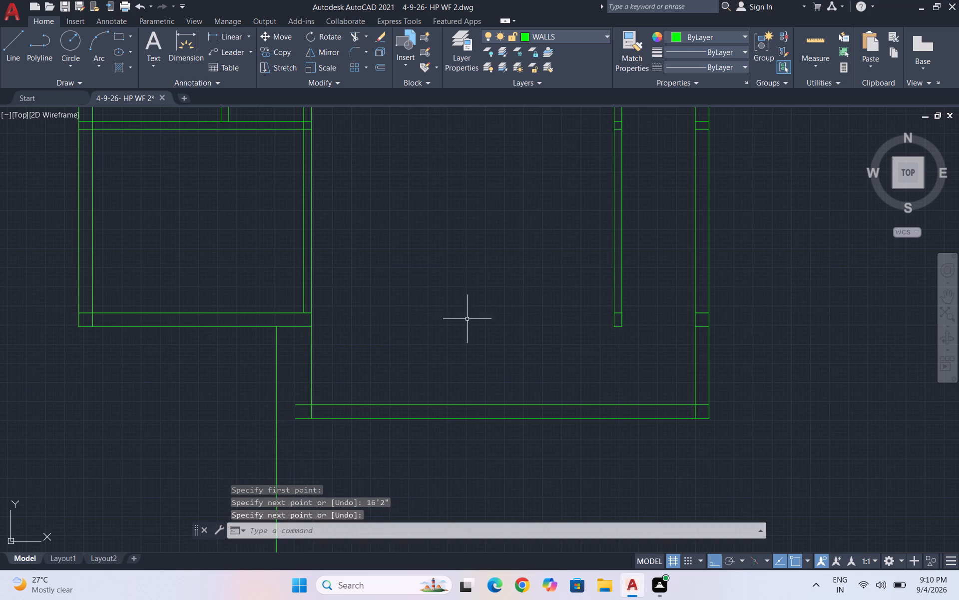
# Draw a 5' vertical line down from the bottom-left room's lower wall, in line with the partition's left face.
pyautogui.scroll(-3, 494, 204)
pyautogui.scroll(3, 474, 214)
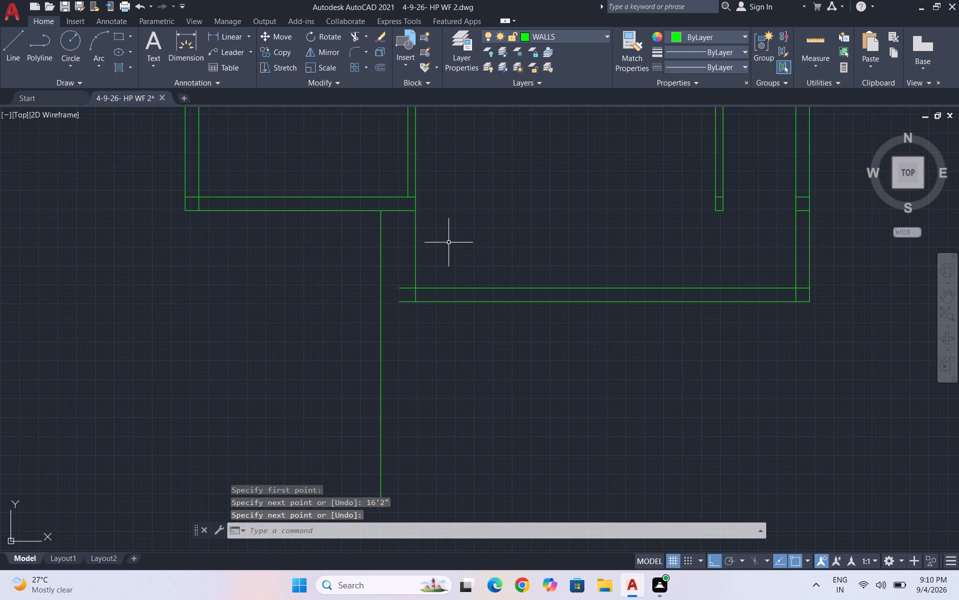
pyautogui.scroll(-3, 447, 257)
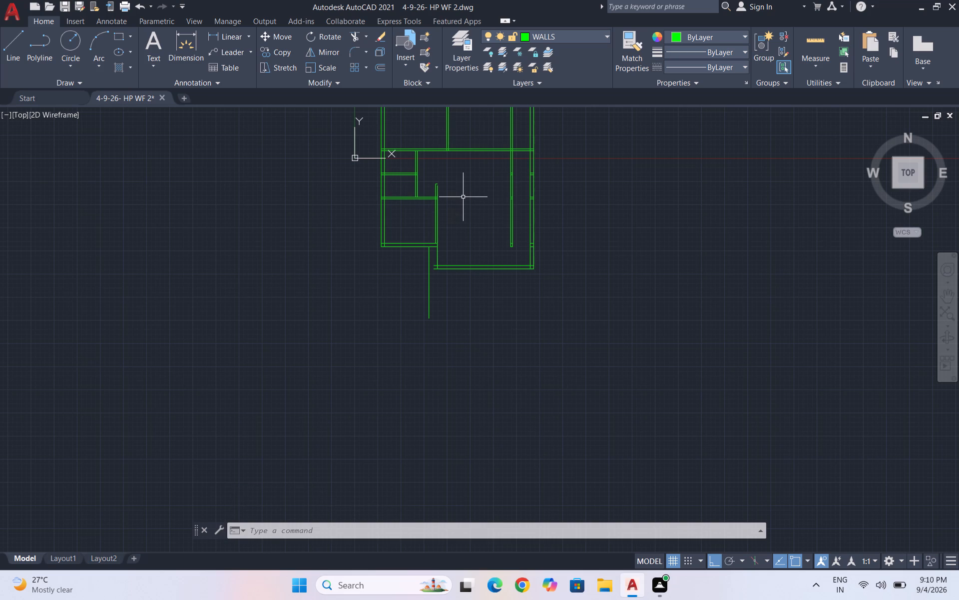
pyautogui.scroll(1, 511, 161)
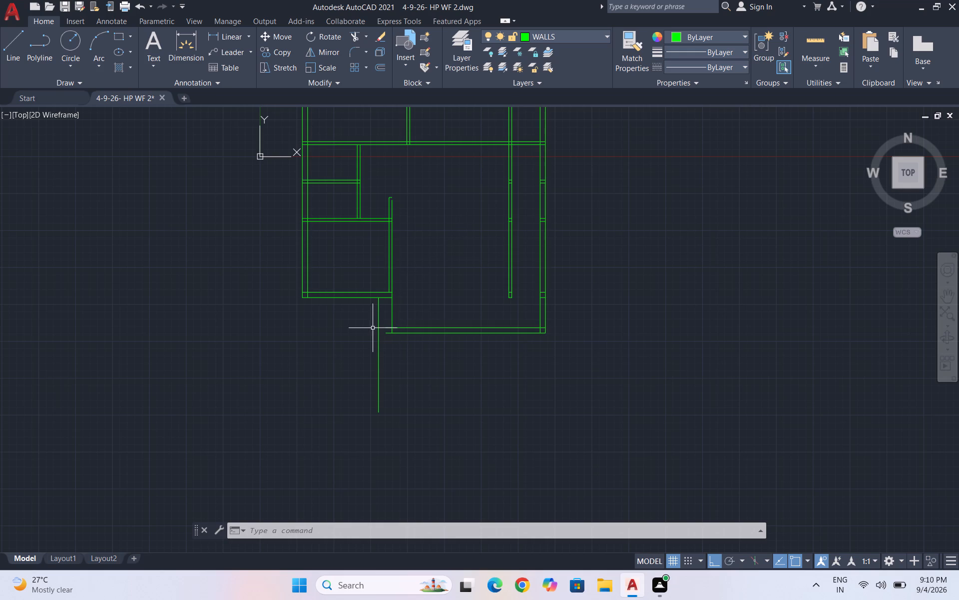
pyautogui.scroll(1, 380, 309)
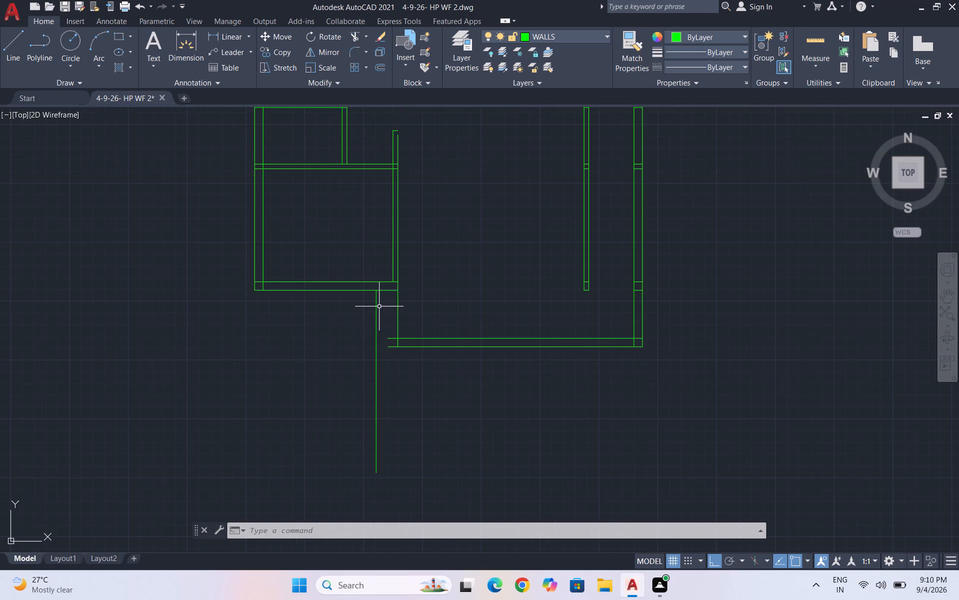
pyautogui.scroll(2, 379, 300)
pyautogui.press('l')
pyautogui.press('Return')
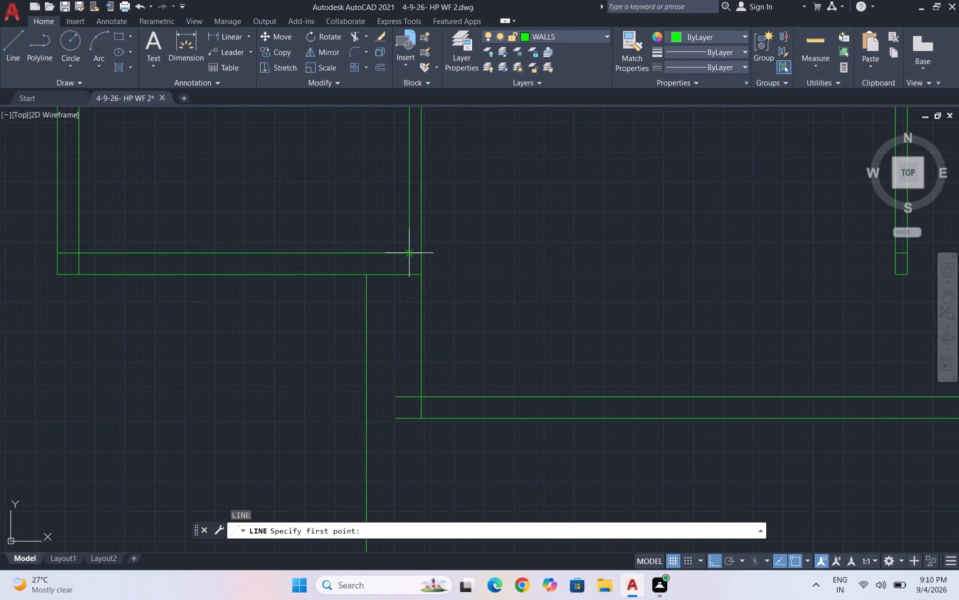
pyautogui.click(412, 277)
pyautogui.write("5'")
pyautogui.press('Return')
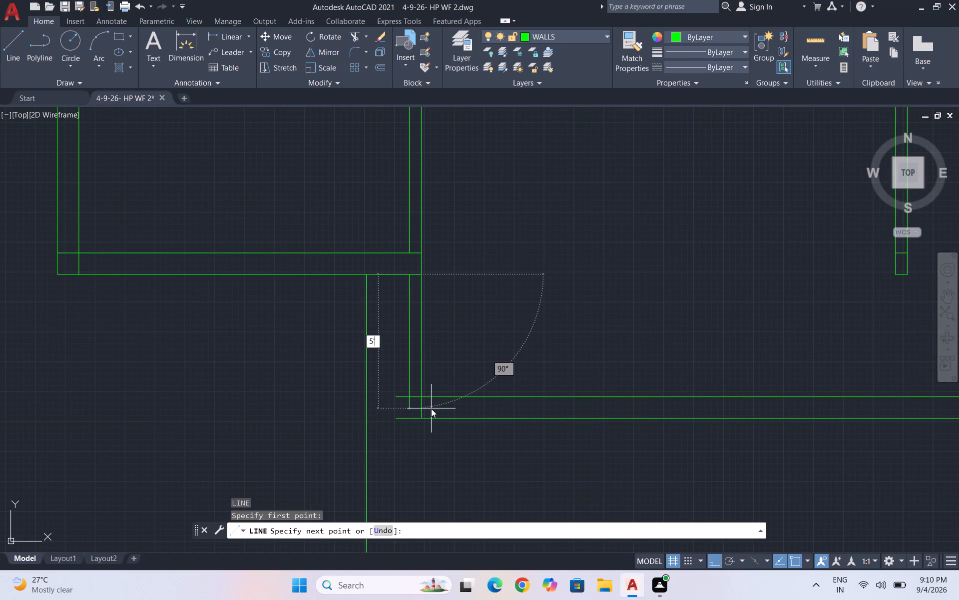
pyautogui.press('Return')
# Trim the extension's bottom wall line between the left wall's faces and both stubs projecting past its outer face.
pyautogui.scroll(-3, 385, 330)
pyautogui.scroll(2, 392, 341)
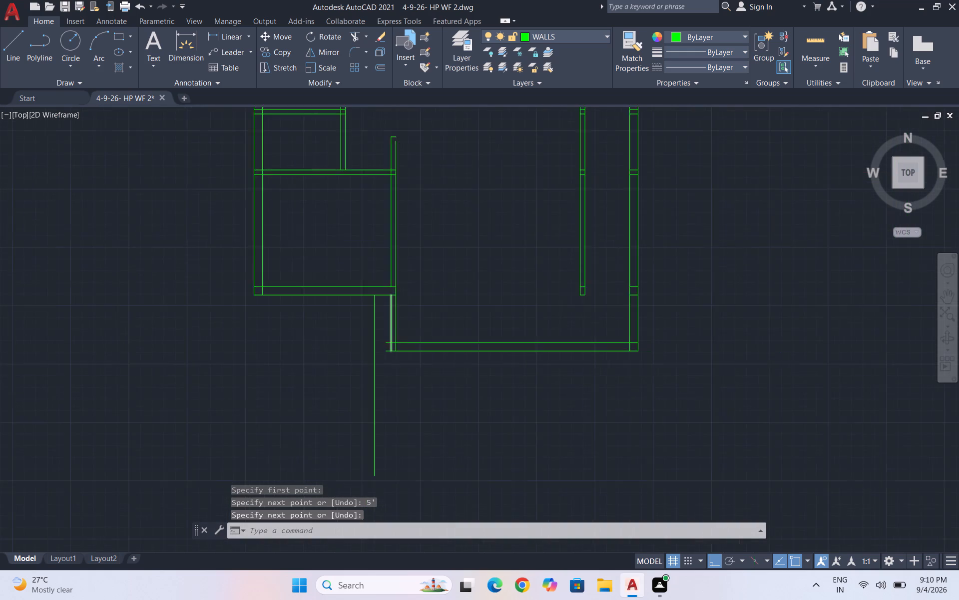
pyautogui.scroll(2, 395, 360)
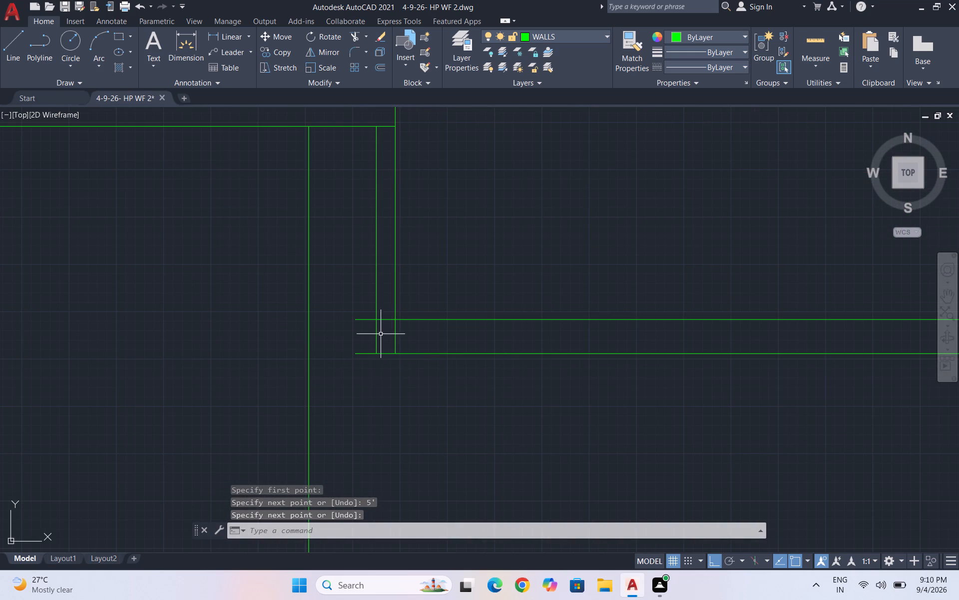
pyautogui.write('TR')
pyautogui.press('Return')
pyautogui.press('Return')
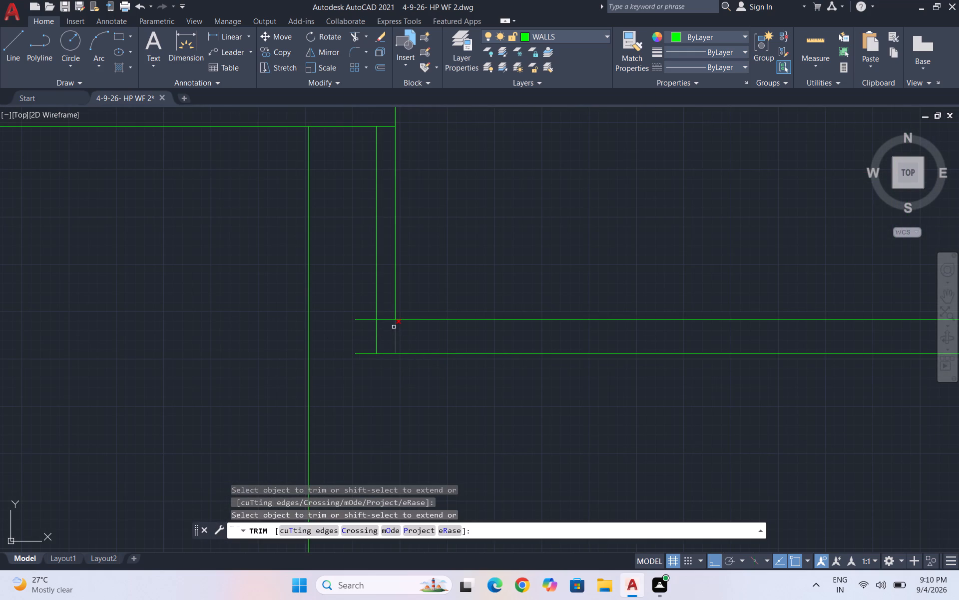
pyautogui.click(388, 318)
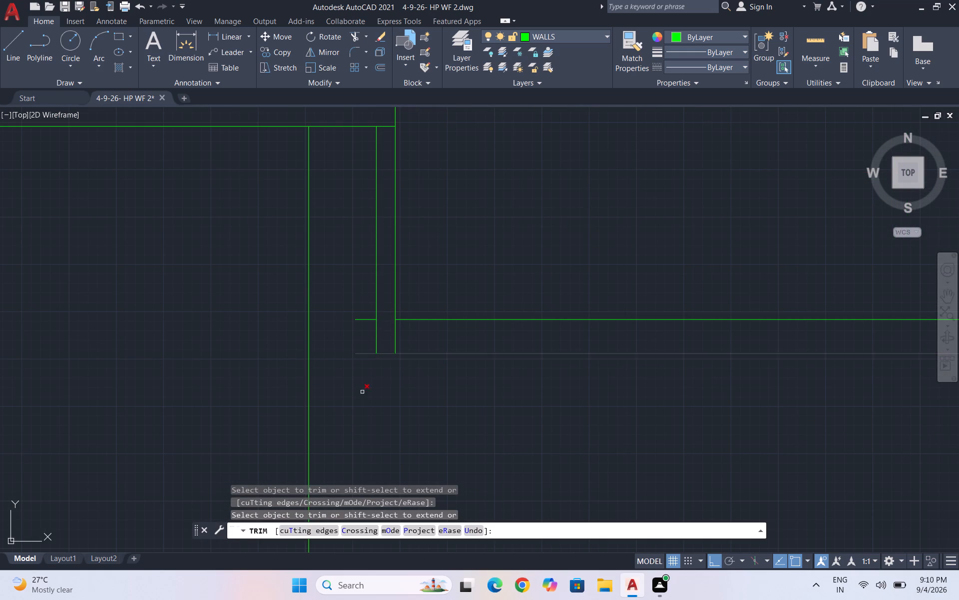
pyautogui.click(363, 355)
pyautogui.click(364, 304)
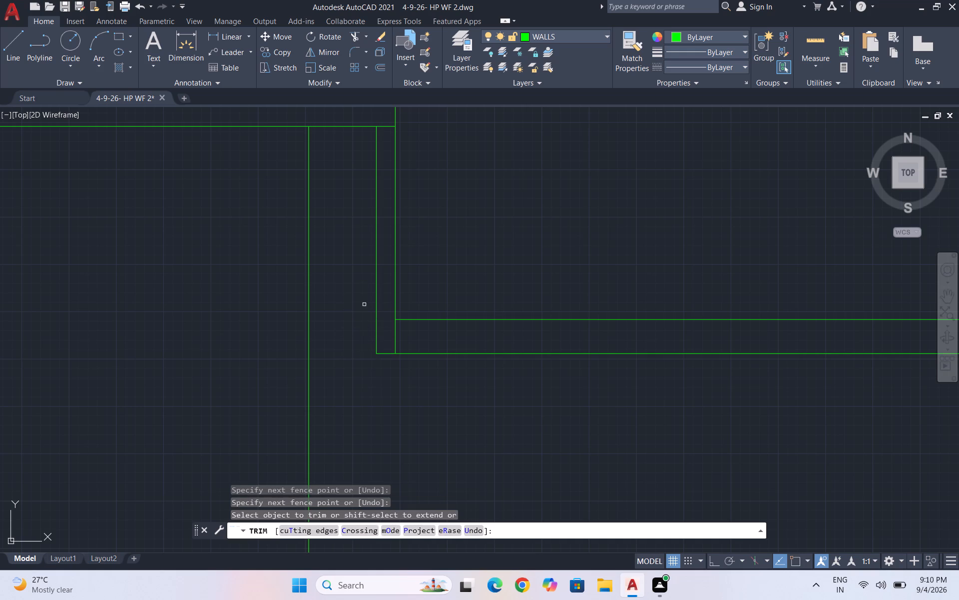
pyautogui.press('Escape')
pyautogui.press('Escape')
# Extend the upper line of the extension's bottom wall to the outer face of its left wall.
pyautogui.press('space')
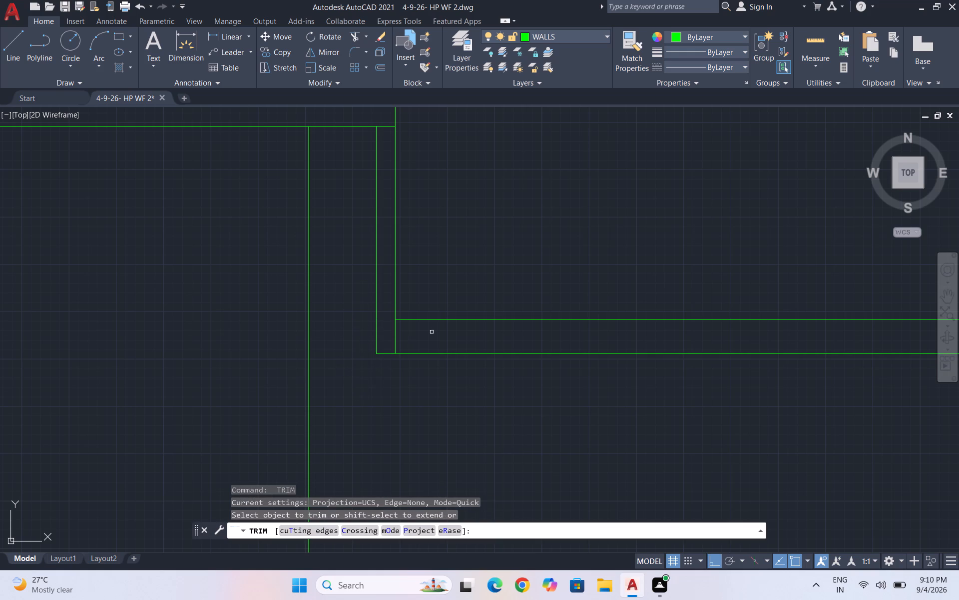
pyautogui.keyDown('shift'); pyautogui.click(453, 323); pyautogui.keyUp('shift')
pyautogui.keyDown('shift'); pyautogui.click(439, 315); pyautogui.keyUp('shift')
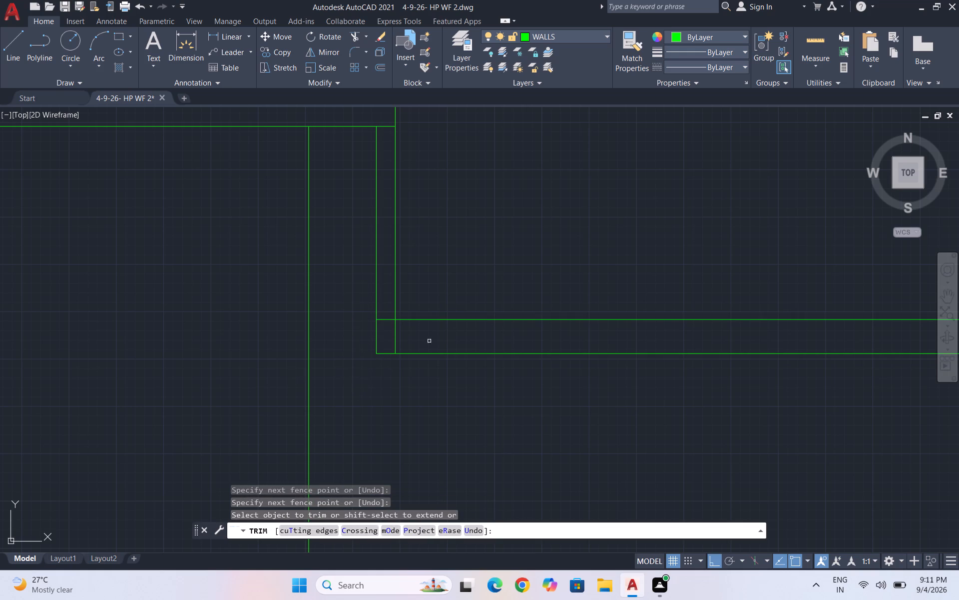
pyautogui.scroll(-3, 429, 341)
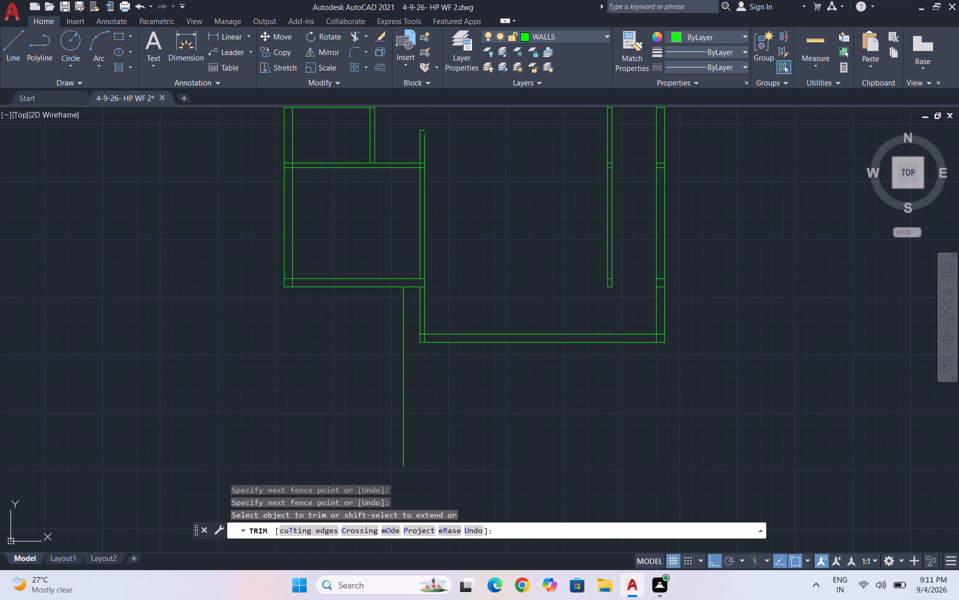
pyautogui.press('Escape')
pyautogui.press('Escape')
pyautogui.press('Escape')
pyautogui.press('Escape')
# Draw an 11'2" vertical line downward from the extension's bottom wall, near its lower-left corner.
pyautogui.press('l')
pyautogui.press('Return')
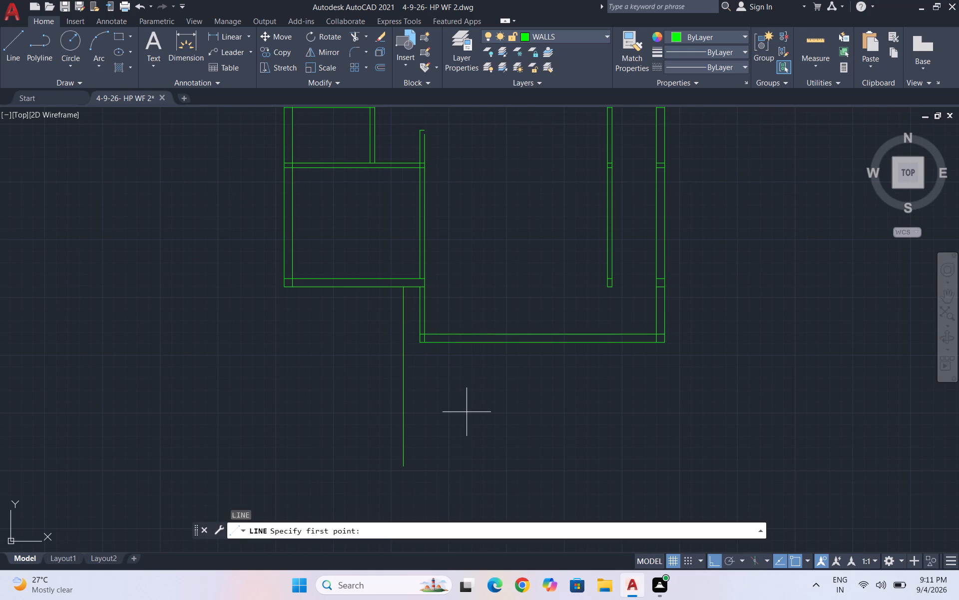
pyautogui.scroll(1, 461, 413)
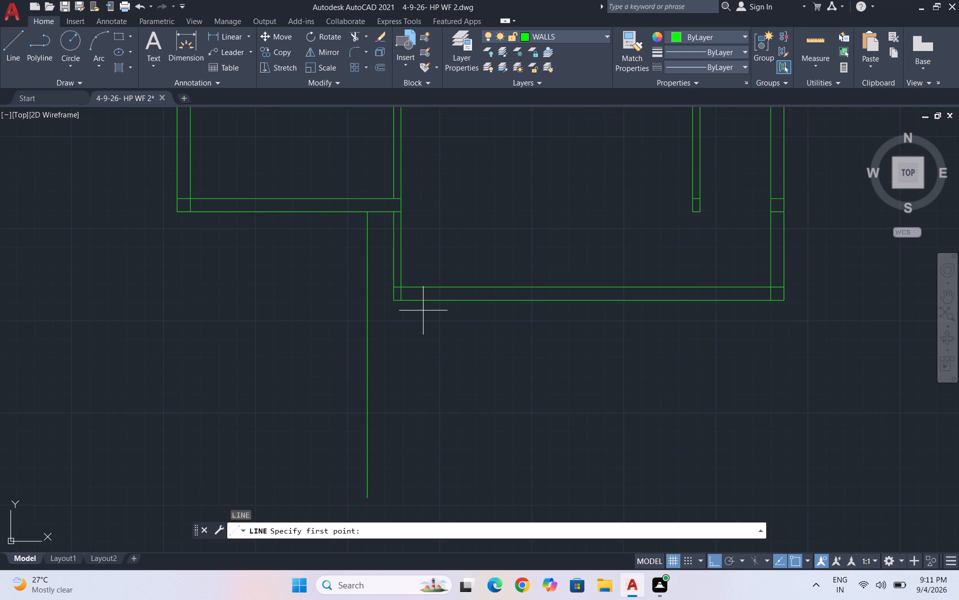
pyautogui.click(425, 300)
pyautogui.write('11\'2"')
pyautogui.press('Return')
pyautogui.press('Return')
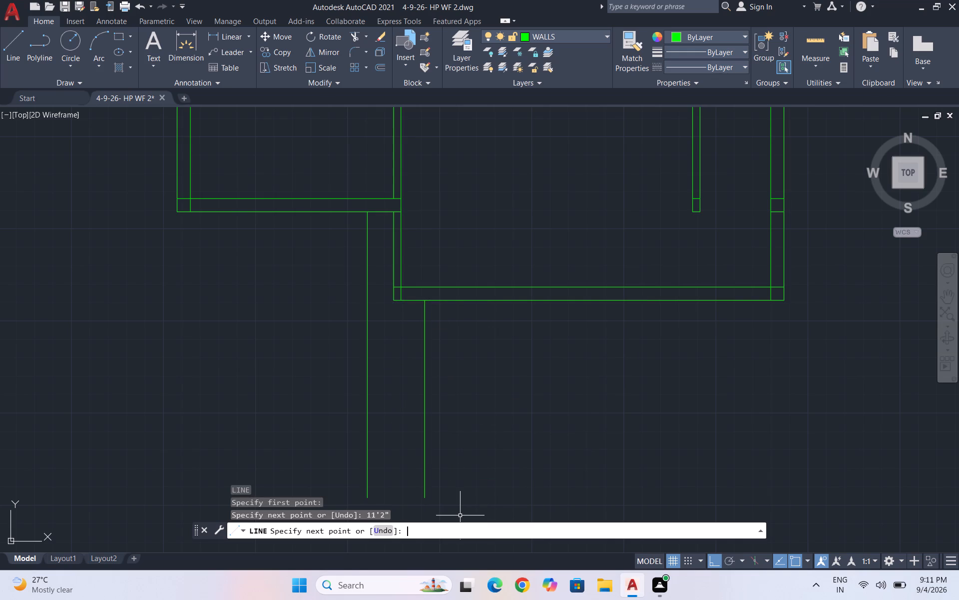
# Draw a horizontal line from the 11'2" line's lower end to below the extension's lower-right corner, and a vertical line up to that corner.
pyautogui.scroll(-3, 432, 470)
pyautogui.scroll(3, 413, 468)
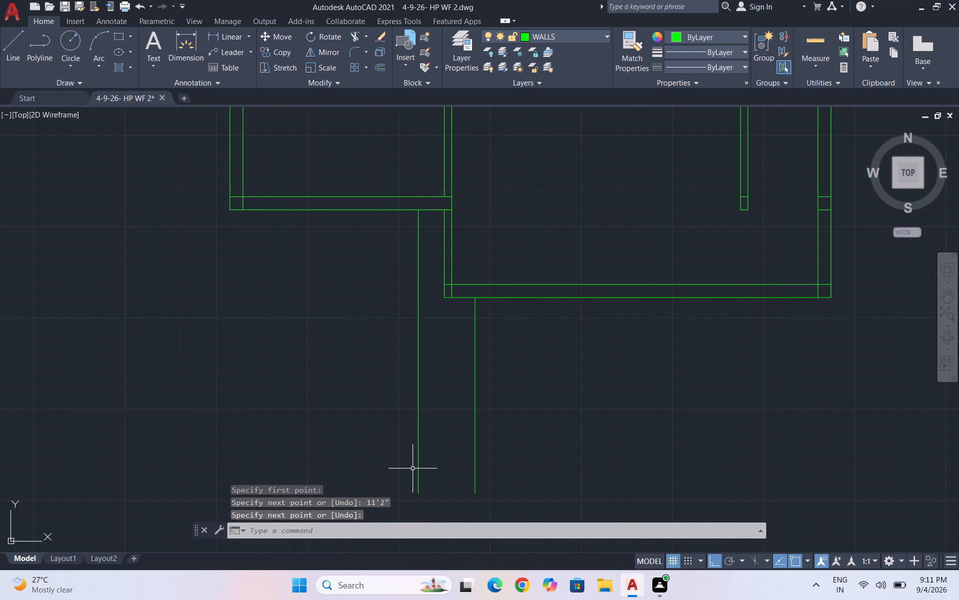
pyautogui.press('l')
pyautogui.press('Return')
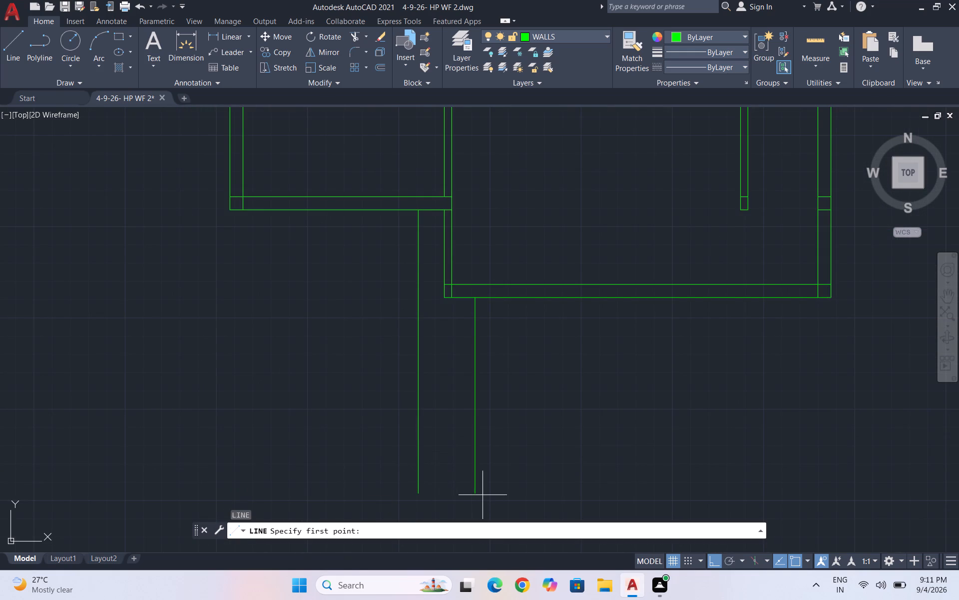
pyautogui.click(472, 491)
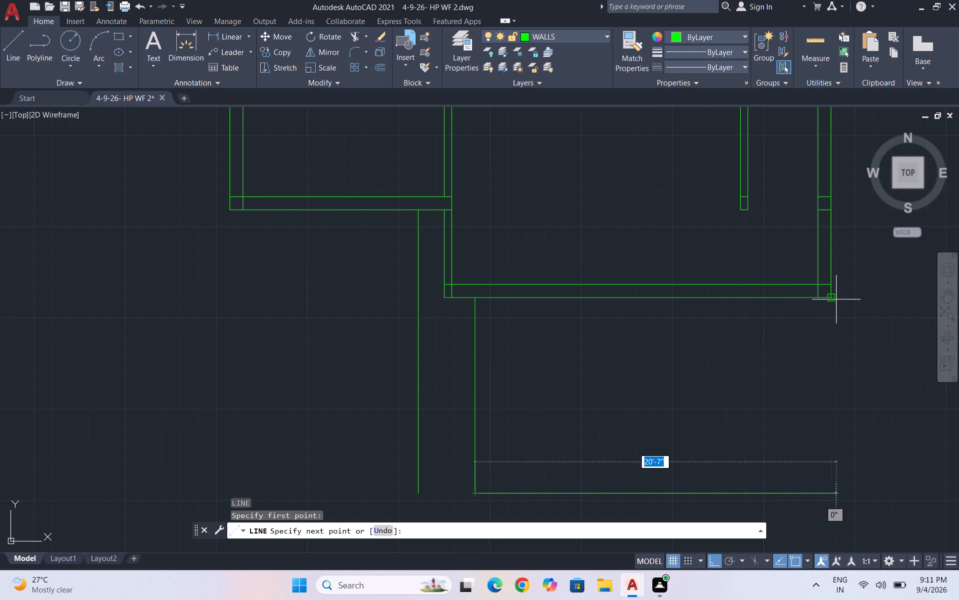
pyautogui.click(833, 492)
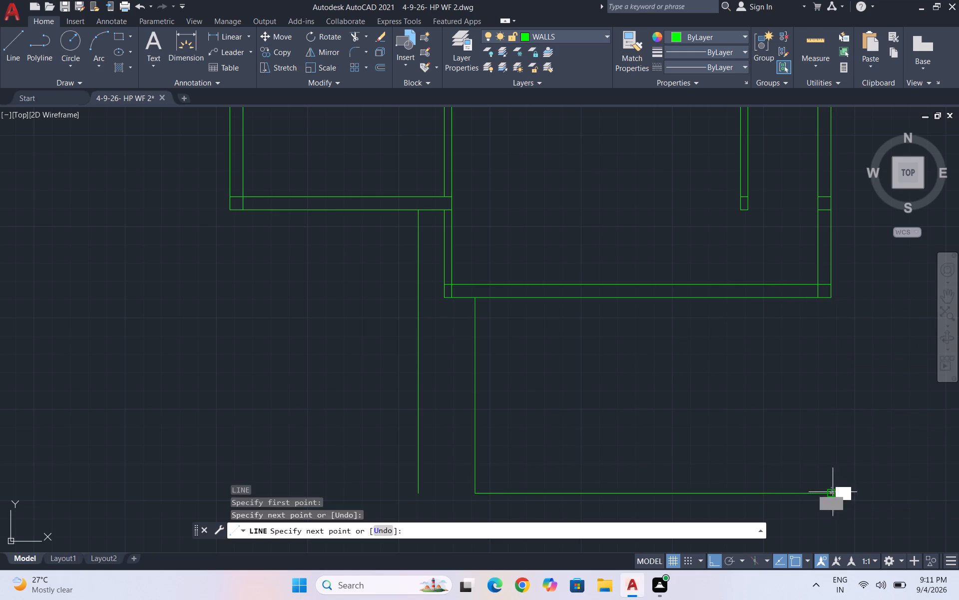
pyautogui.click(833, 296)
pyautogui.press('Escape')
# Draw a horizontal line joining the lower ends of the 16'2" and 11'2" vertical lines.
pyautogui.scroll(-3, 529, 407)
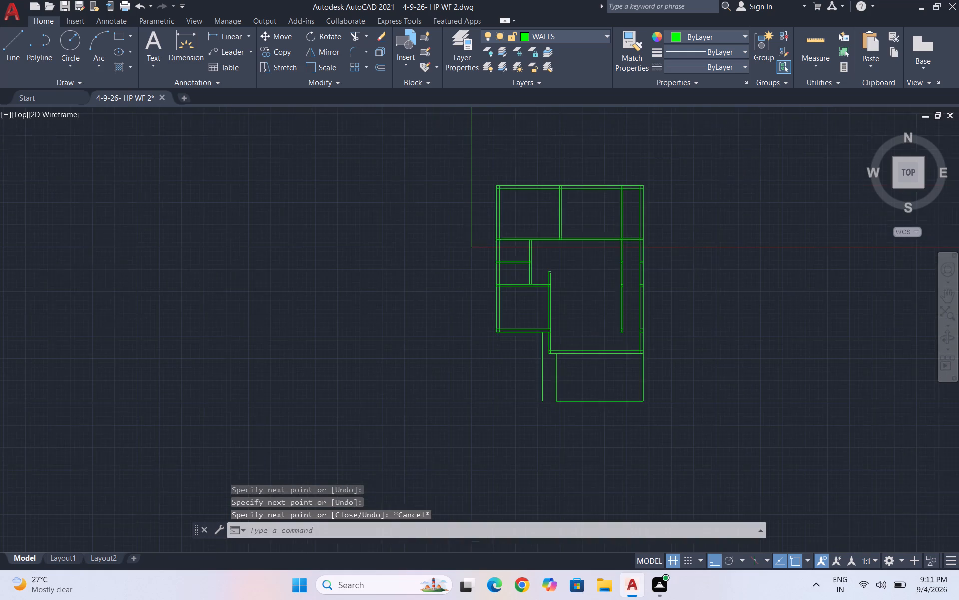
pyautogui.scroll(1, 626, 348)
pyautogui.scroll(-1, 626, 348)
pyautogui.scroll(3, 574, 396)
pyautogui.press('space')
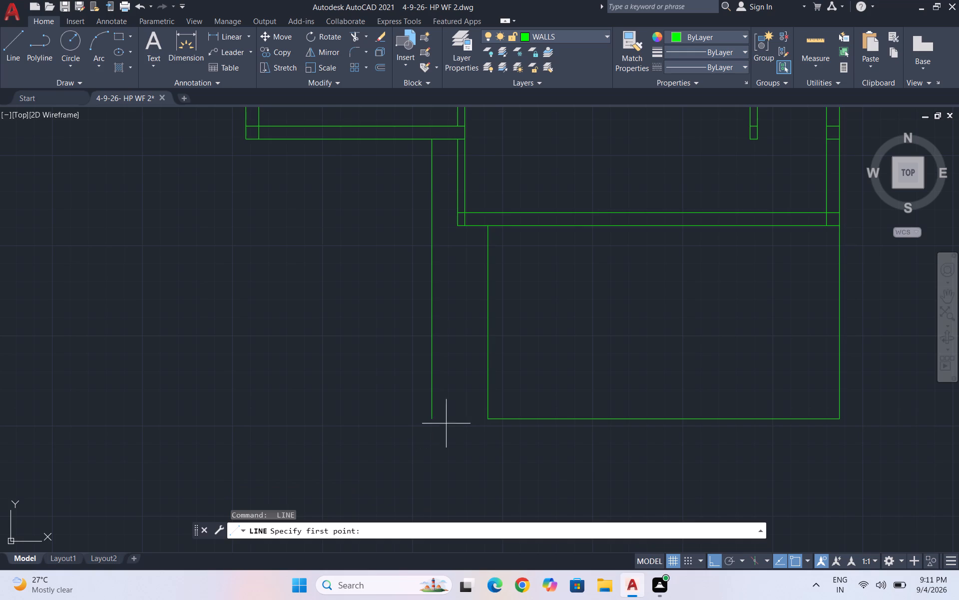
pyautogui.click(436, 418)
pyautogui.click(491, 413)
pyautogui.press('Escape')
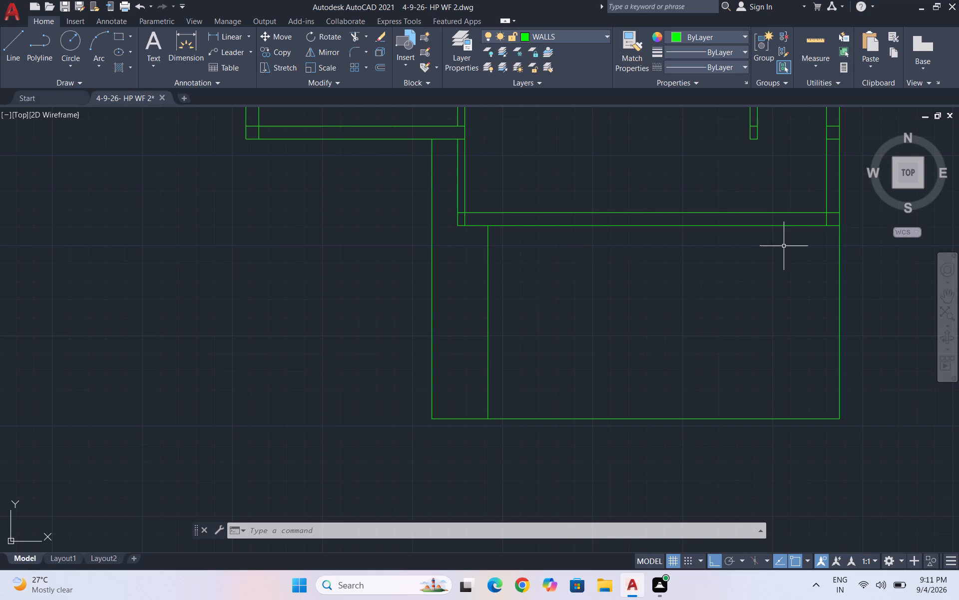
# Offset the long bottom line of the new area below the extension 9" upward into that area.
pyautogui.scroll(1, 832, 285)
pyautogui.press('l')
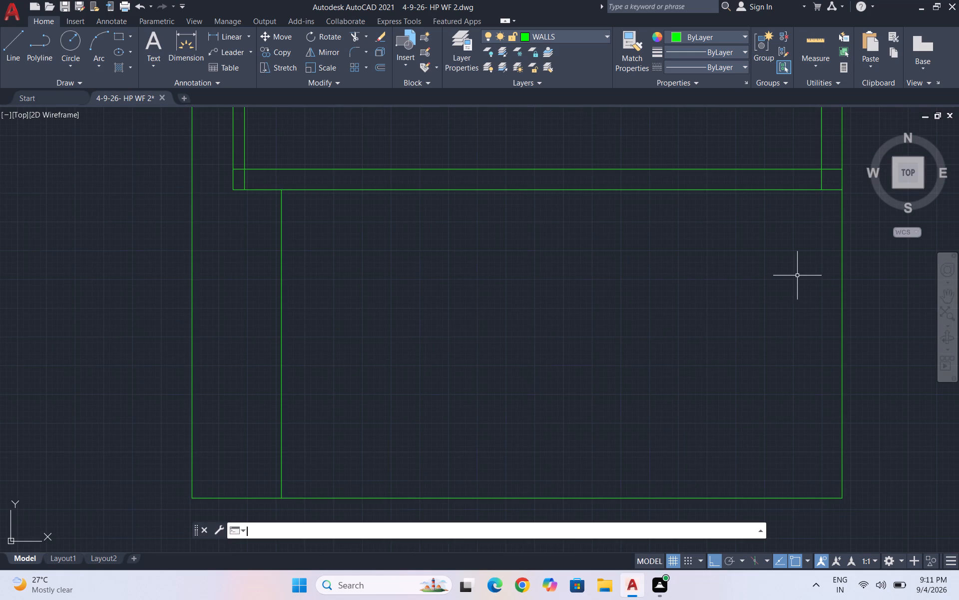
pyautogui.press('Escape')
pyautogui.press('Escape')
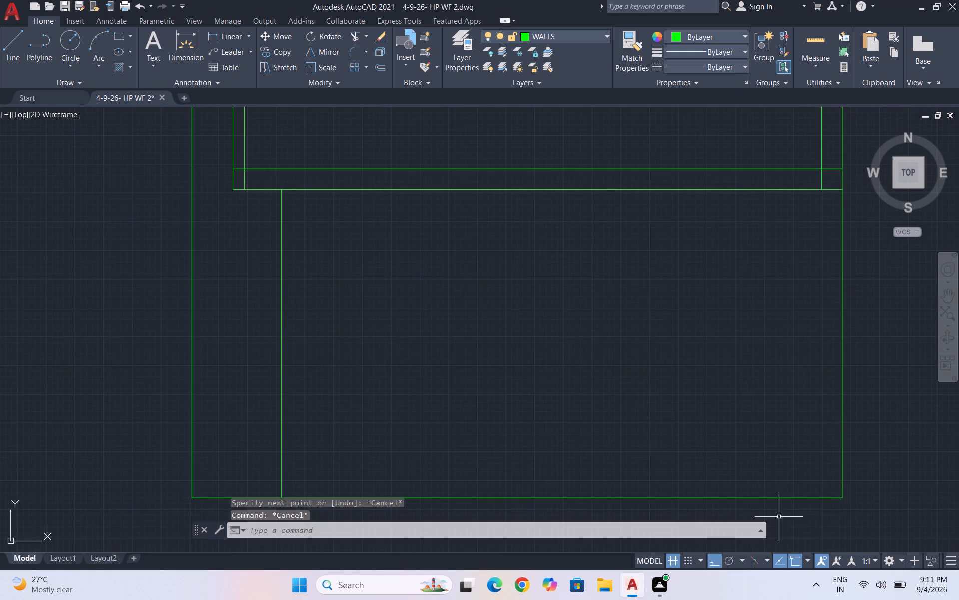
pyautogui.click(789, 516)
pyautogui.click(684, 465)
pyautogui.press('o')
pyautogui.press('Return')
pyautogui.press('9')
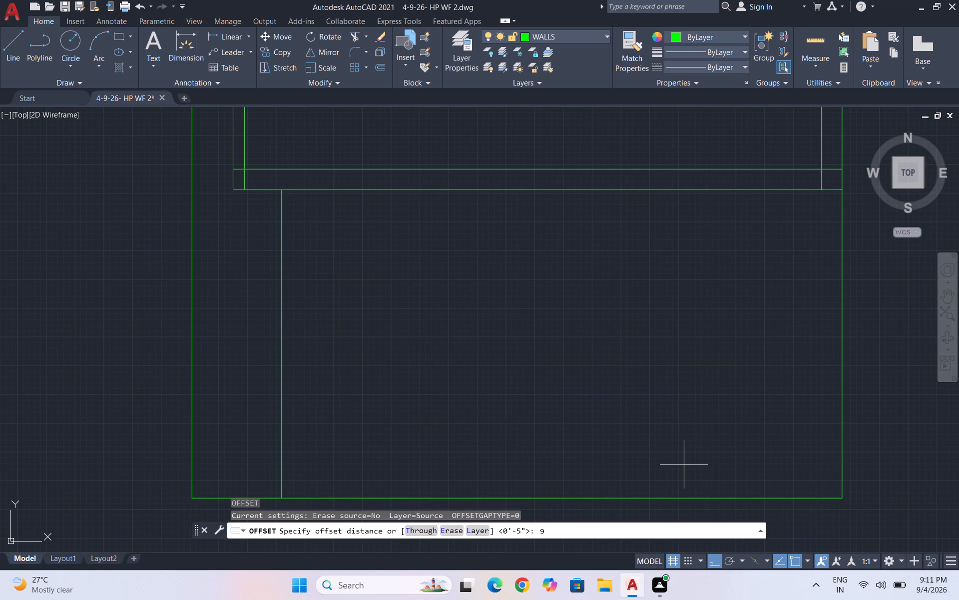
pyautogui.hotkey('shift', '"')
pyautogui.press('Return')
pyautogui.click(685, 463)
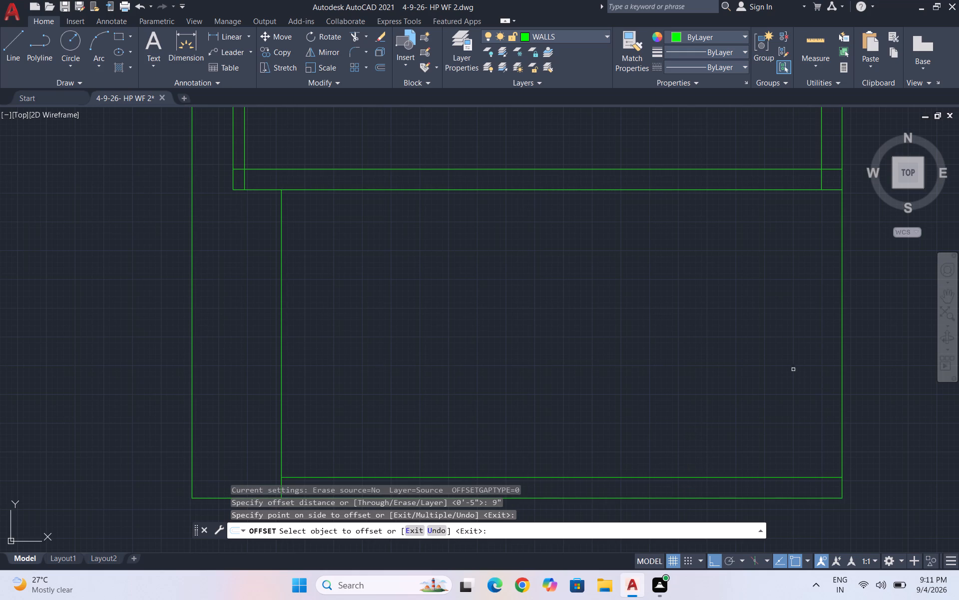
# Offset the new area's outer right vertical line 9" inward.
pyautogui.click(840, 350)
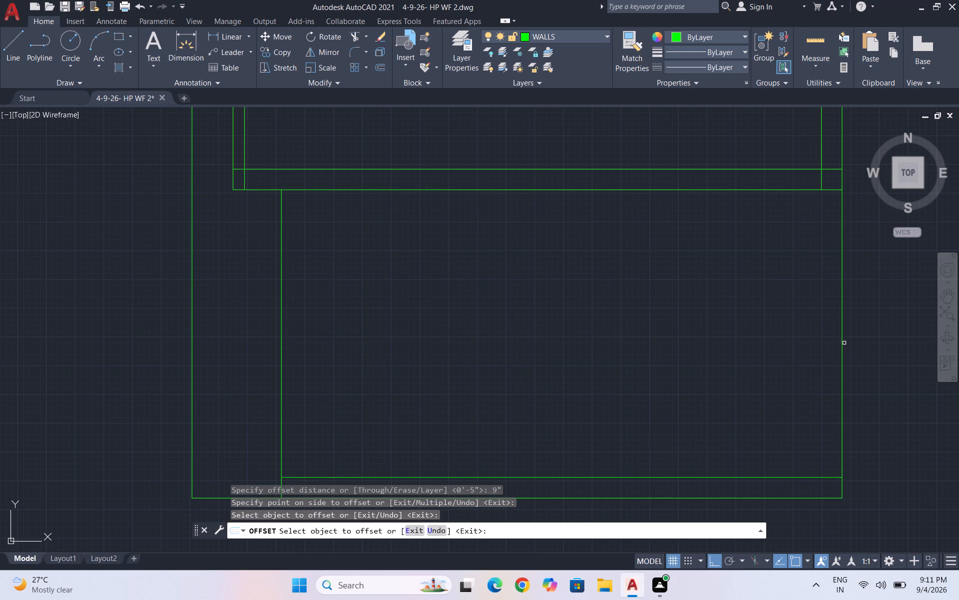
pyautogui.click(844, 343)
pyautogui.click(817, 349)
pyautogui.scroll(-1, 669, 407)
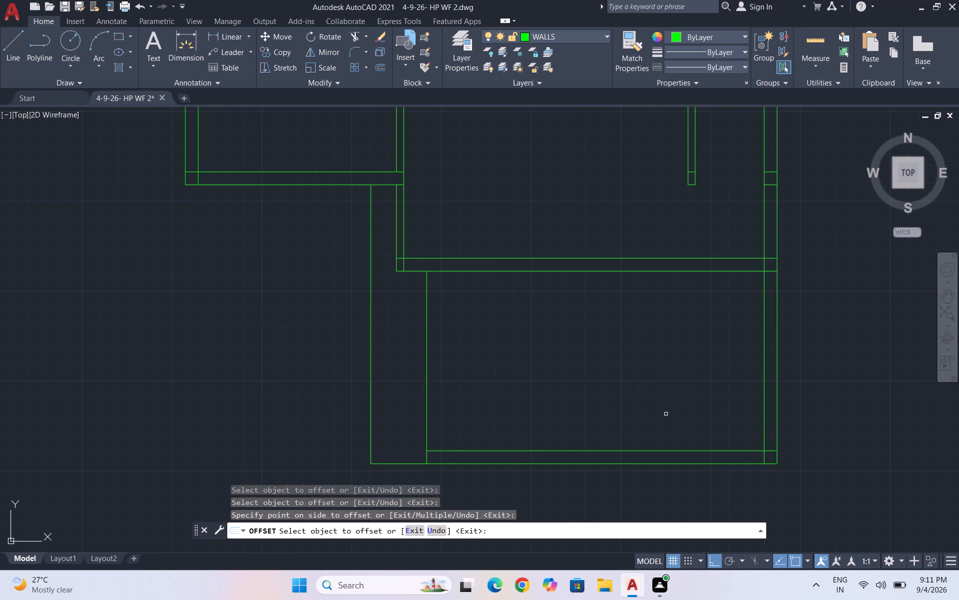
pyautogui.press('Escape')
pyautogui.press('Escape')
# Extend both lines of the long inner vertical wall near the plan's right side down to the extension's bottom wall.
pyautogui.scroll(-1, 680, 416)
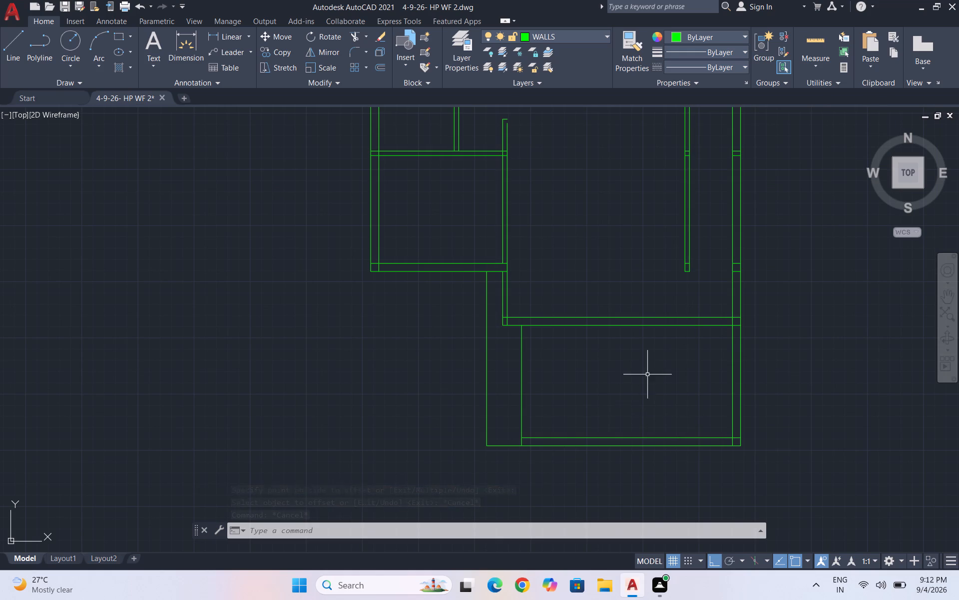
pyautogui.scroll(-2, 628, 381)
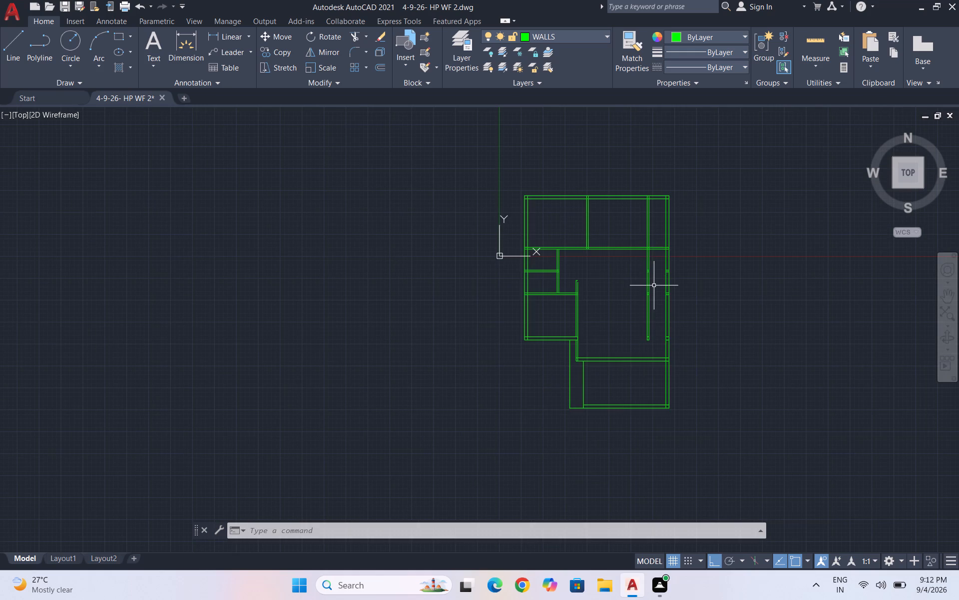
pyautogui.scroll(1, 654, 286)
pyautogui.scroll(1, 613, 320)
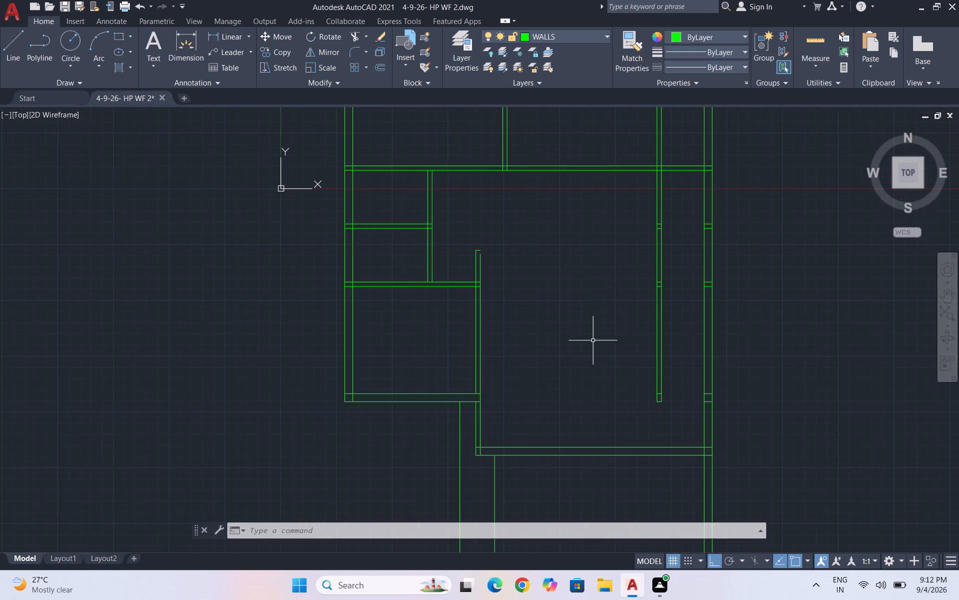
pyautogui.scroll(1, 568, 355)
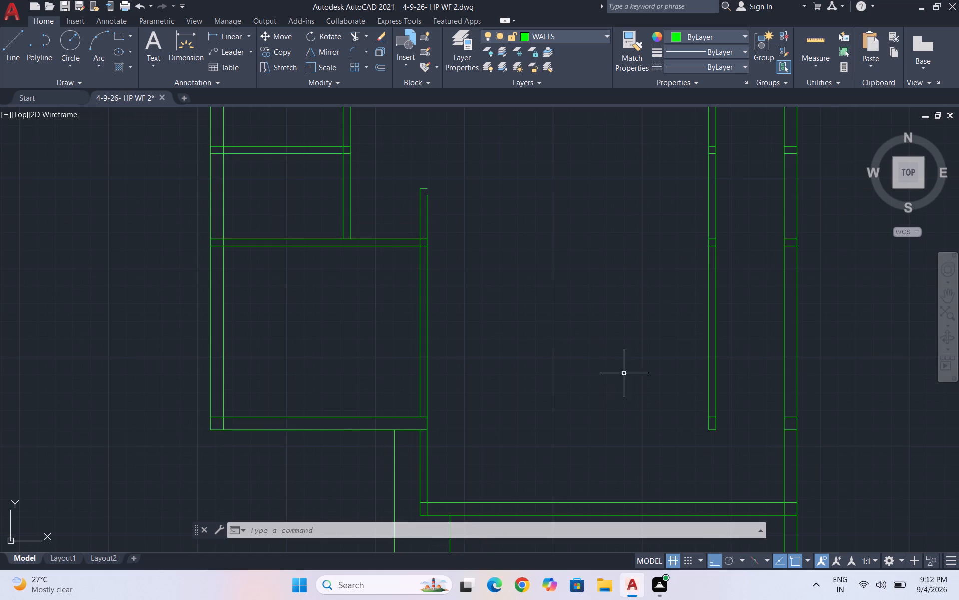
pyautogui.press('e')
pyautogui.press('x')
pyautogui.press('Return')
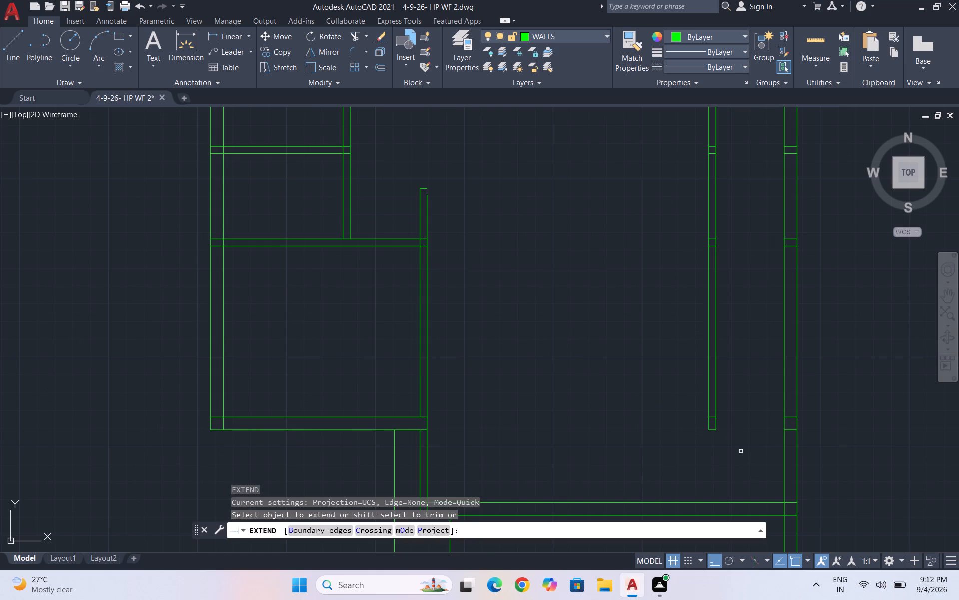
pyautogui.click(715, 422)
pyautogui.click(708, 422)
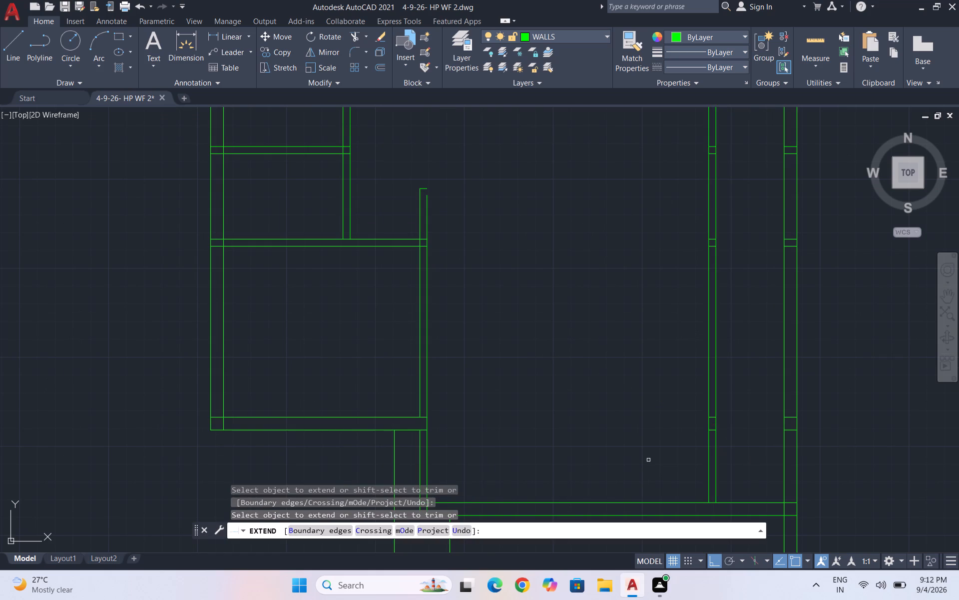
pyautogui.press('Escape')
pyautogui.press('Escape')
# Extend the lower-left room's inner right wall line down through its bottom wall, and the 16'2" vertical line up into that bottom wall.
pyautogui.press('space')
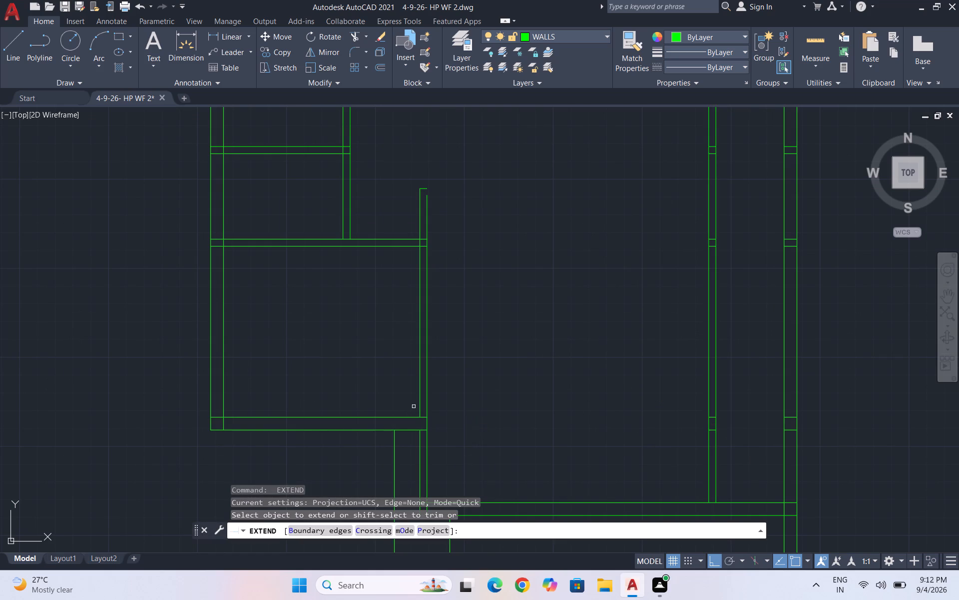
pyautogui.click(420, 398)
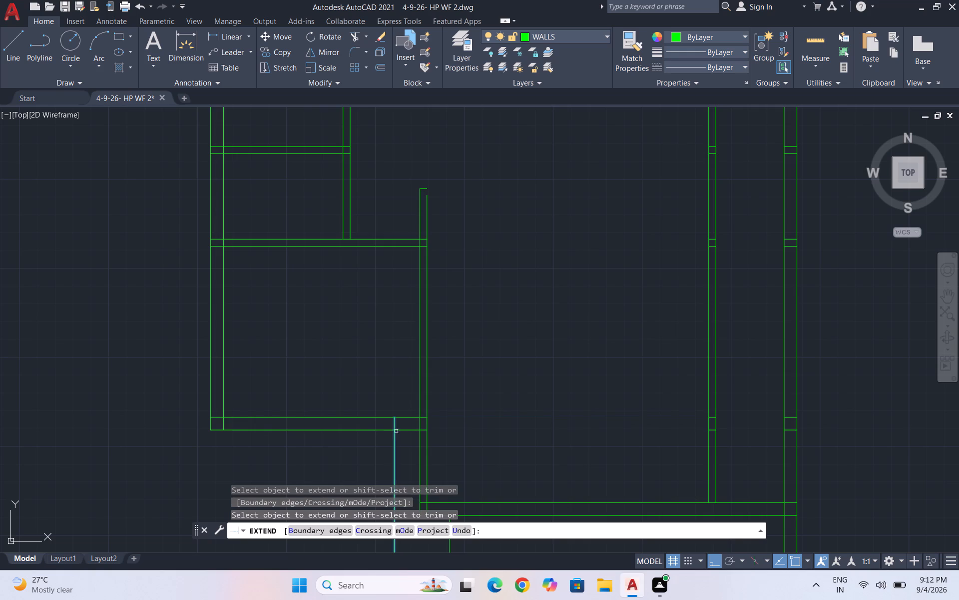
pyautogui.click(395, 436)
pyautogui.press('Escape')
pyautogui.scroll(-3, 516, 359)
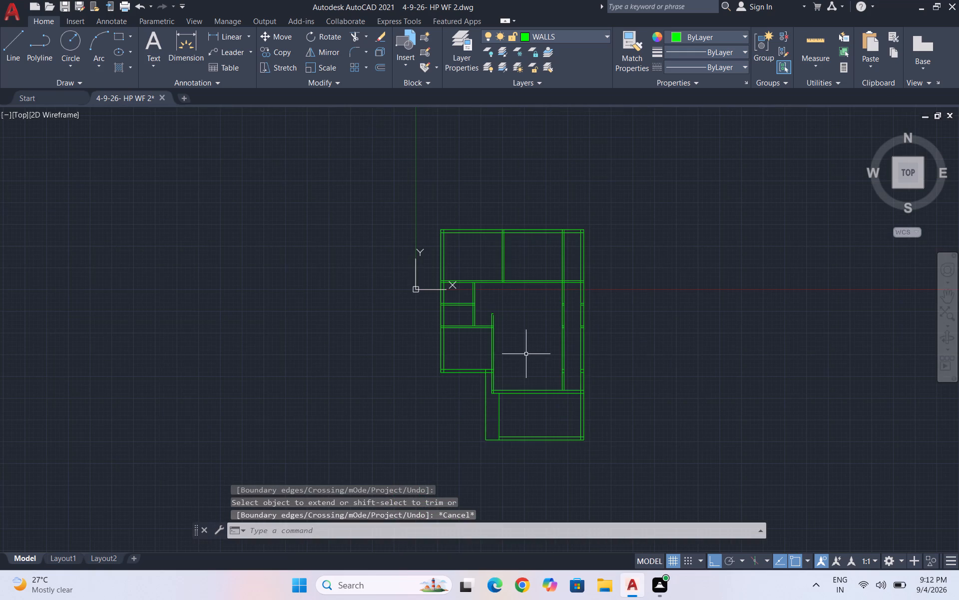
# Extend both lines of the long inner vertical wall through the extension's bottom wall to the new area's inner bottom line.
pyautogui.scroll(1, 526, 354)
pyautogui.scroll(1, 499, 394)
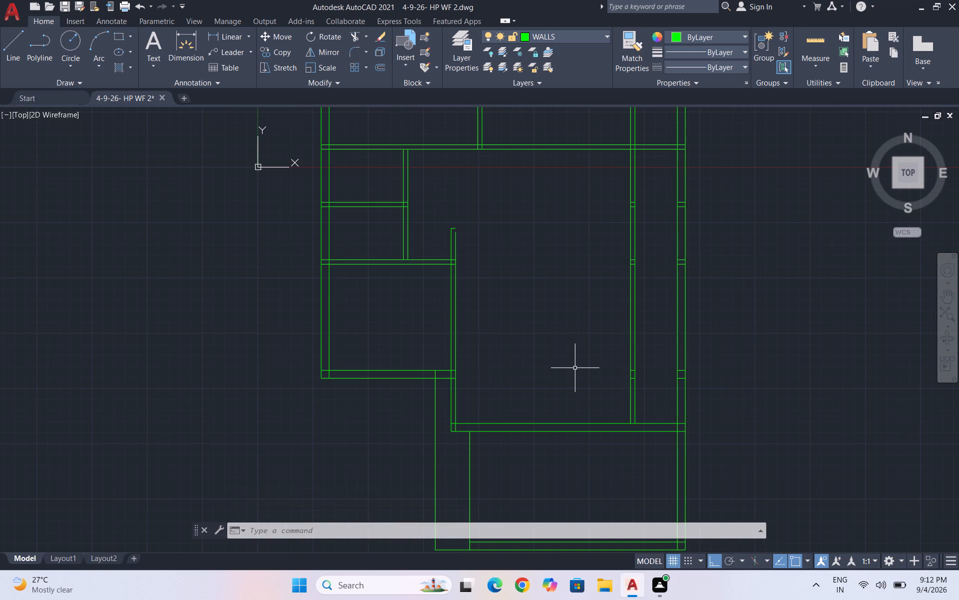
pyautogui.press('space')
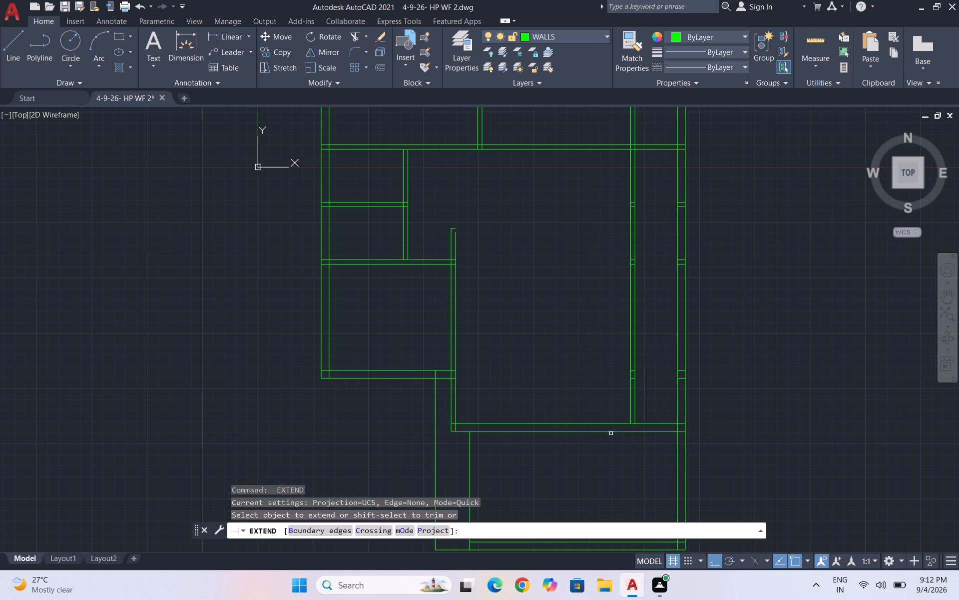
pyautogui.click(635, 418)
pyautogui.click(629, 414)
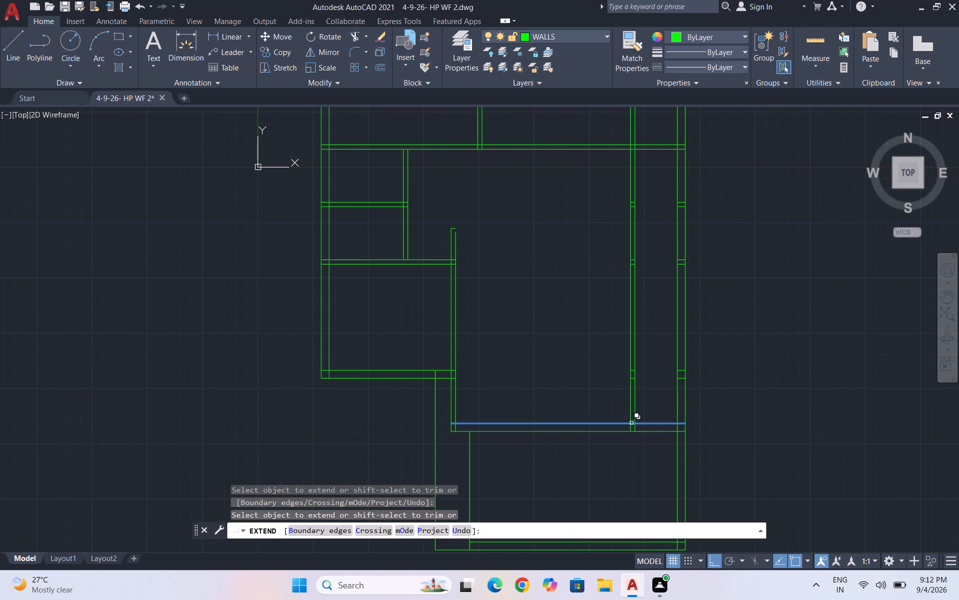
pyautogui.click(631, 427)
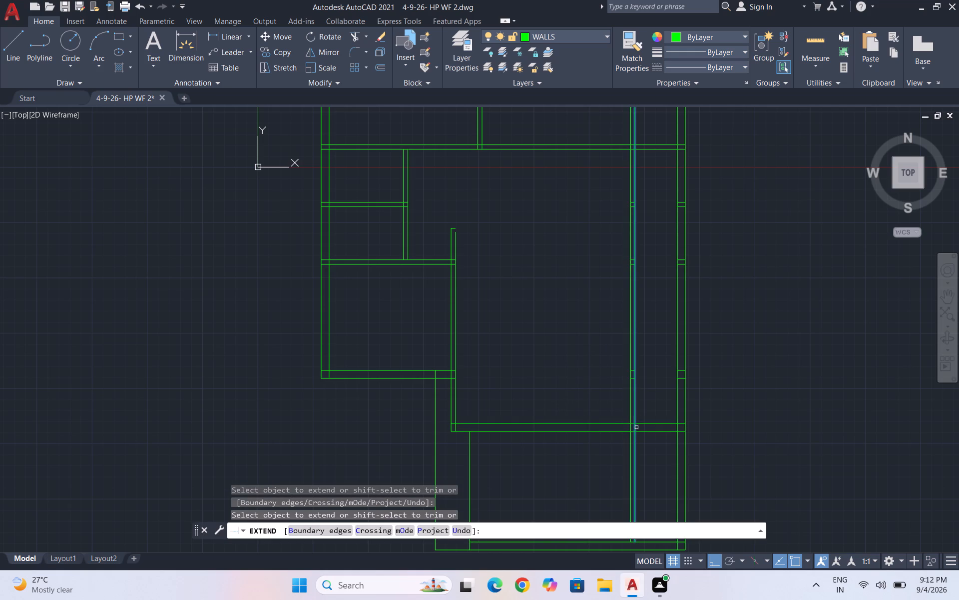
pyautogui.click(636, 427)
pyautogui.scroll(-2, 662, 392)
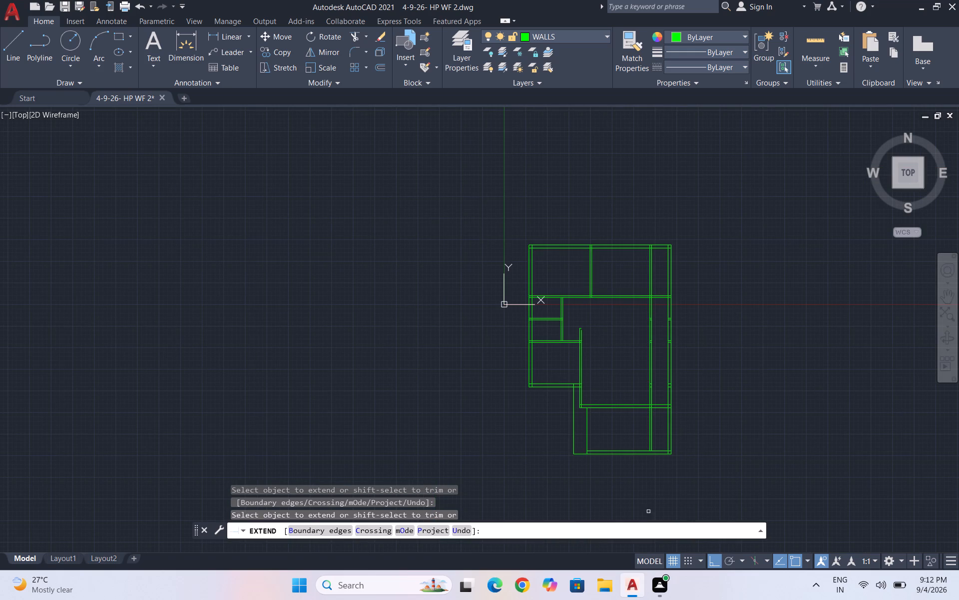
pyautogui.press('Escape')
pyautogui.press('Escape')
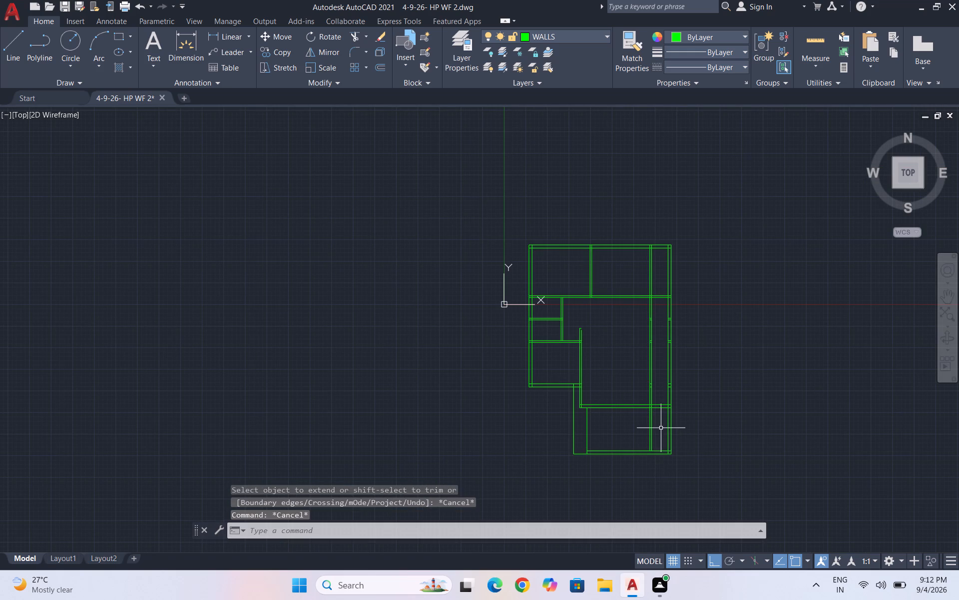
# Trim the extension's two bottom wall lines between the long inner vertical wall and the outer right wall.
pyautogui.scroll(2, 661, 427)
pyautogui.press('space')
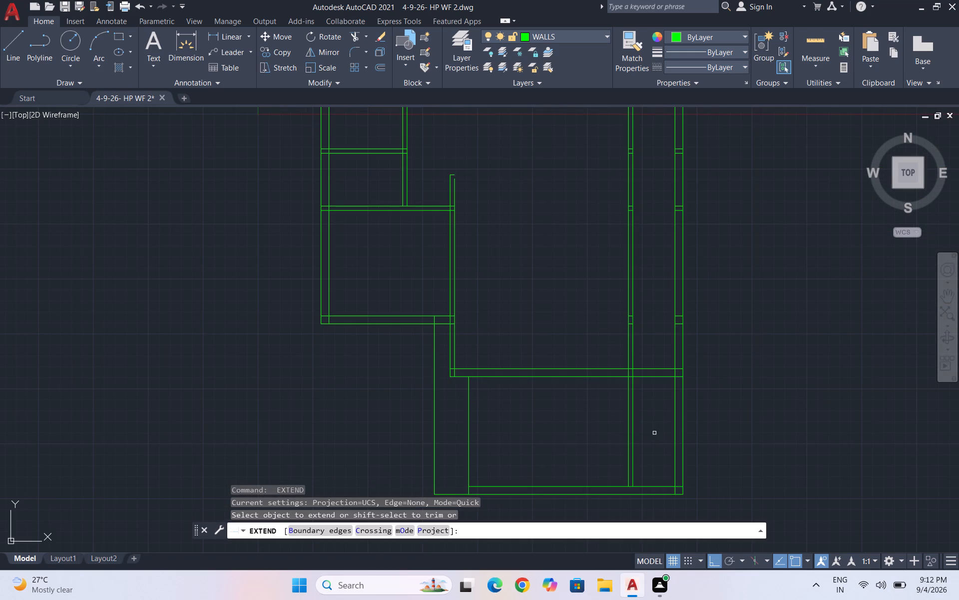
pyautogui.keyDown('shift'); pyautogui.moveTo(649, 397); pyautogui.dragTo(660, 331); pyautogui.keyUp('shift')
pyautogui.press('Escape')
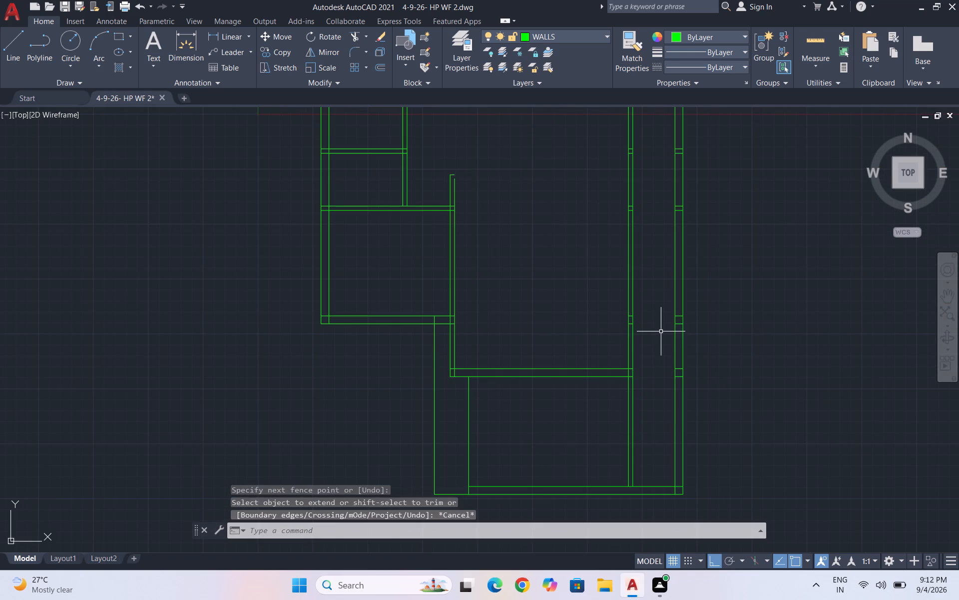
pyautogui.press('Escape')
pyautogui.press('Escape')
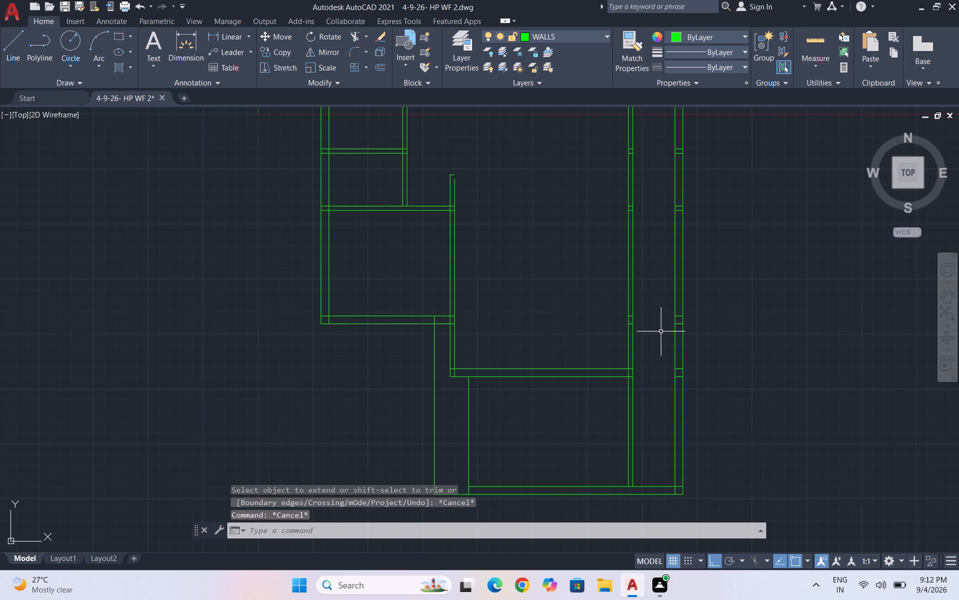
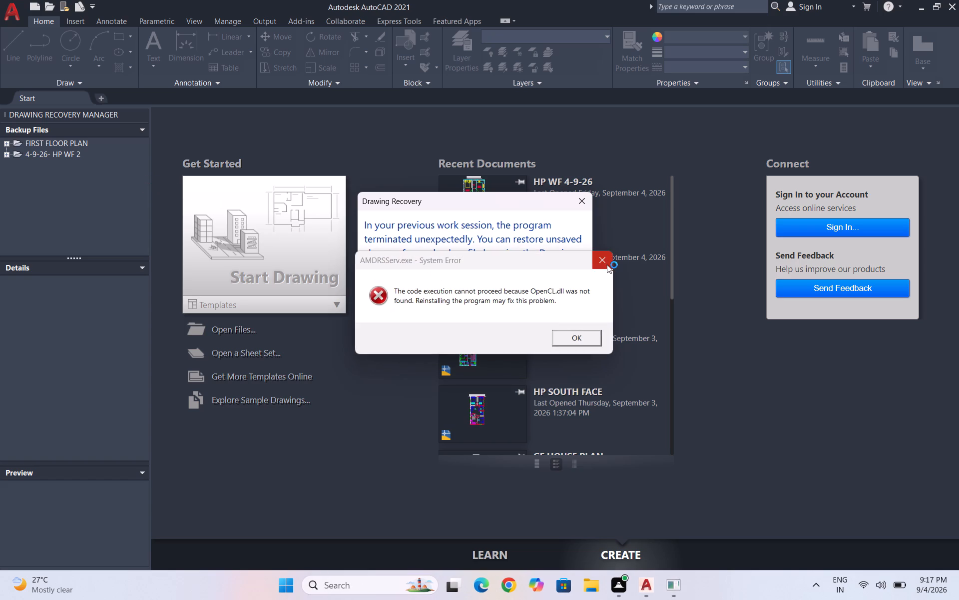
# Dismiss the AMDRSServ.exe system error about the missing OpenCL.dll.
pyautogui.click(607, 264)
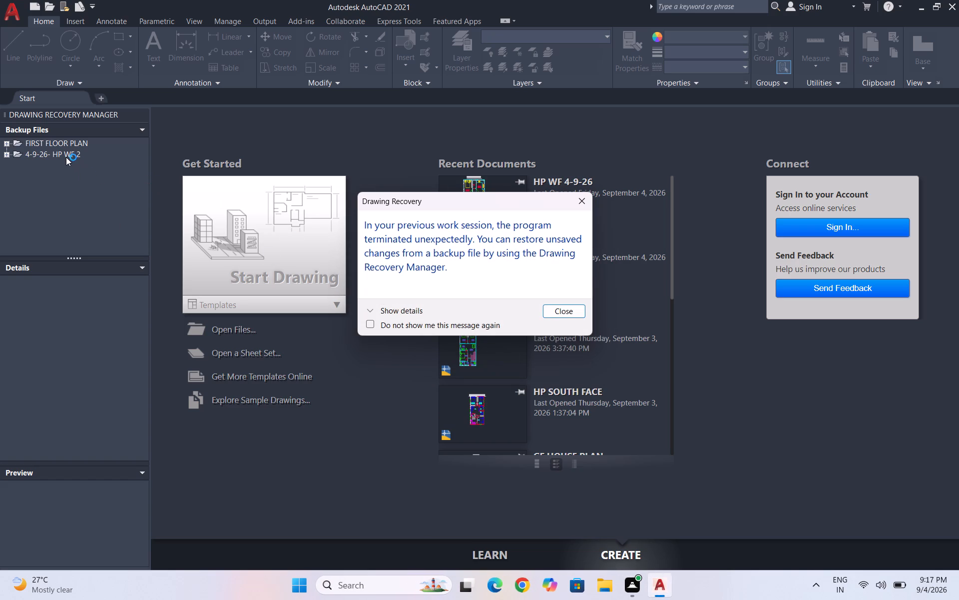
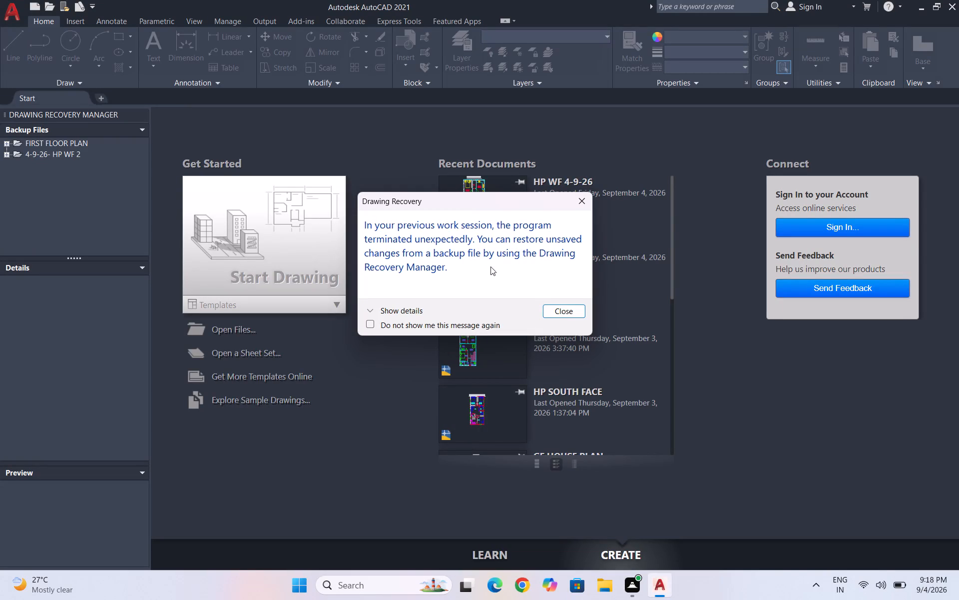
# Dismiss the drawing recovery notice, open 4-9-26- HP WF 2.dwg from the backup files, and close the Drawing Recovery Manager.
pyautogui.click(584, 203)
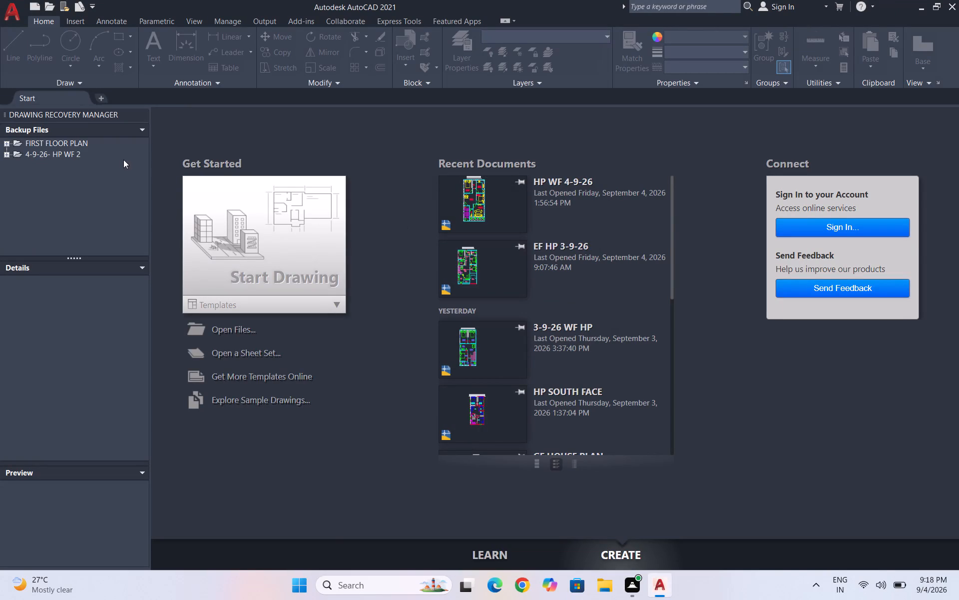
pyautogui.tripleClick(75, 155)
pyautogui.click(74, 154)
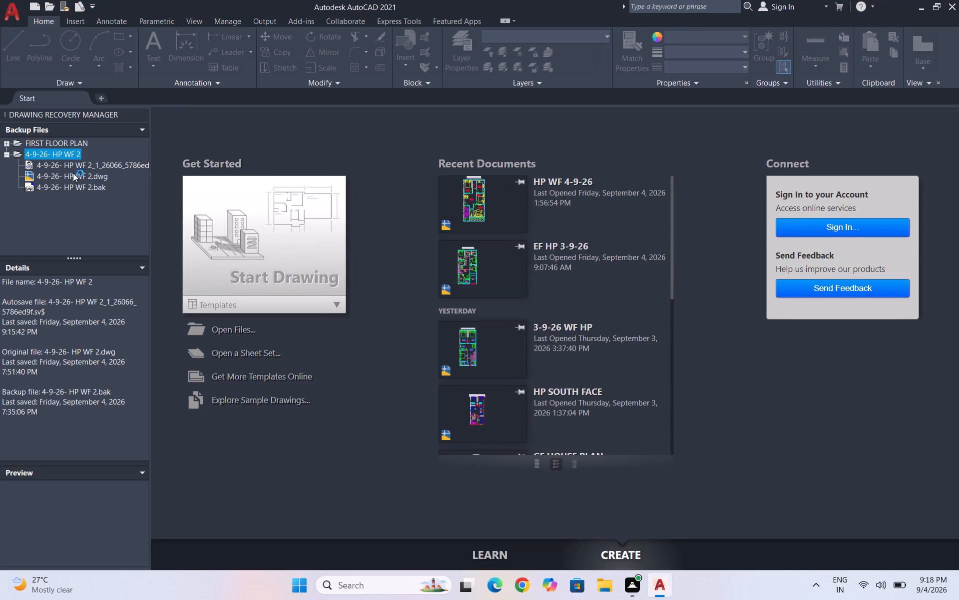
pyautogui.tripleClick(77, 177)
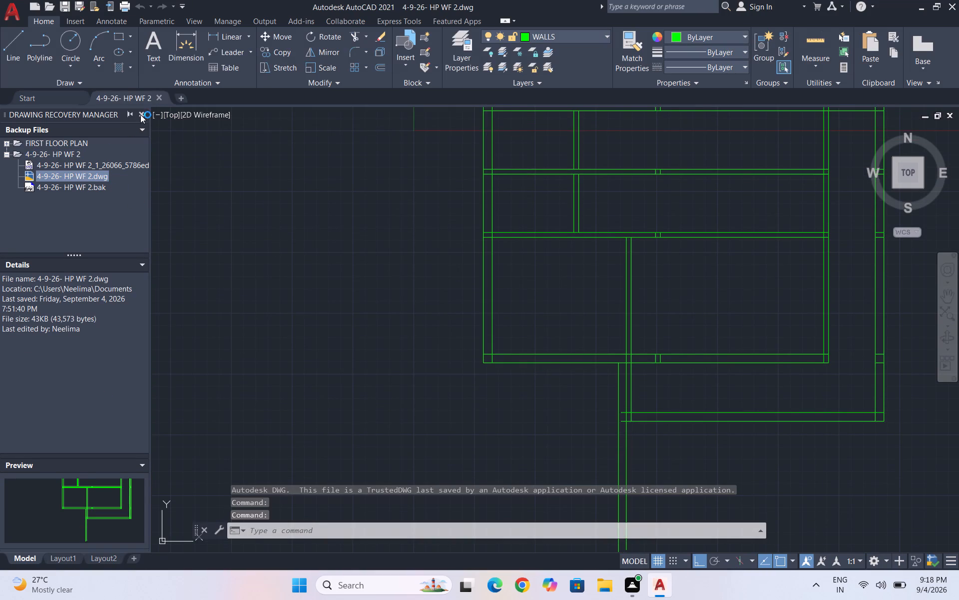
pyautogui.click(140, 114)
# Move the UCS origin, with Ortho off, to empty space well below and to the left of the house plan.
pyautogui.scroll(-2, 160, 269)
pyautogui.scroll(-3, 334, 266)
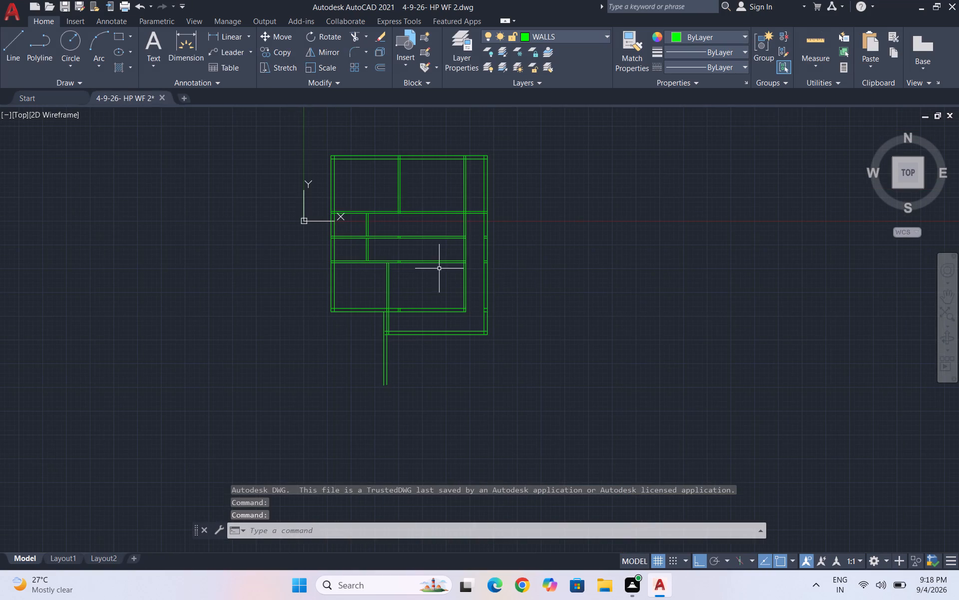
pyautogui.scroll(-1, 496, 301)
pyautogui.scroll(2, 444, 248)
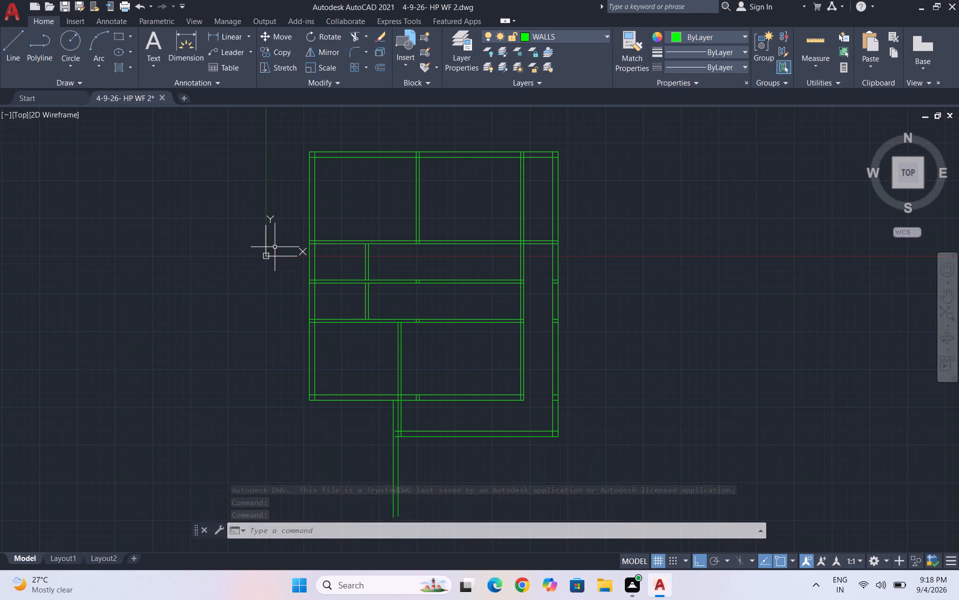
pyautogui.click(265, 255)
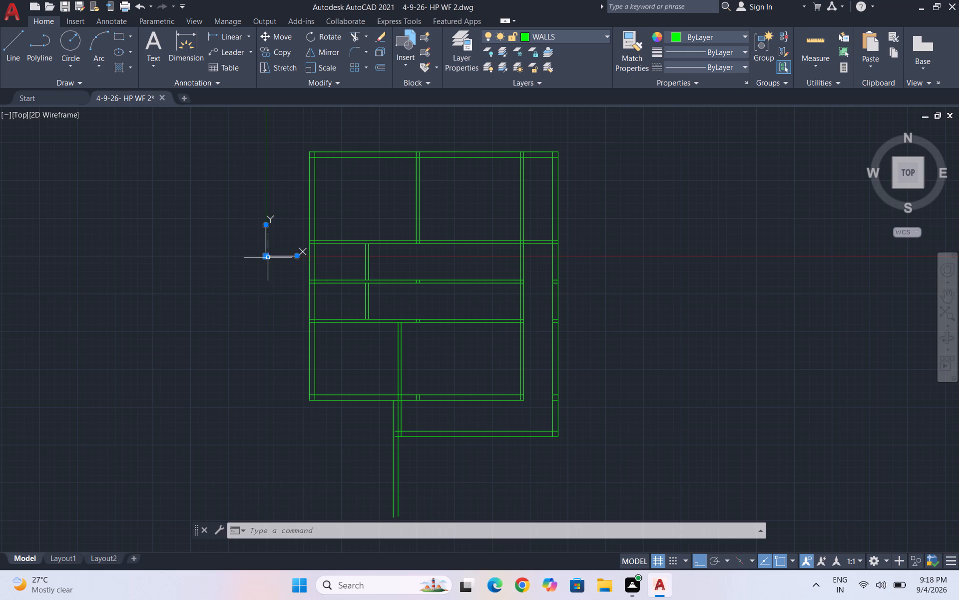
pyautogui.moveTo(265, 255); pyautogui.dragTo(113, 394)
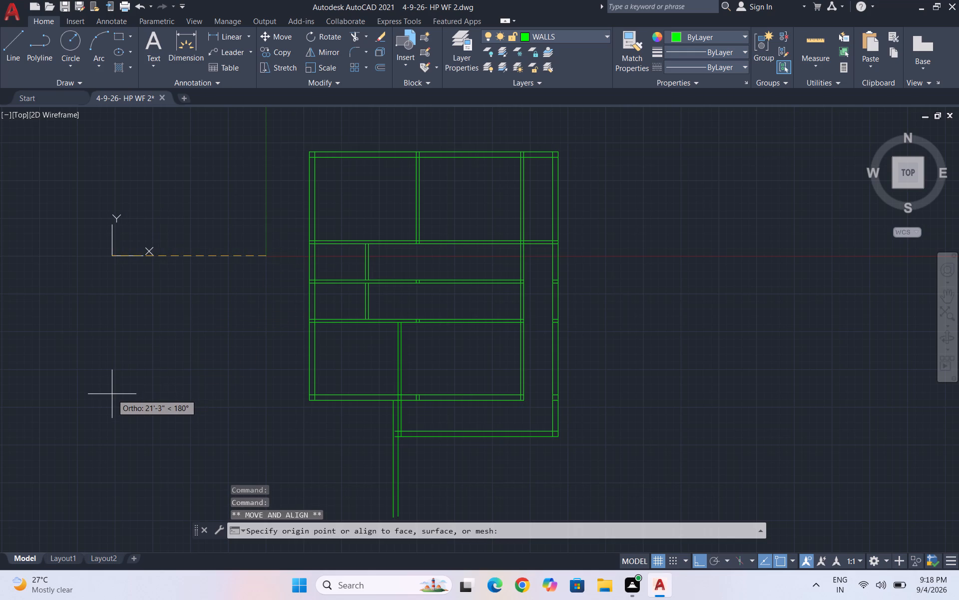
pyautogui.press('F8')
pyautogui.click(33, 521)
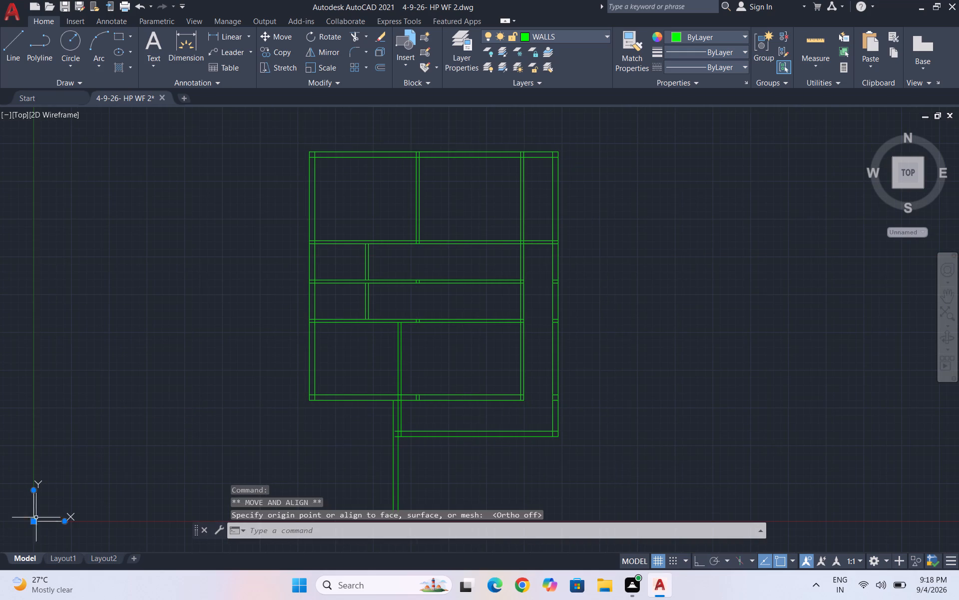
pyautogui.press('Escape')
pyautogui.press('Escape')
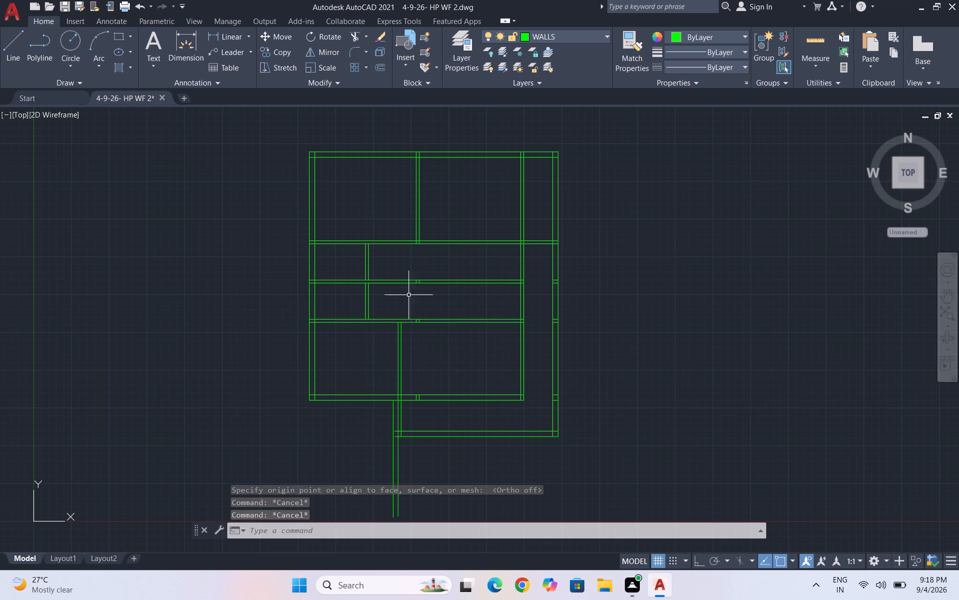
# Extend both lines of the short vertical partition through the horizontal wall between the two narrow middle rooms.
pyautogui.scroll(2, 410, 298)
pyautogui.scroll(3, 421, 247)
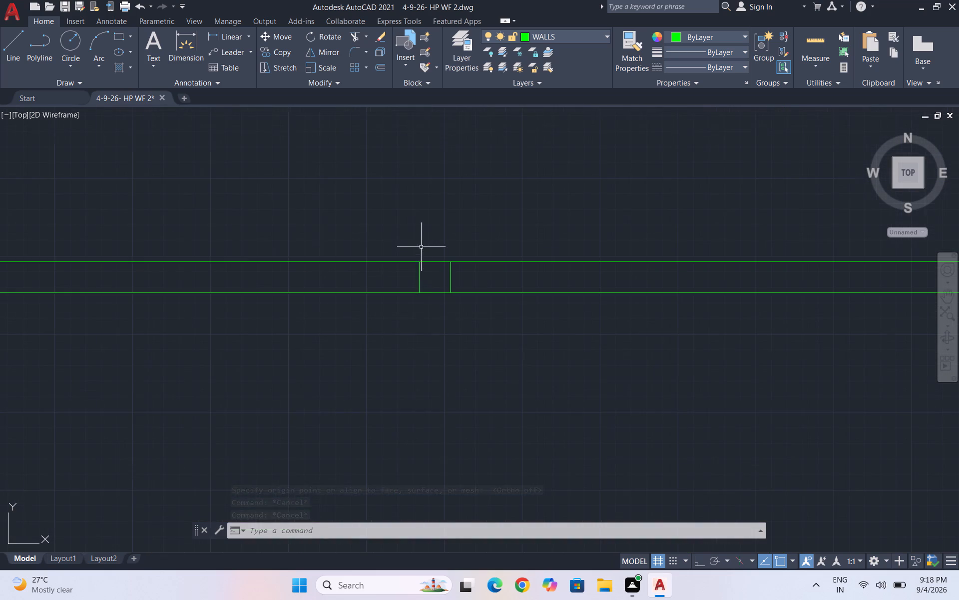
pyautogui.scroll(-4, 455, 264)
pyautogui.write('ex')
pyautogui.press('Return')
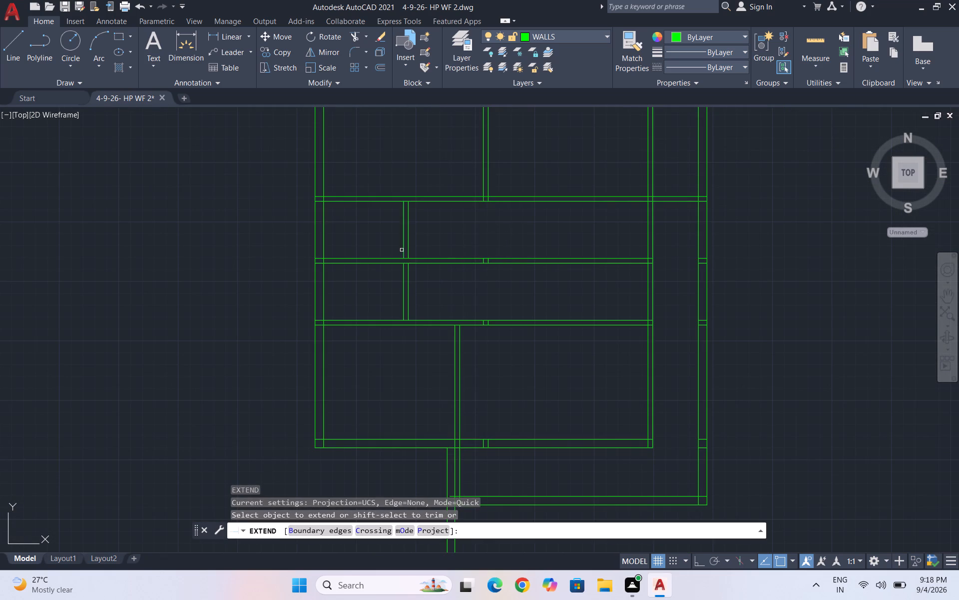
pyautogui.scroll(3, 407, 248)
pyautogui.click(380, 258)
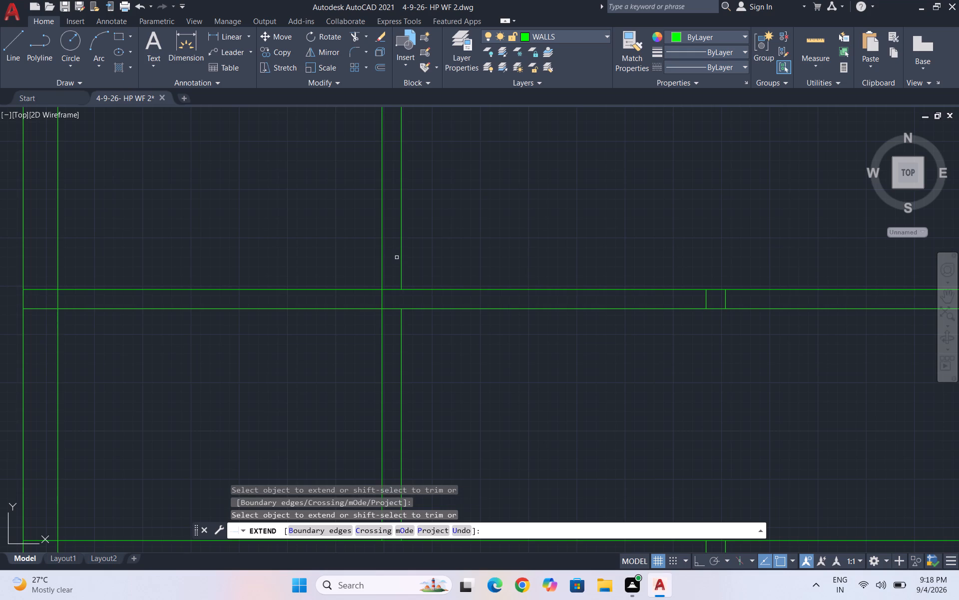
pyautogui.click(403, 258)
pyautogui.scroll(-1, 400, 257)
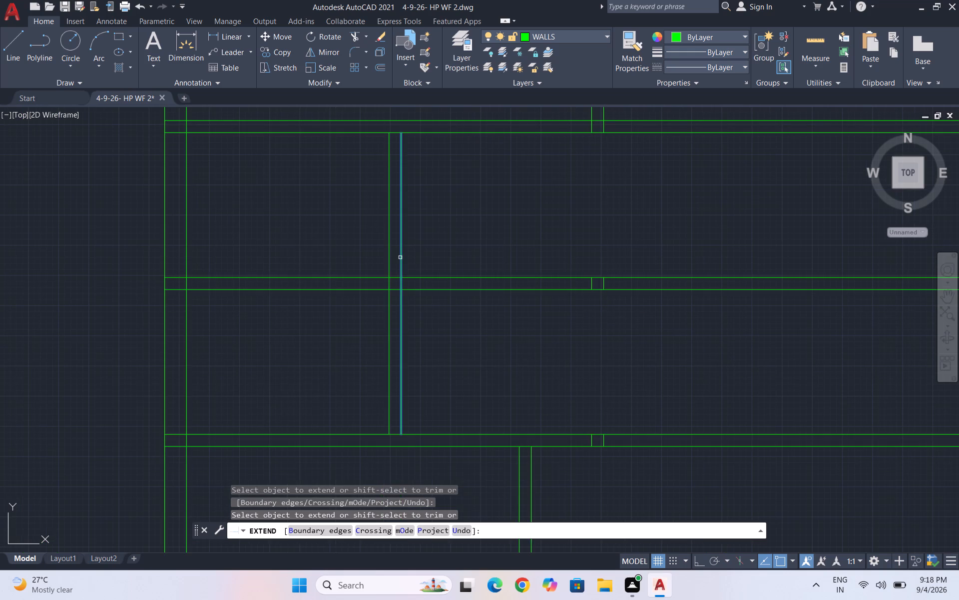
pyautogui.press('Escape')
# Delete the leftover pairs of short vertical lines inside the two horizontal walls bounding the lower narrow middle room.
pyautogui.scroll(3, 610, 282)
pyautogui.moveTo(610, 282); pyautogui.dragTo(584, 282)
pyautogui.click(458, 283)
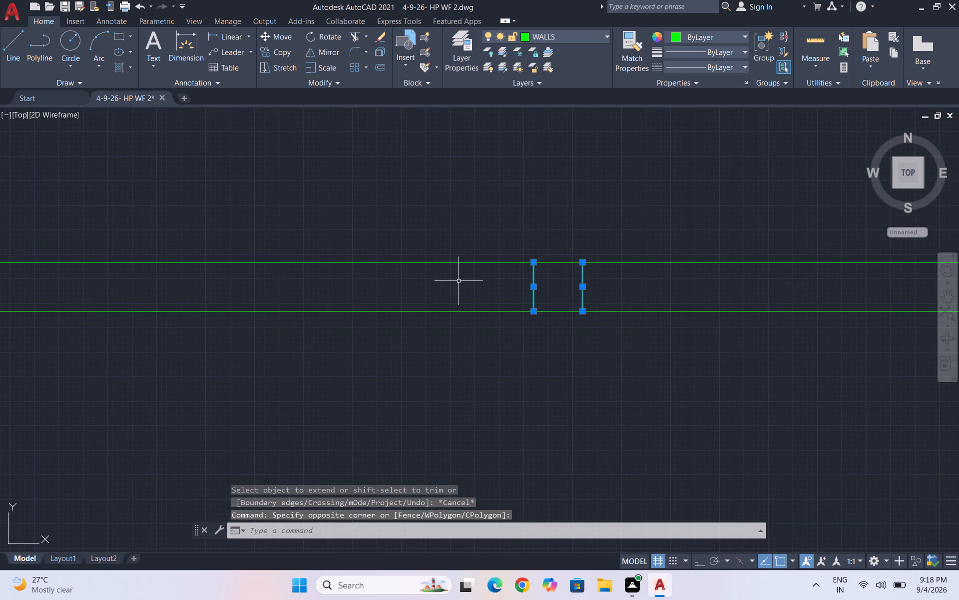
pyautogui.press('Delete')
pyautogui.scroll(-5, 448, 294)
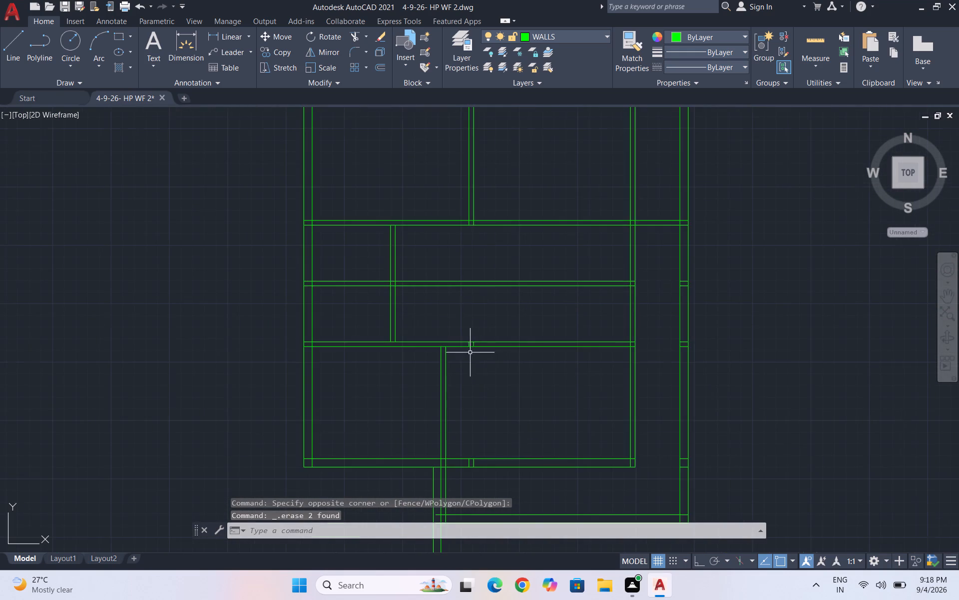
pyautogui.scroll(5, 469, 351)
pyautogui.moveTo(481, 337); pyautogui.dragTo(435, 332)
pyautogui.click(341, 333)
pyautogui.press('Delete')
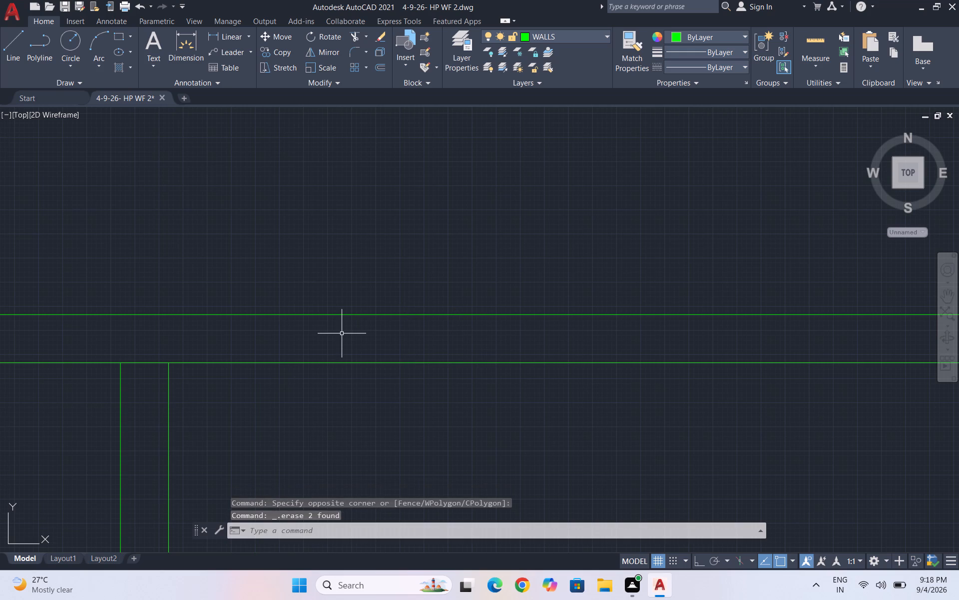
pyautogui.press('space')
pyautogui.press('Escape')
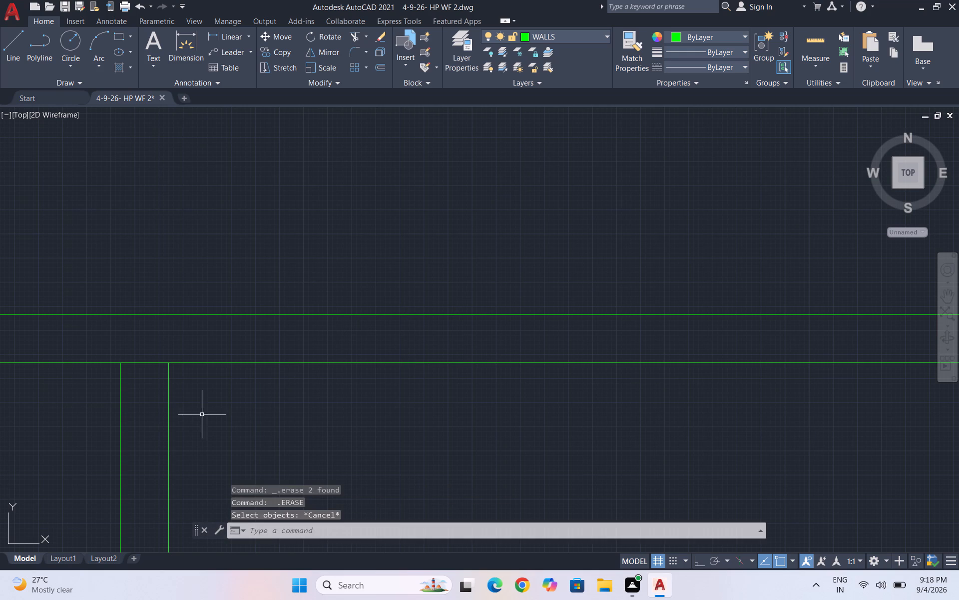
pyautogui.press('Escape')
# Extend both lines of the lower vertical partition up to the upper line of the horizontal wall above it.
pyautogui.write('ex')
pyautogui.press('Return')
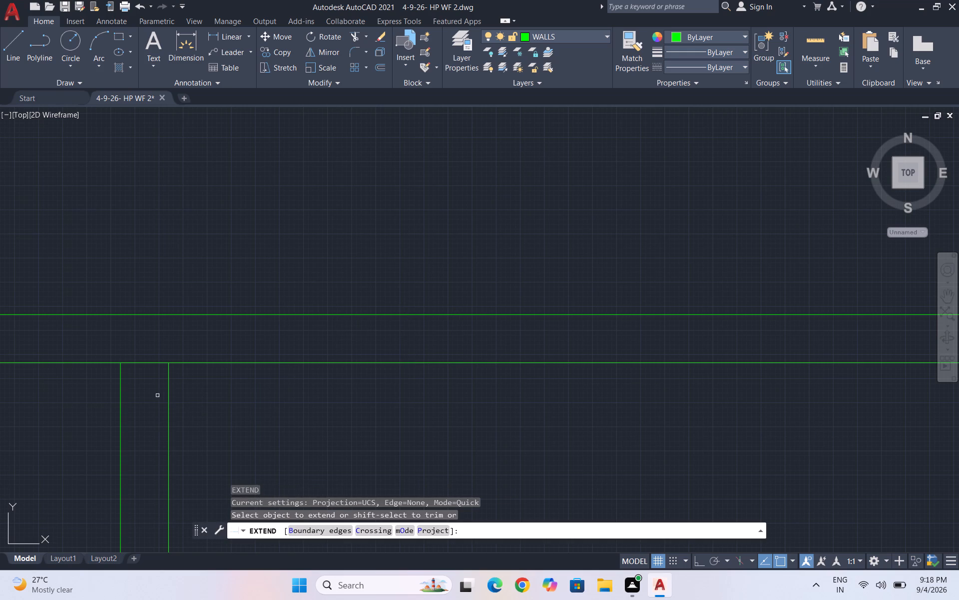
pyautogui.click(169, 380)
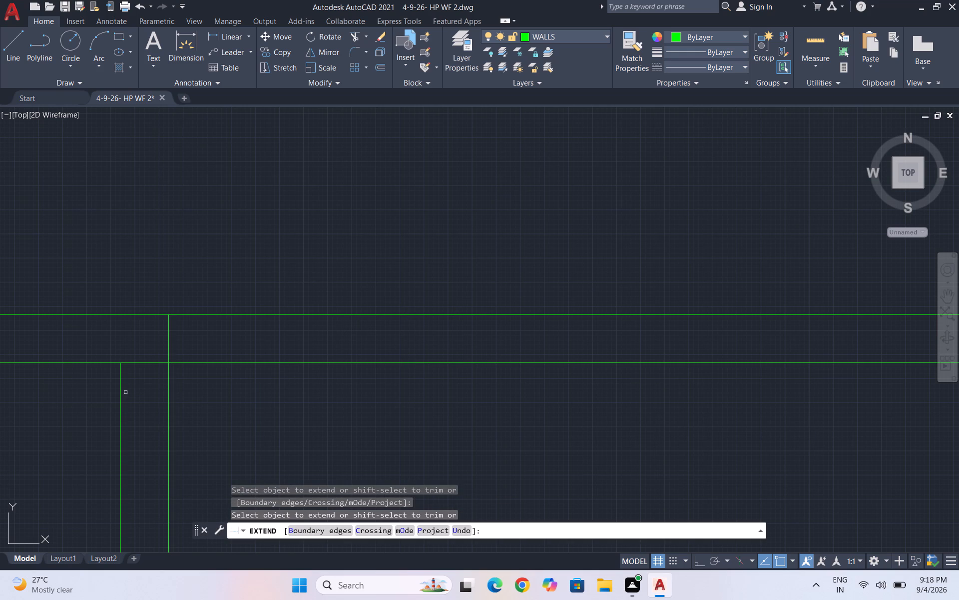
pyautogui.click(120, 389)
# Delete the leftover pair of short vertical lines inside the bottom wall of the main house block.
pyautogui.scroll(-4, 230, 310)
pyautogui.scroll(-2, 303, 316)
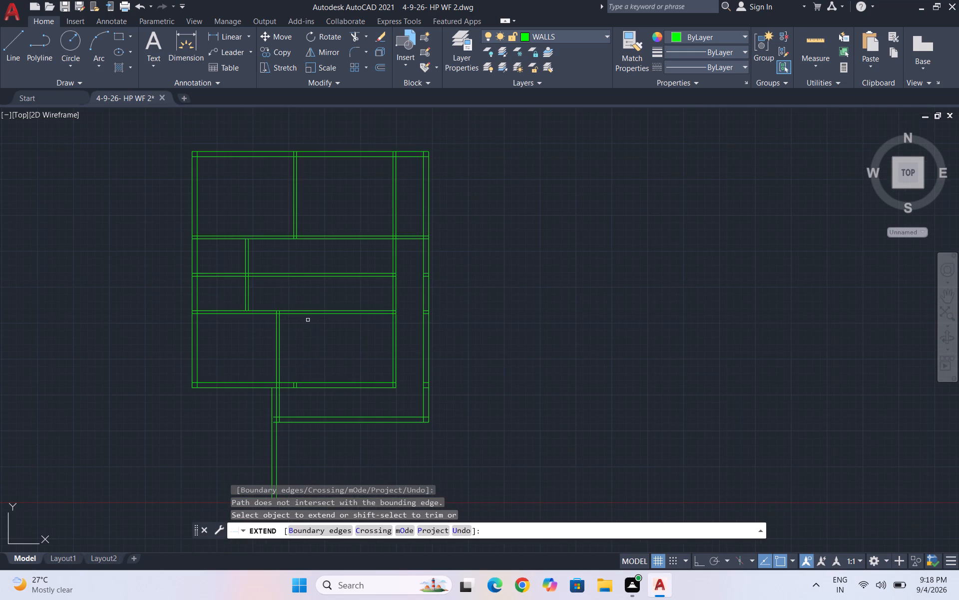
pyautogui.scroll(6, 289, 393)
pyautogui.moveTo(388, 340); pyautogui.dragTo(306, 341)
pyautogui.moveTo(304, 331); pyautogui.dragTo(409, 335)
pyautogui.press('Escape')
pyautogui.moveTo(410, 335); pyautogui.dragTo(293, 339)
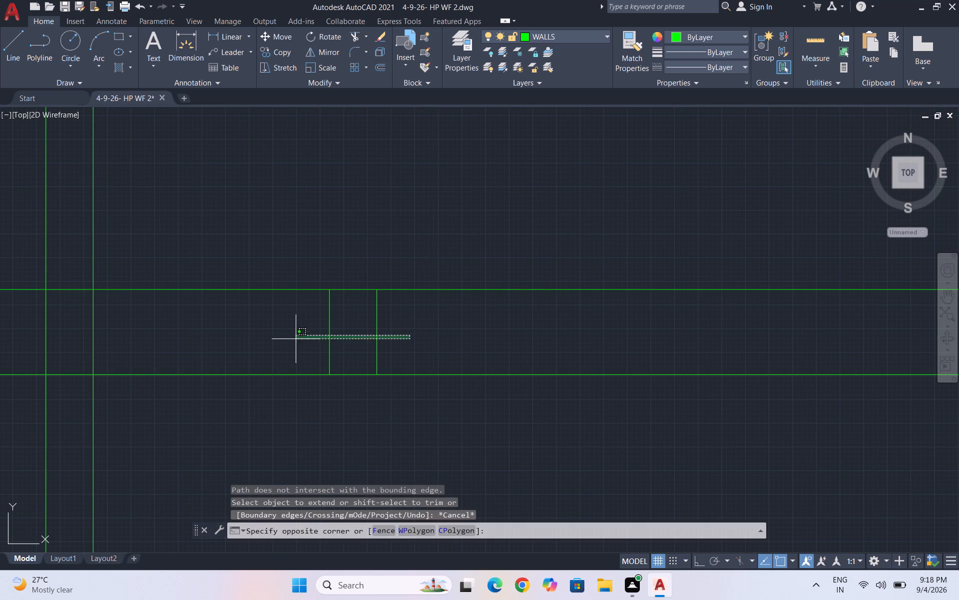
pyautogui.moveTo(293, 339); pyautogui.dragTo(274, 338)
pyautogui.press('Delete')
# Examine the overall wall layout, including the lower wall junctions, the extension and the side passage.
pyautogui.scroll(-5, 280, 325)
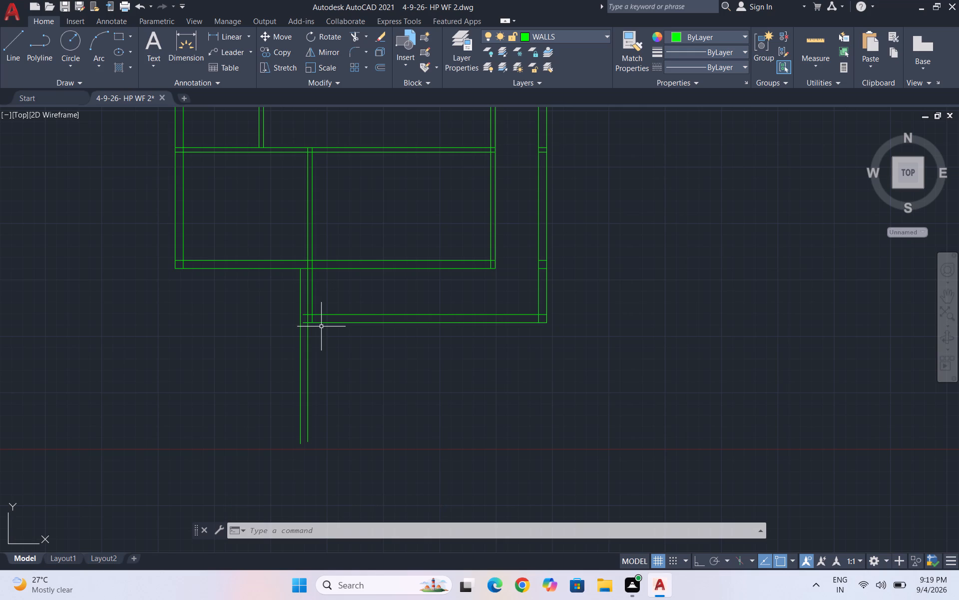
pyautogui.scroll(-3, 326, 330)
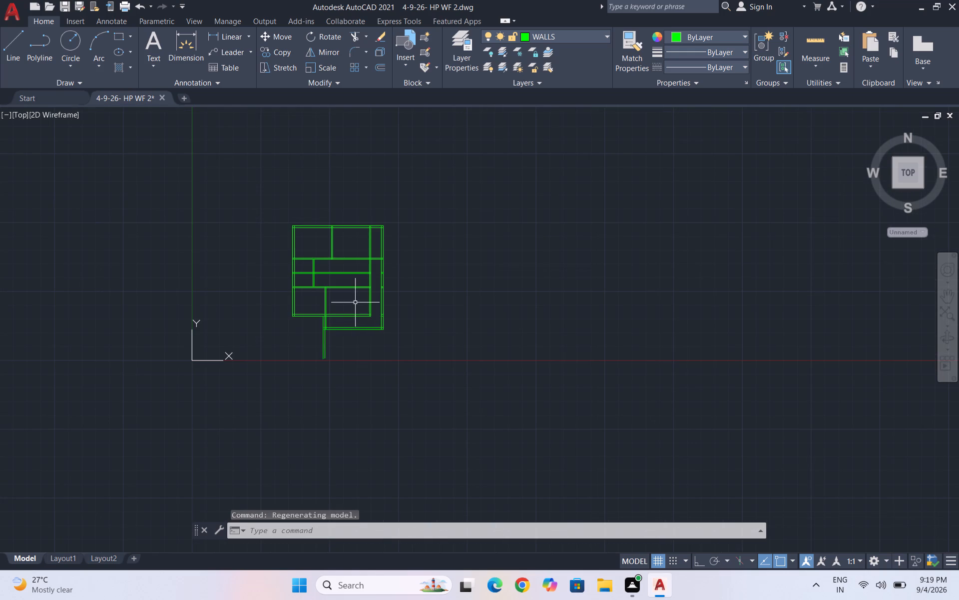
pyautogui.scroll(1, 334, 294)
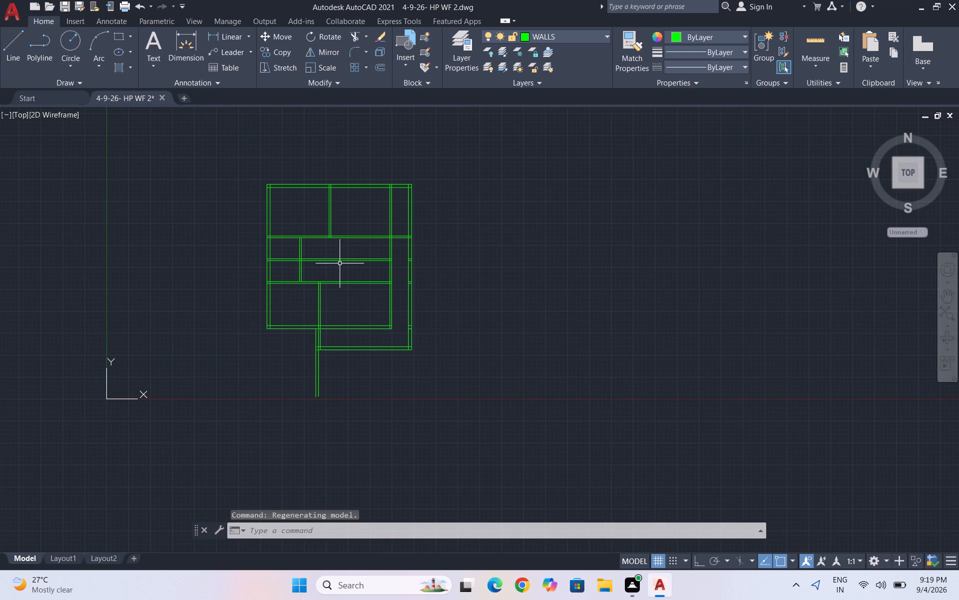
pyautogui.scroll(1, 340, 263)
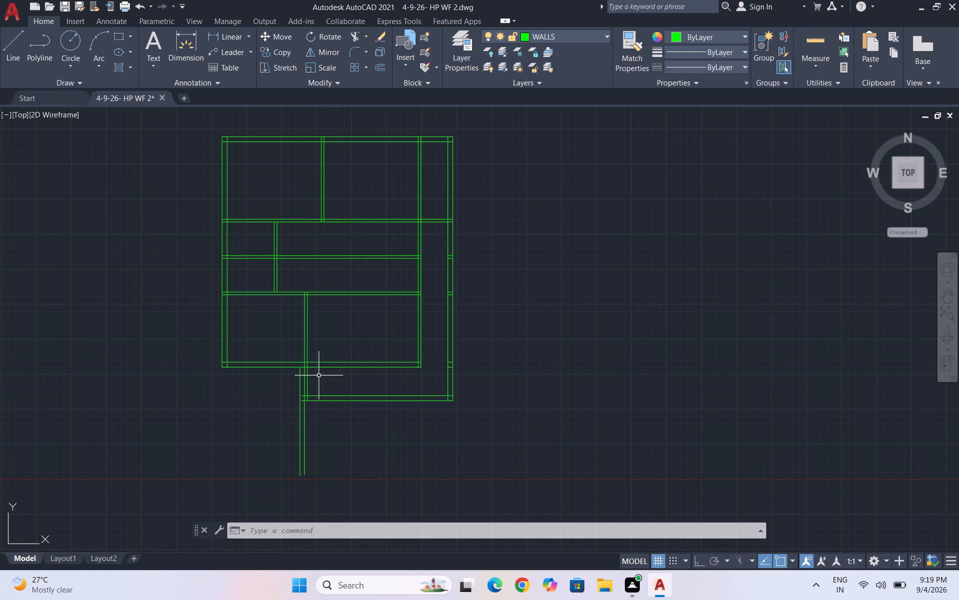
pyautogui.scroll(2, 297, 396)
pyautogui.scroll(-1, 390, 328)
pyautogui.scroll(-2, 320, 349)
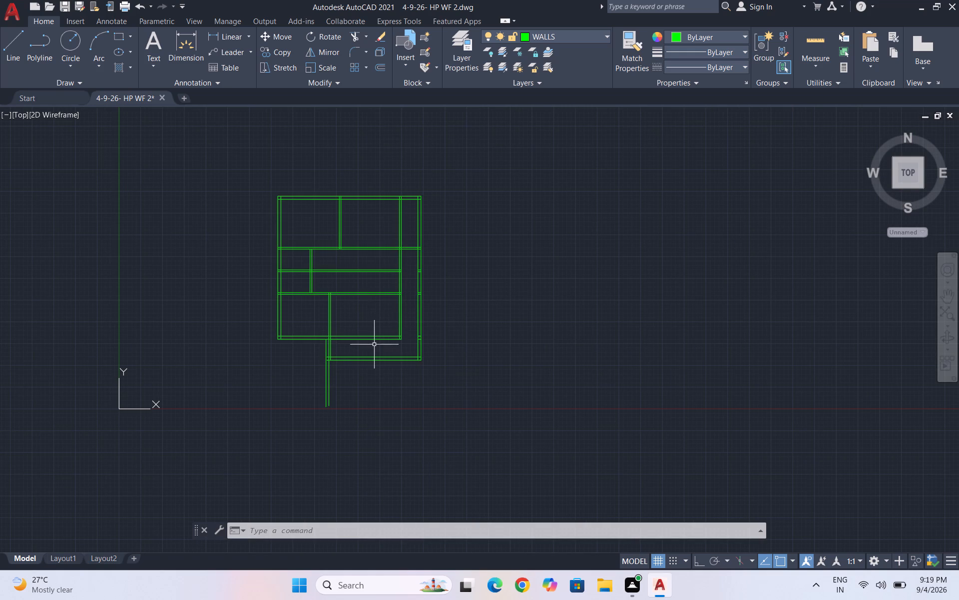
pyautogui.scroll(4, 375, 348)
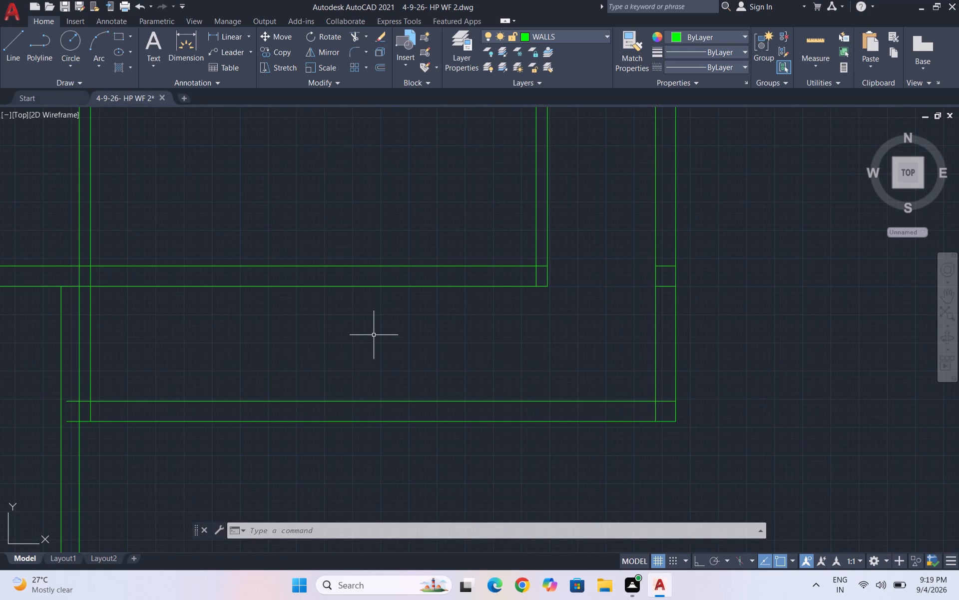
pyautogui.scroll(-3, 383, 326)
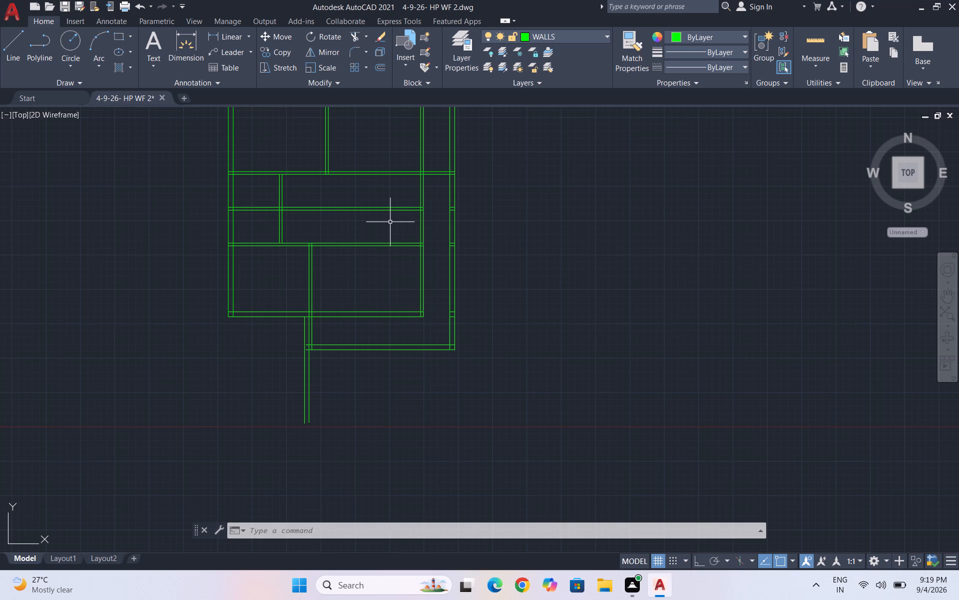
pyautogui.scroll(-3, 390, 239)
pyautogui.scroll(4, 390, 252)
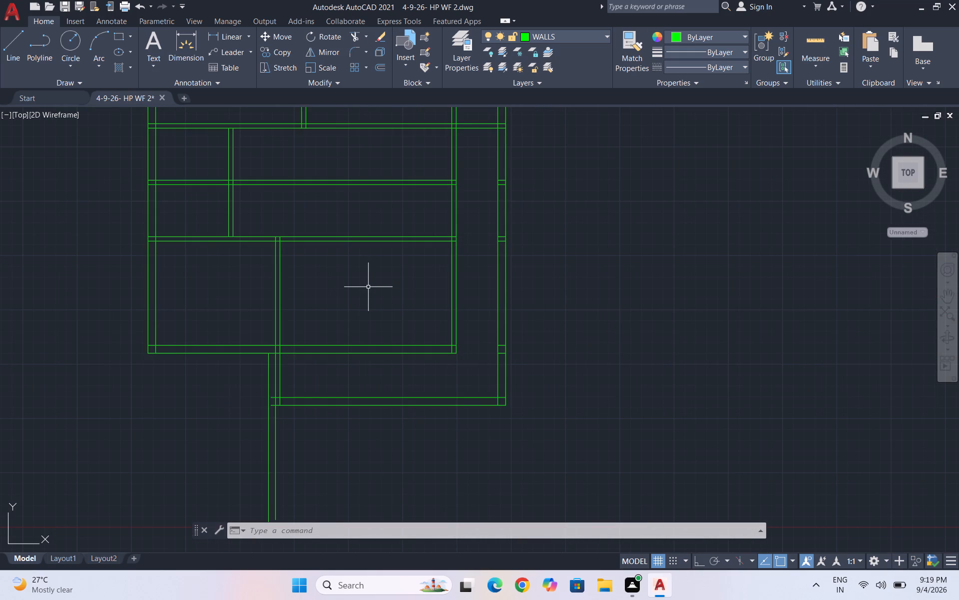
pyautogui.scroll(-3, 321, 340)
pyautogui.scroll(1, 314, 349)
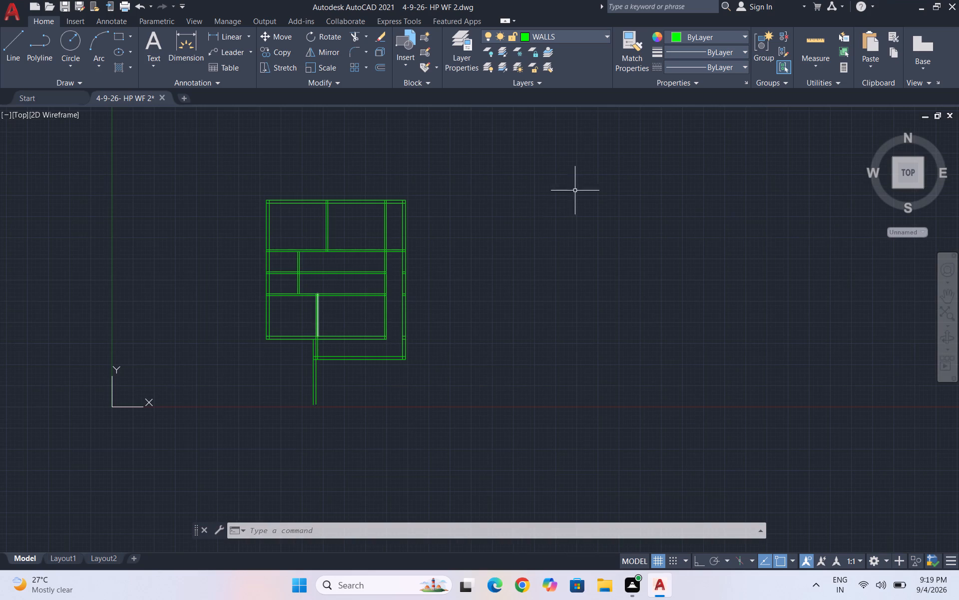
# Measure the room sizes and the wall lengths around the plan and its lower extension with the quick Measure tool.
pyautogui.click(827, 66)
pyautogui.click(823, 83)
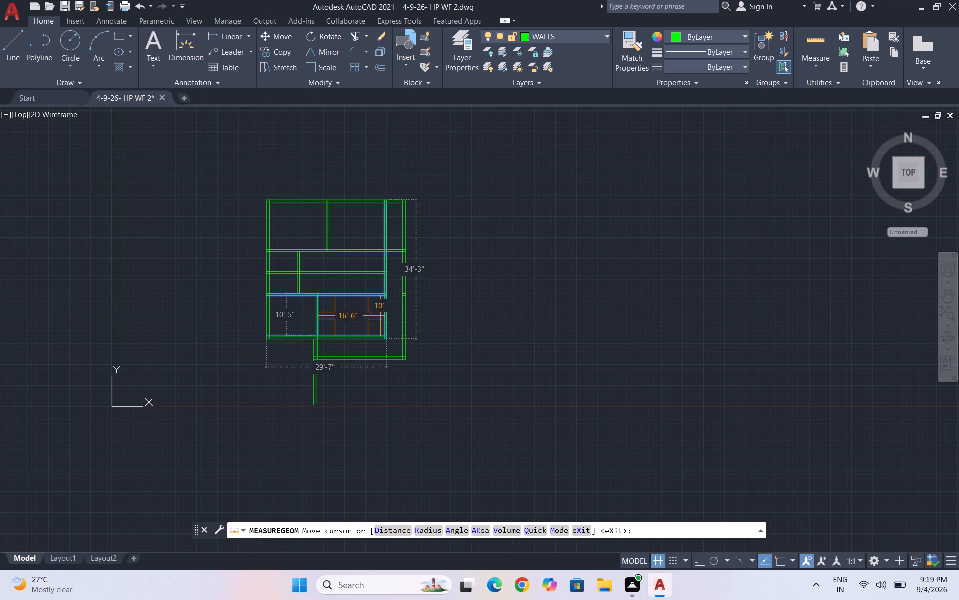
pyautogui.scroll(1, 369, 312)
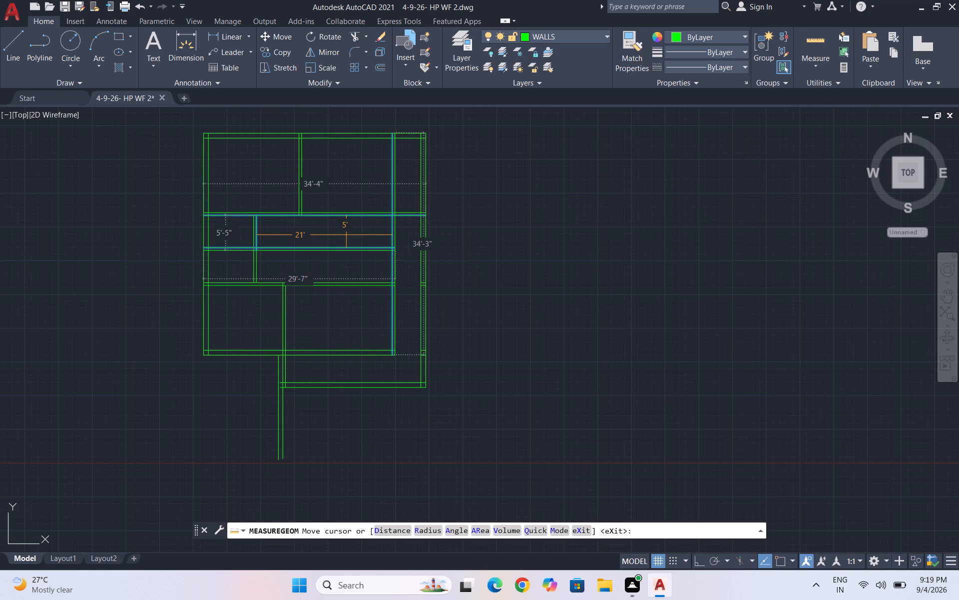
pyautogui.scroll(2, 279, 401)
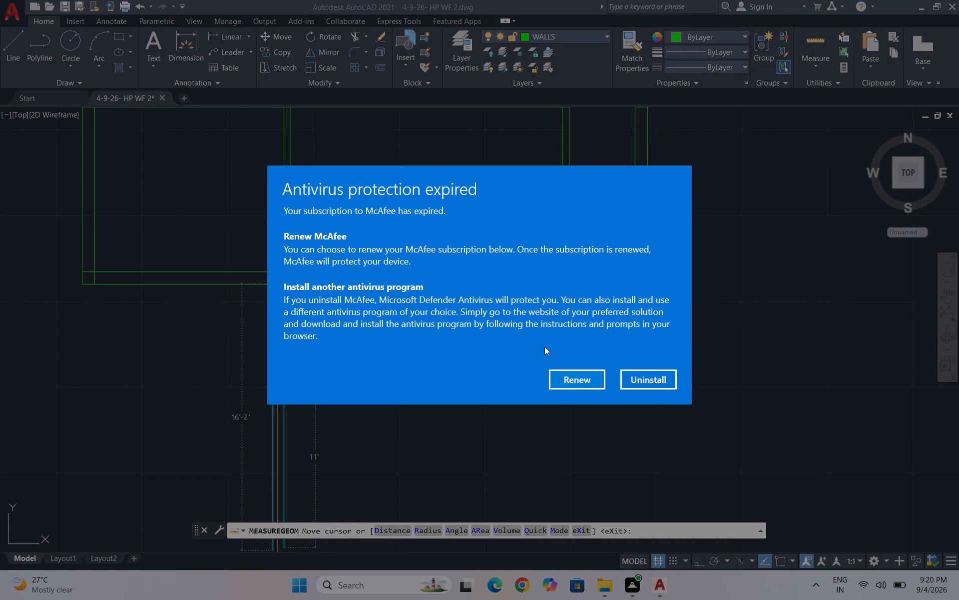
# Choose to renew McAfee in the expired antivirus protection notice.
pyautogui.click(562, 386)
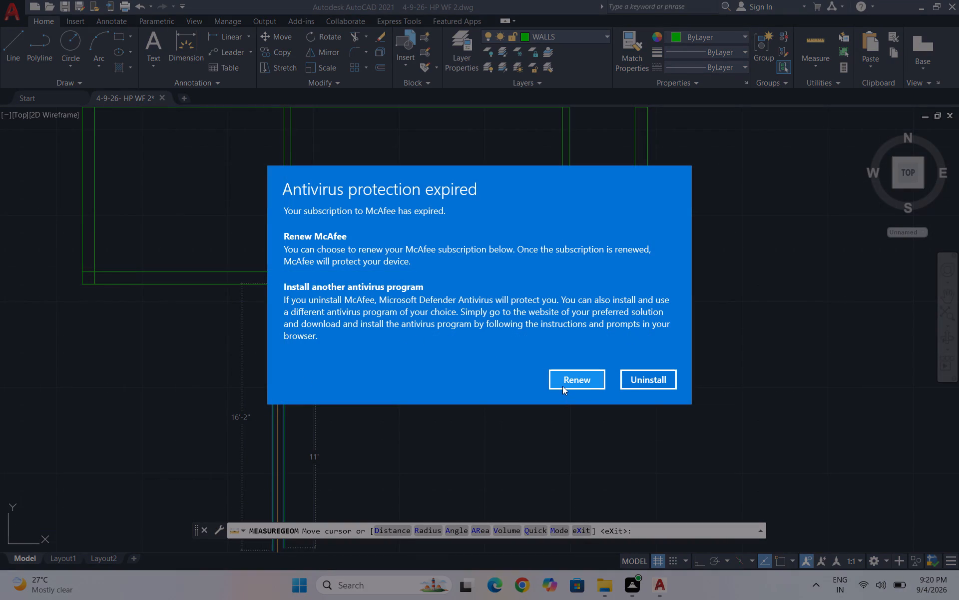
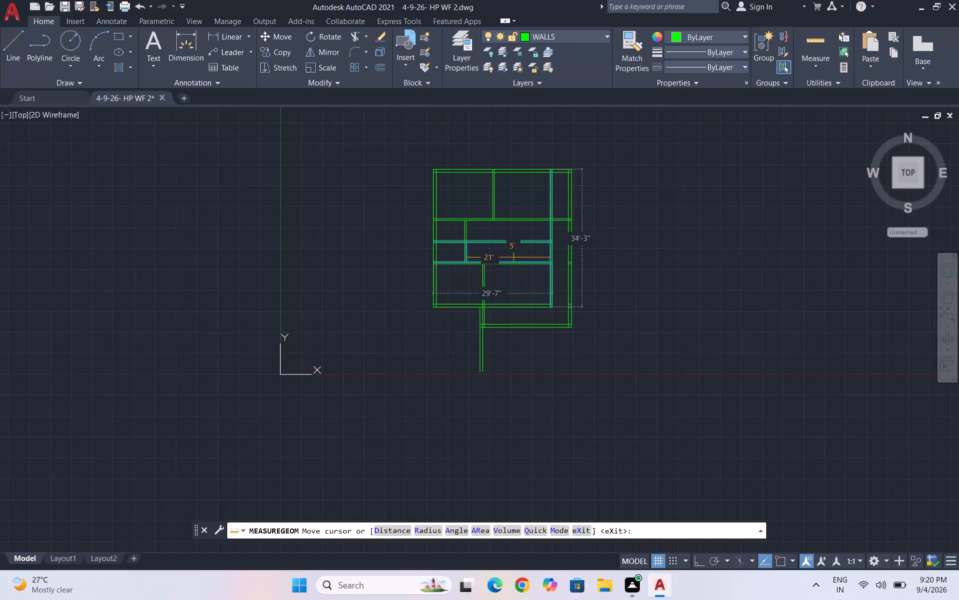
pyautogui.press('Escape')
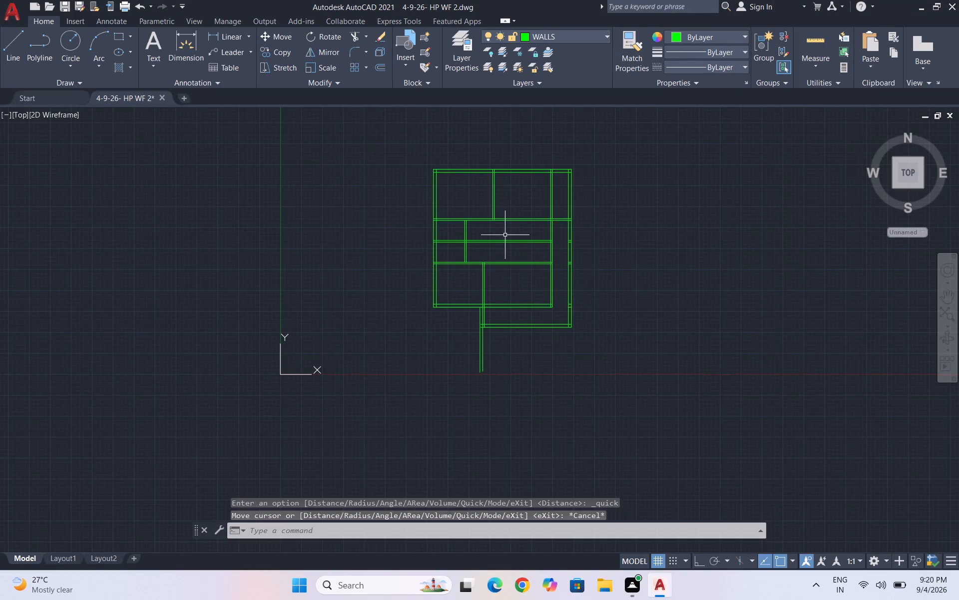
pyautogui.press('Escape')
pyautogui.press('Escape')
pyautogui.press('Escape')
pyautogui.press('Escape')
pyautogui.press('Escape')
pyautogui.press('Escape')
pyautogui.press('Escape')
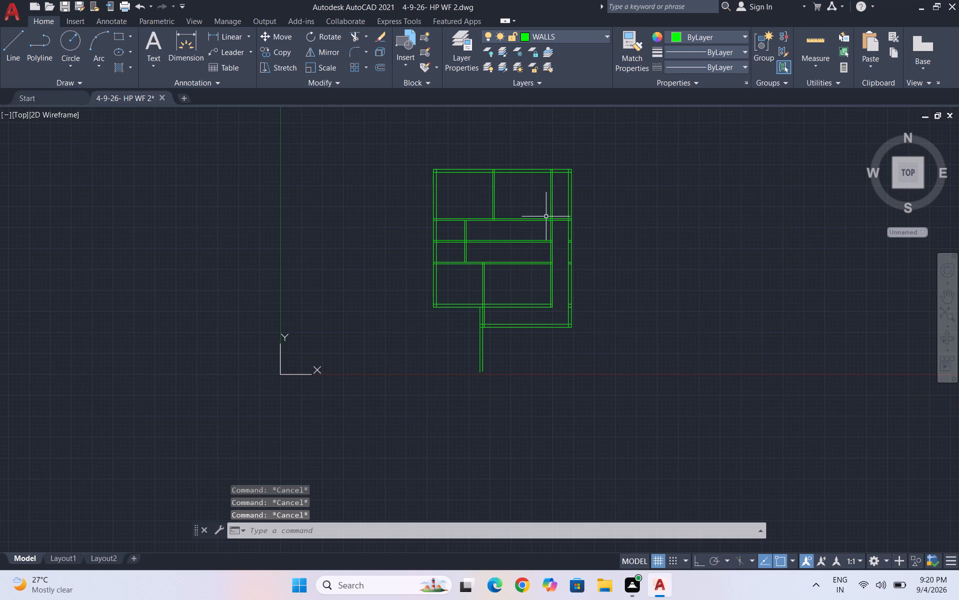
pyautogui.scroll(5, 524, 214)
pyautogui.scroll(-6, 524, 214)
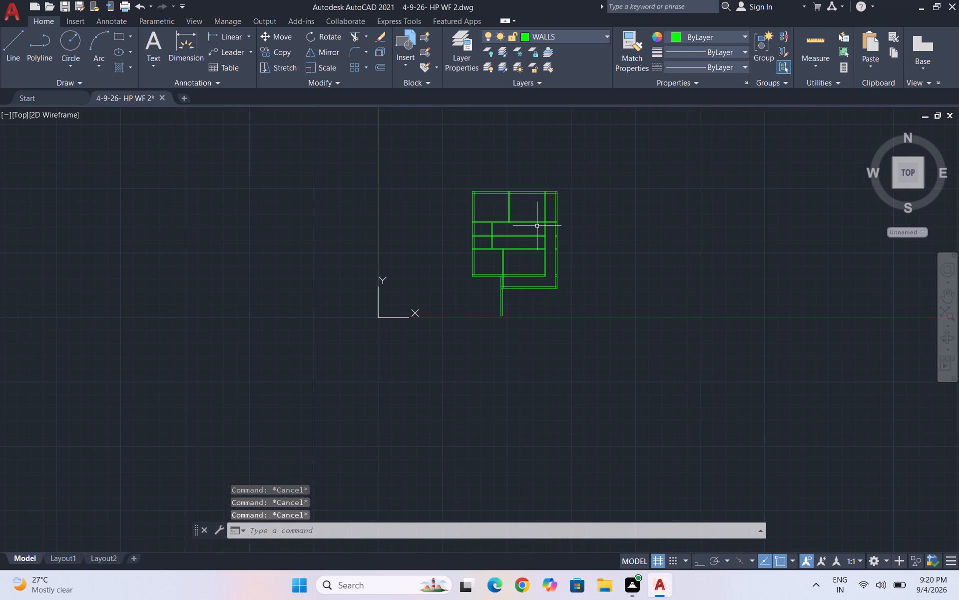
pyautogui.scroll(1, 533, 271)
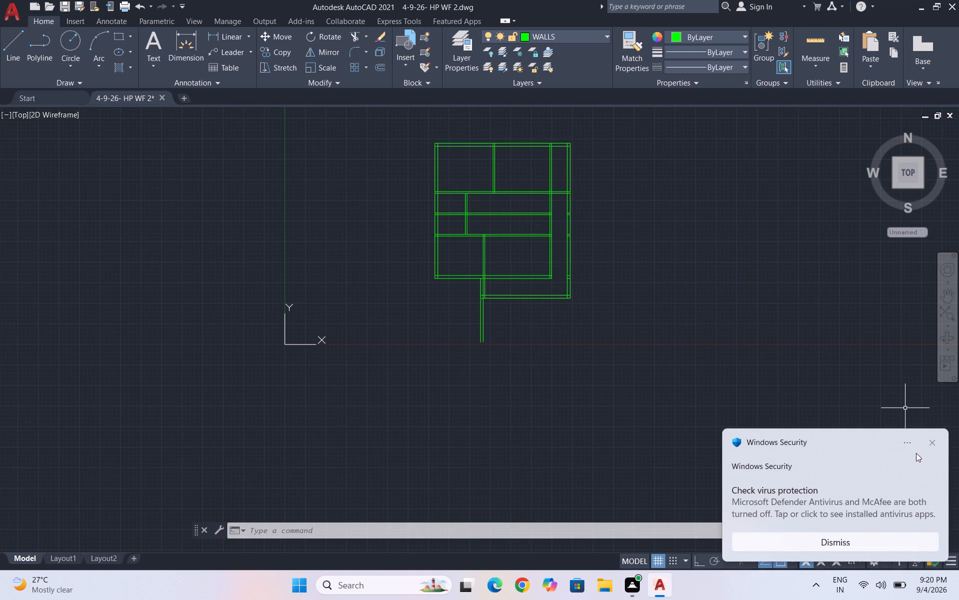
# Dismiss the Windows Security notification about virus protection.
pyautogui.click(937, 445)
pyautogui.click(818, 422)
pyautogui.click(628, 242)
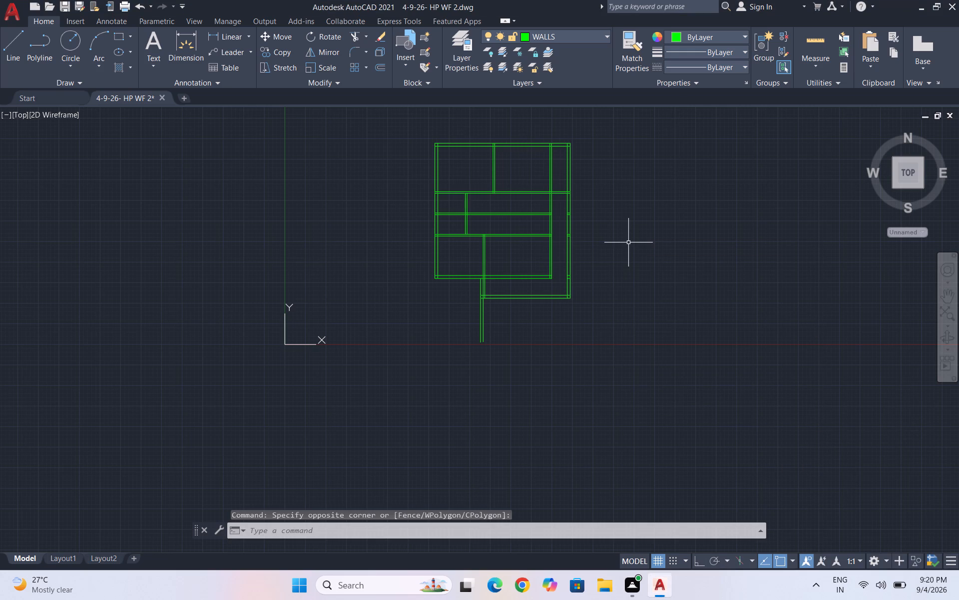
# Save the drawing.
pyautogui.hotkey('ctrl', 's')
pyautogui.hotkey('ctrl', 's')
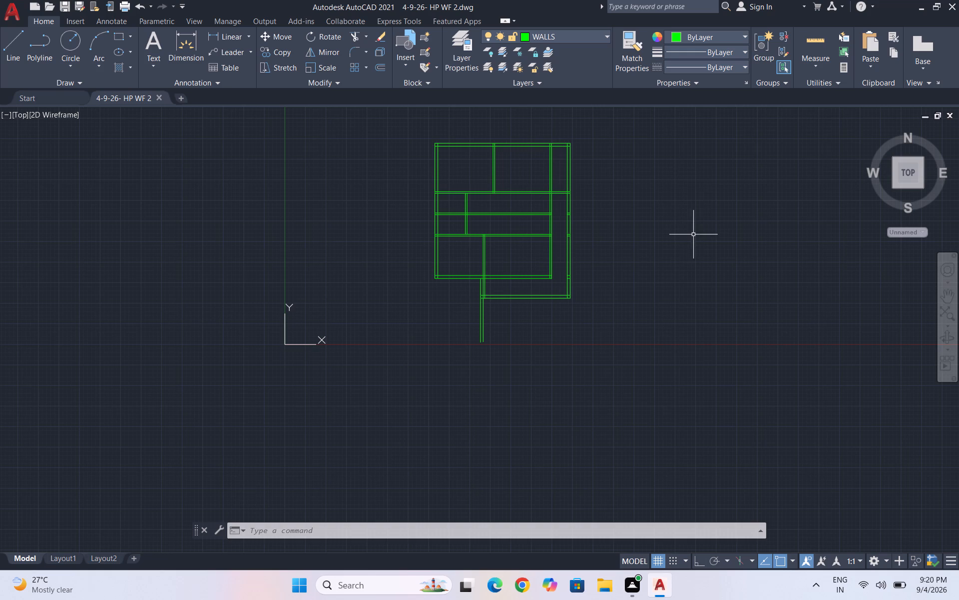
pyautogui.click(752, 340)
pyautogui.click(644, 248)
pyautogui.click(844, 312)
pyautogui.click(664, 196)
# Examine the junction where the upper partition wall meets the top outer wall.
pyautogui.scroll(1, 492, 153)
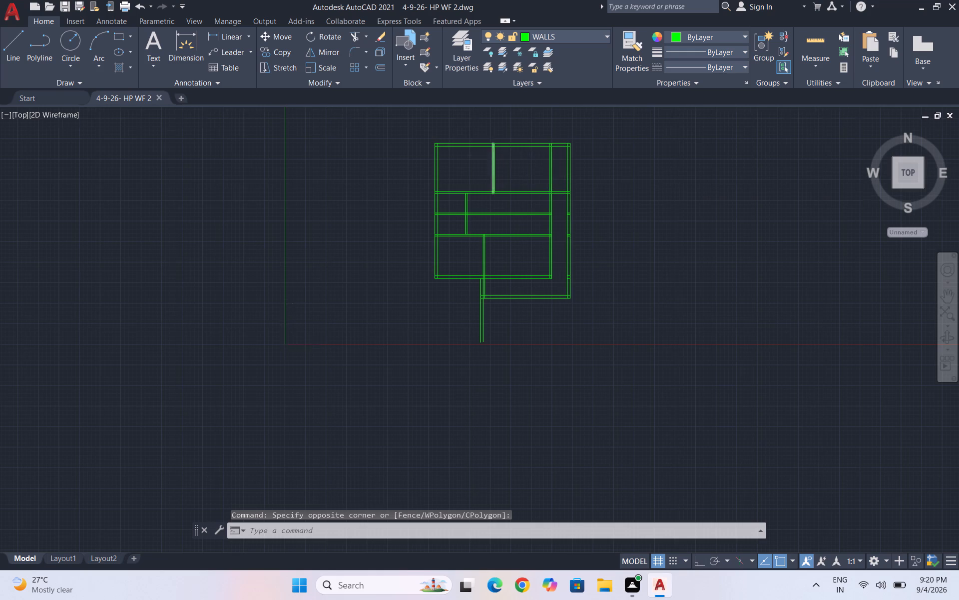
pyautogui.scroll(2, 506, 145)
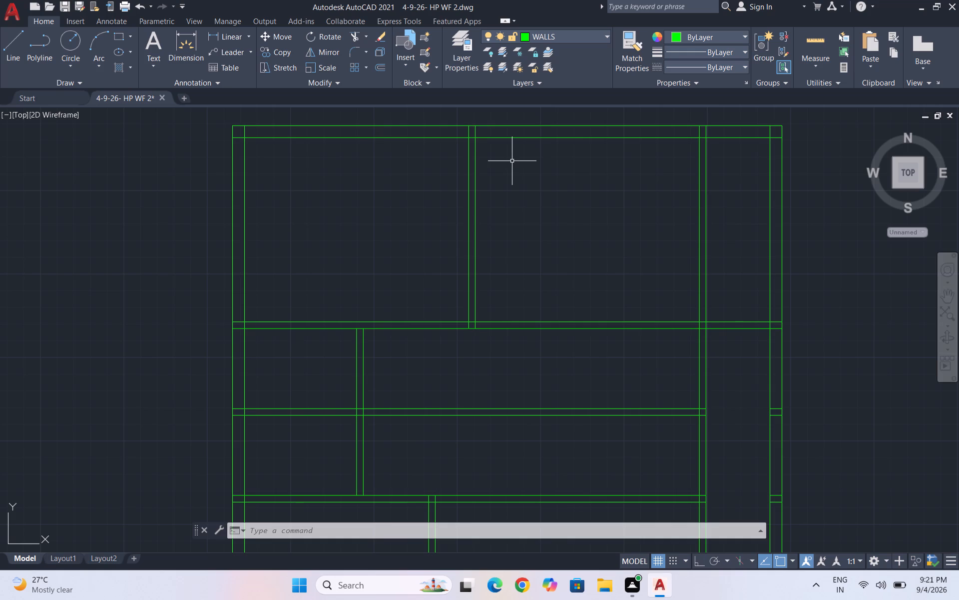
pyautogui.scroll(-4, 534, 152)
pyautogui.scroll(4, 514, 153)
pyautogui.scroll(3, 588, 140)
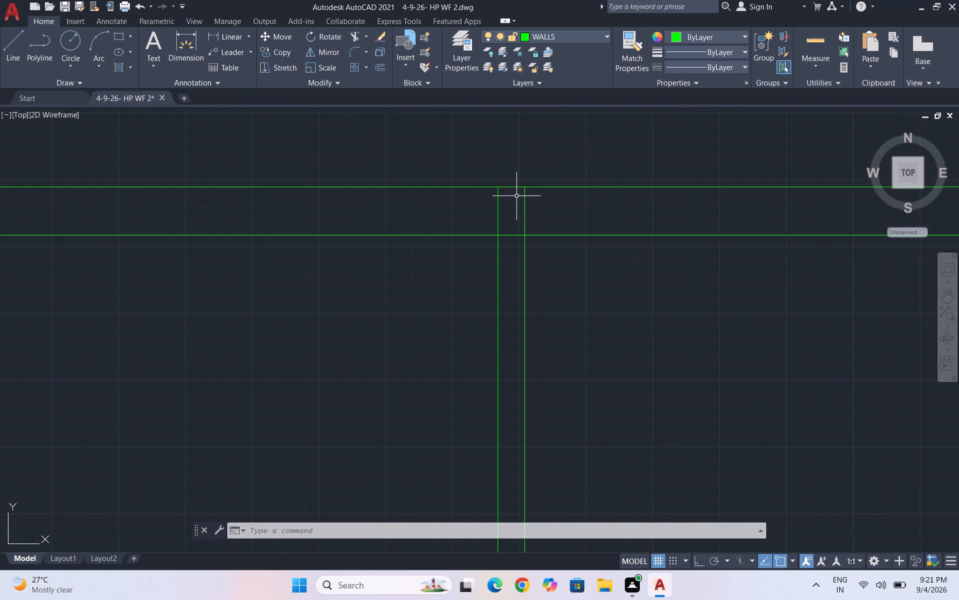
pyautogui.scroll(5, 514, 197)
pyautogui.scroll(-14, 520, 181)
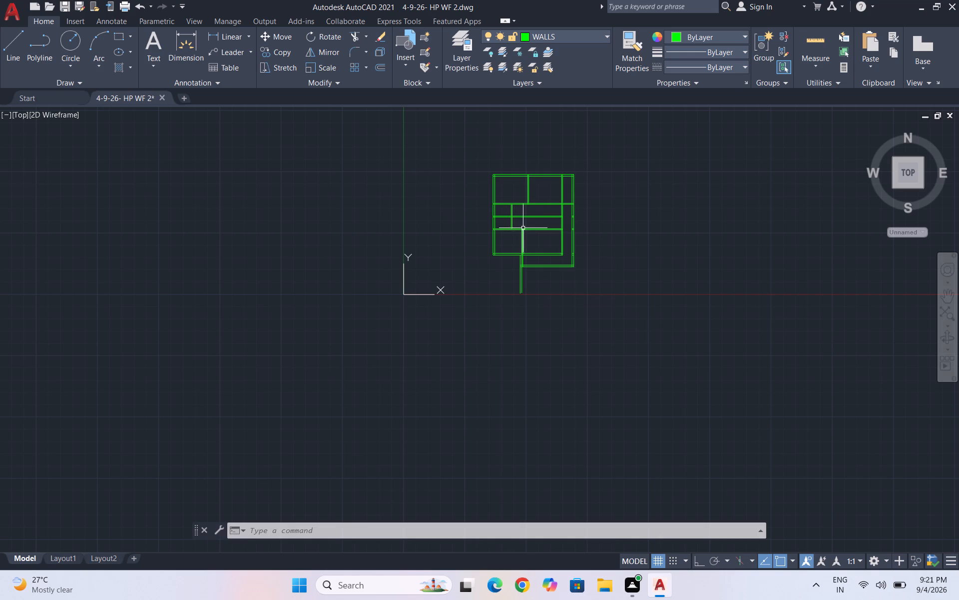
# Delete the two long vertical lines that run down past the left end of the lower extension.
pyautogui.scroll(2, 550, 262)
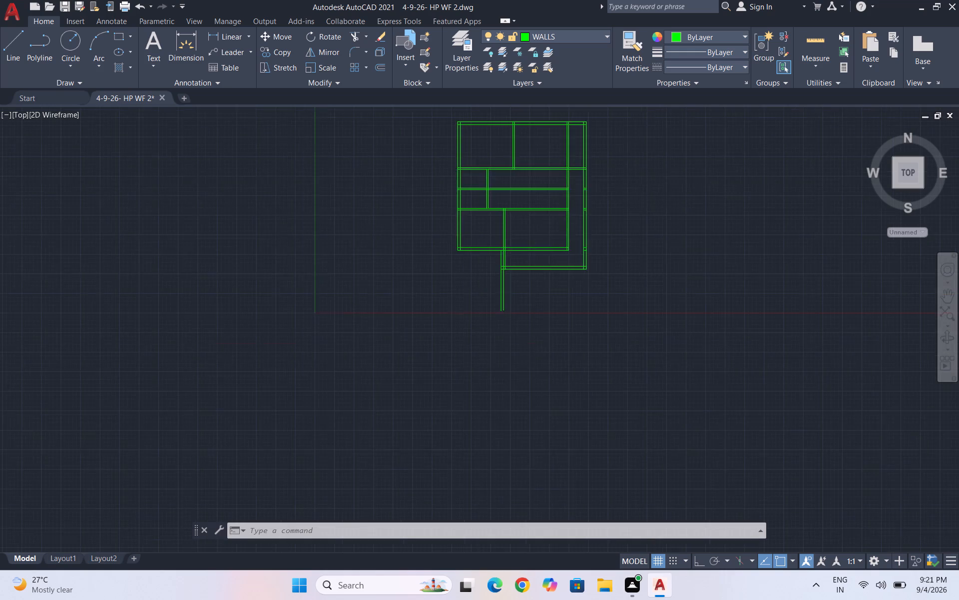
pyautogui.scroll(1, 548, 261)
pyautogui.scroll(-5, 499, 174)
pyautogui.scroll(4, 484, 227)
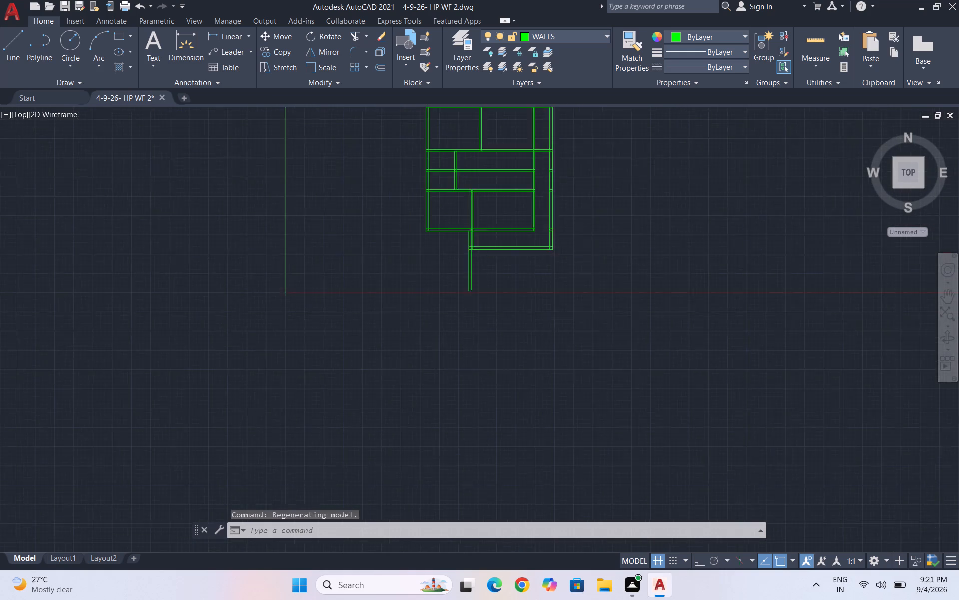
pyautogui.scroll(3, 463, 272)
pyautogui.moveTo(472, 305); pyautogui.dragTo(467, 306)
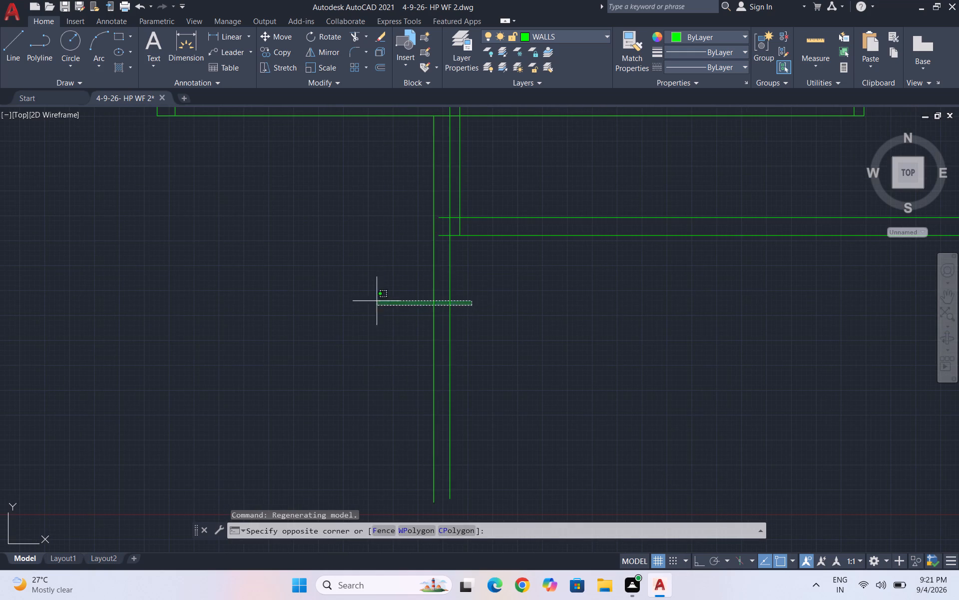
pyautogui.click(351, 301)
pyautogui.press('Delete')
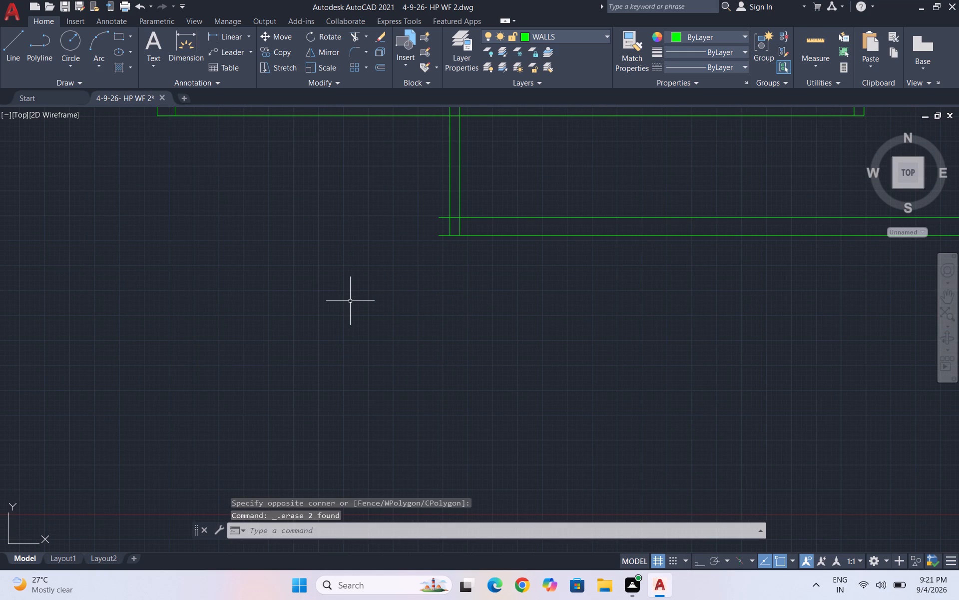
# Trim away the left vertical wall line of the lower extension, including its piece inside the extension's bottom wall.
pyautogui.write('tr')
pyautogui.press('Return')
pyautogui.press('Return')
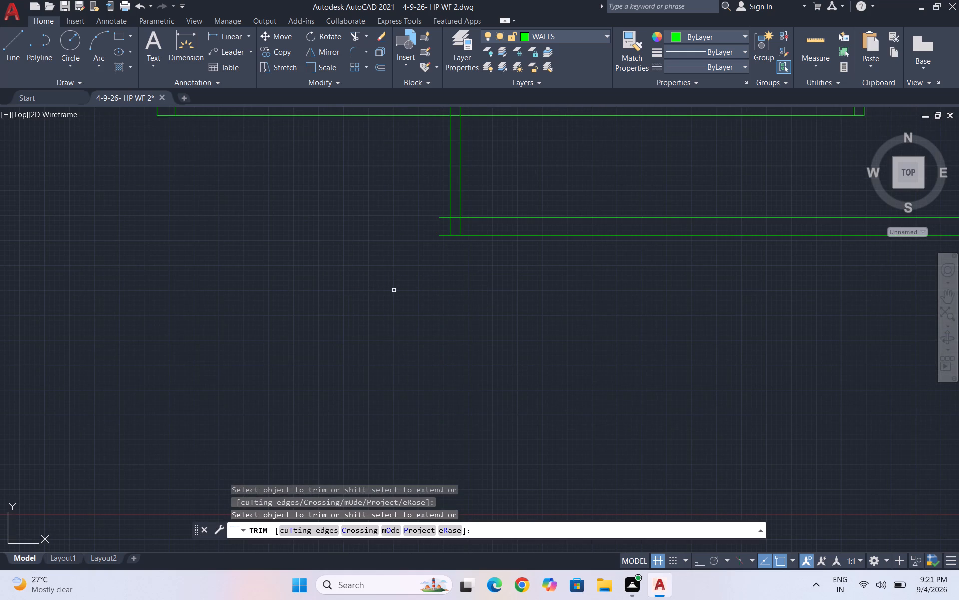
pyautogui.click(451, 168)
pyautogui.click(450, 224)
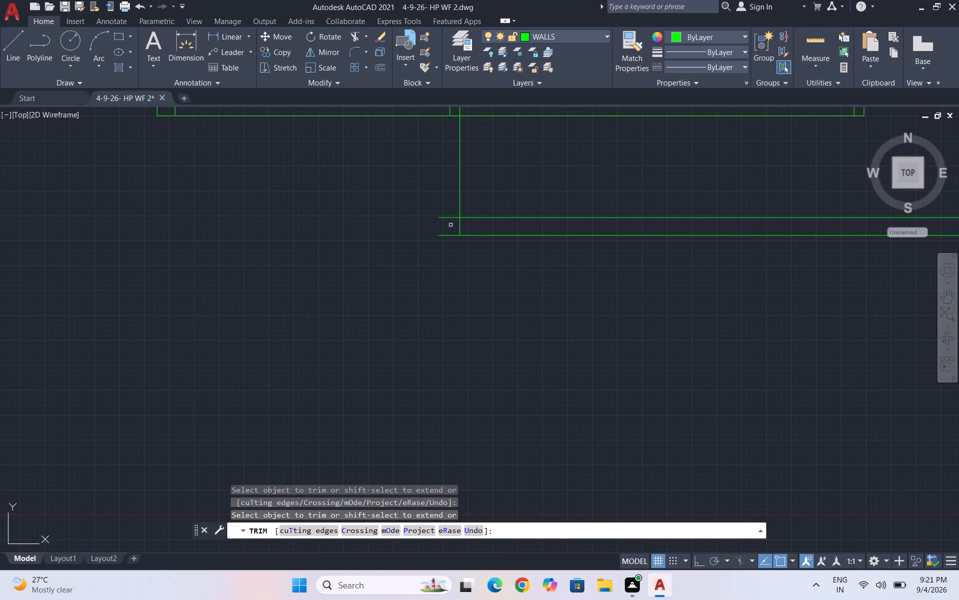
pyautogui.press('Escape')
pyautogui.press('Escape')
pyautogui.scroll(-1, 338, 290)
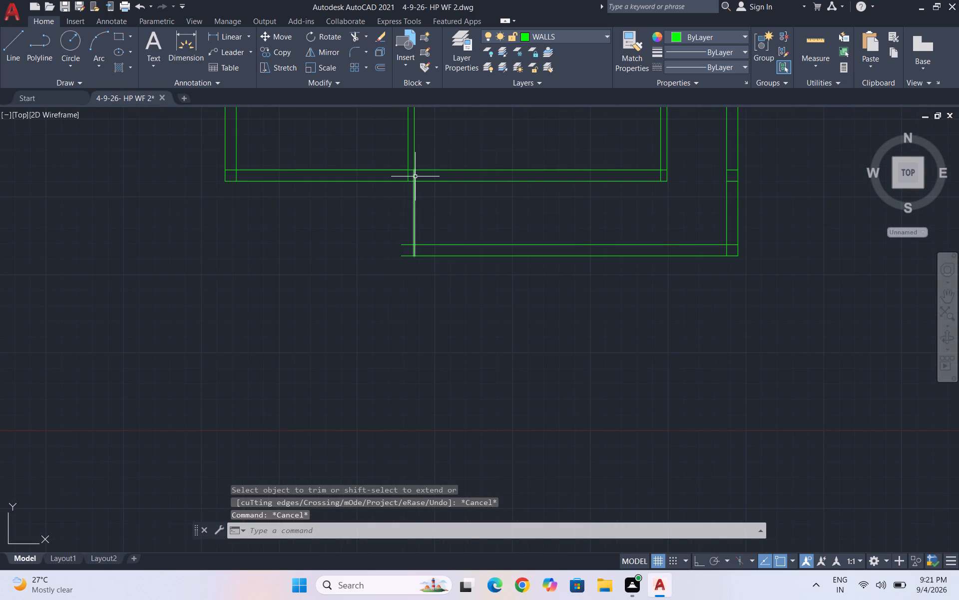
# With Ortho on, draw a 5' line straight down from the main block's bottom wall, in line with the lower partition's left face.
pyautogui.press('l')
pyautogui.press('Return')
pyautogui.scroll(3, 408, 180)
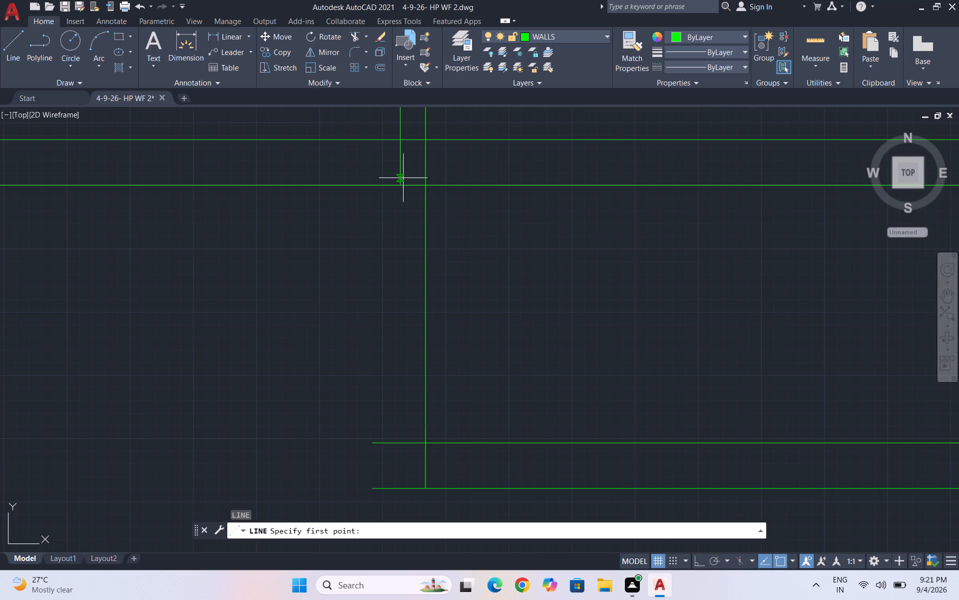
pyautogui.click(403, 185)
pyautogui.scroll(-4, 402, 173)
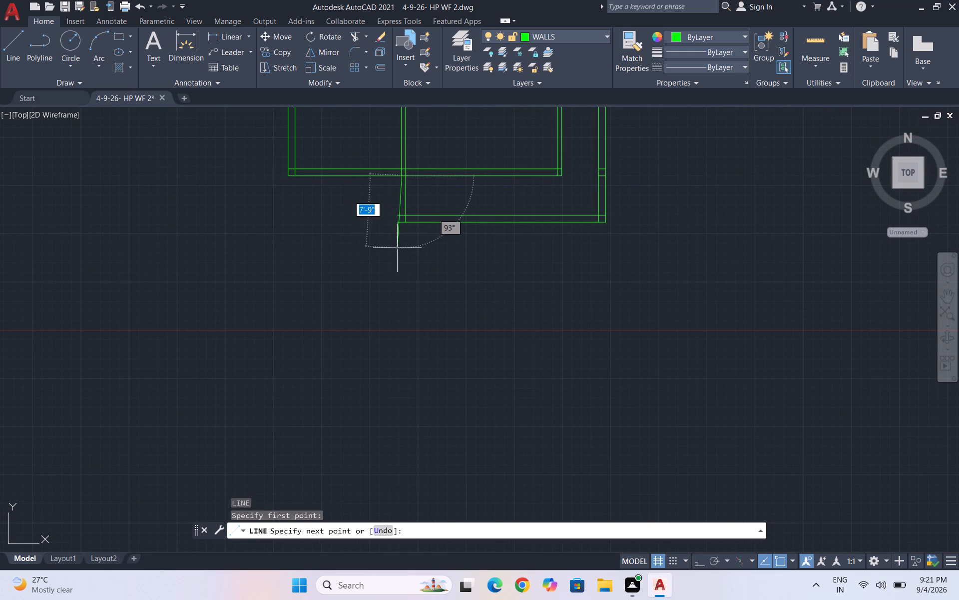
pyautogui.press('F8')
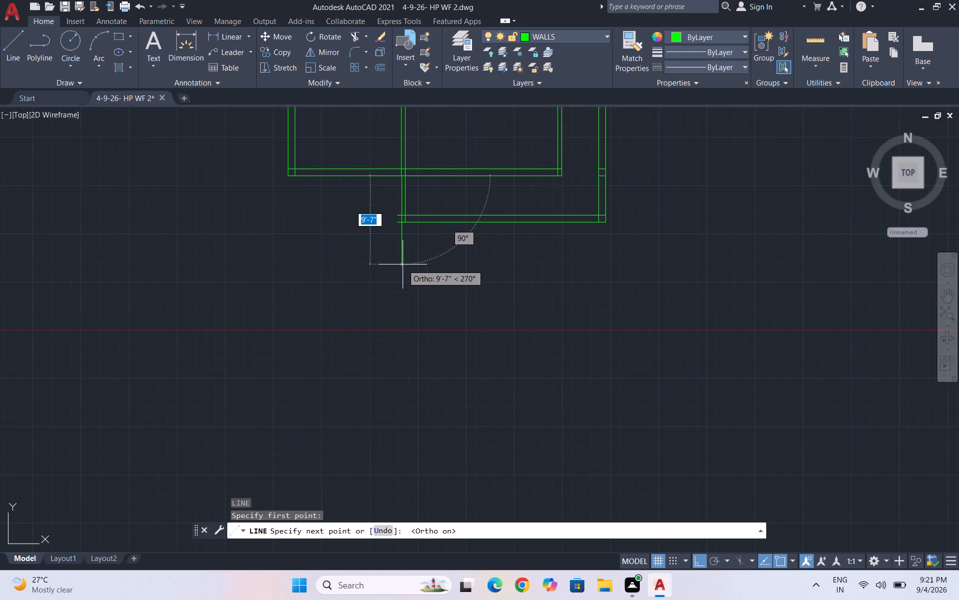
pyautogui.write("5'")
pyautogui.press('Return')
pyautogui.press('Return')
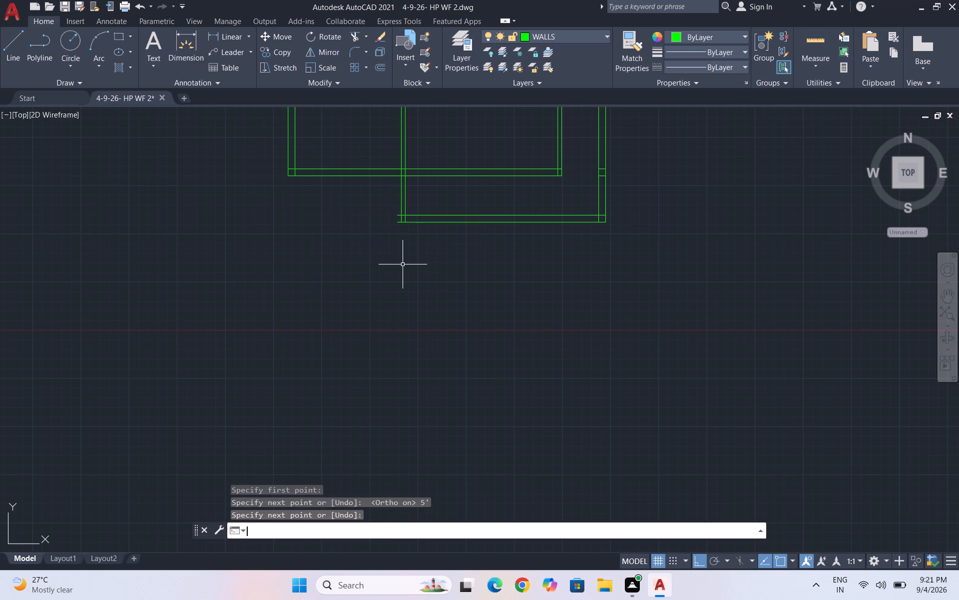
pyautogui.scroll(1, 390, 186)
pyautogui.scroll(2, 423, 252)
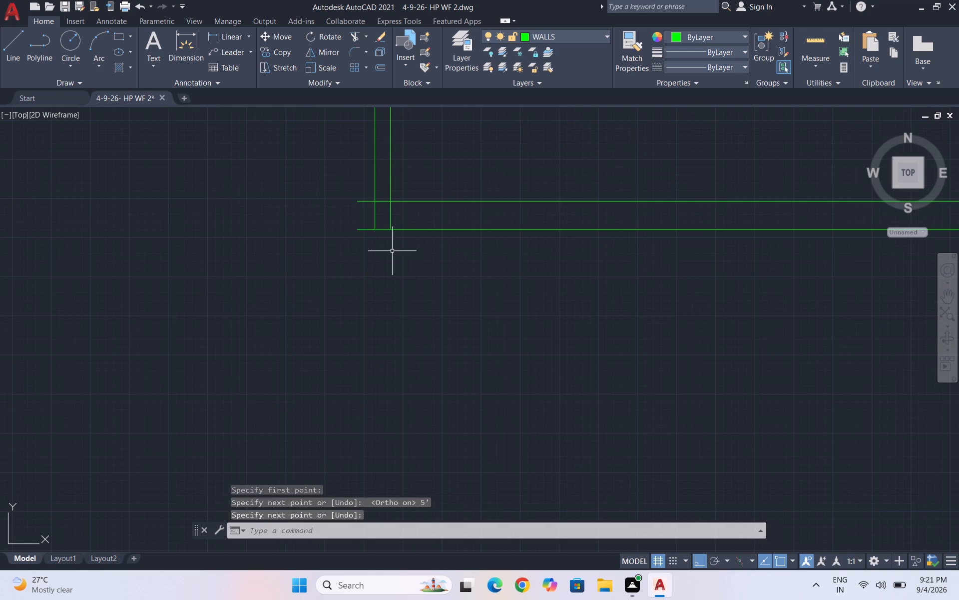
pyautogui.scroll(-2, 387, 253)
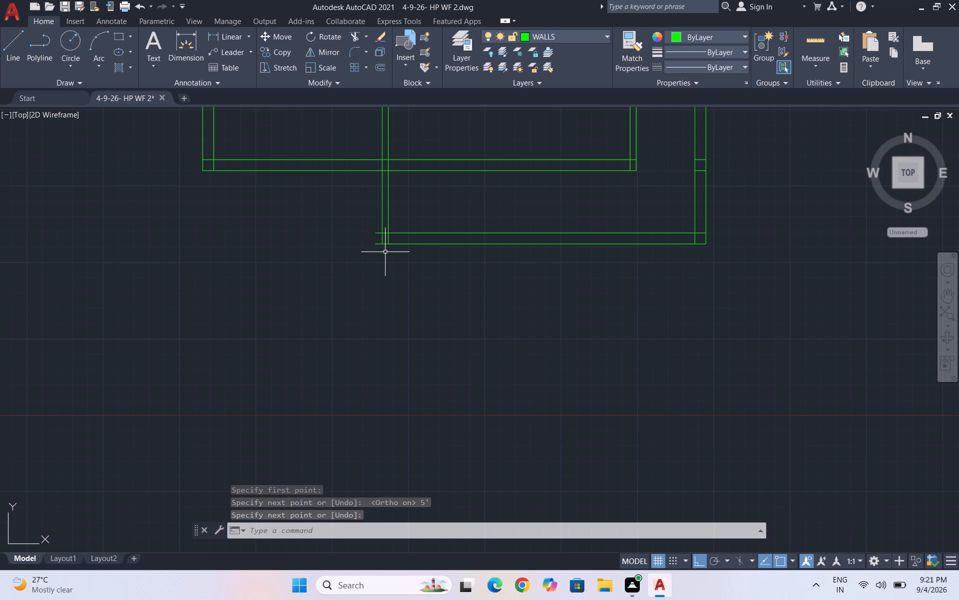
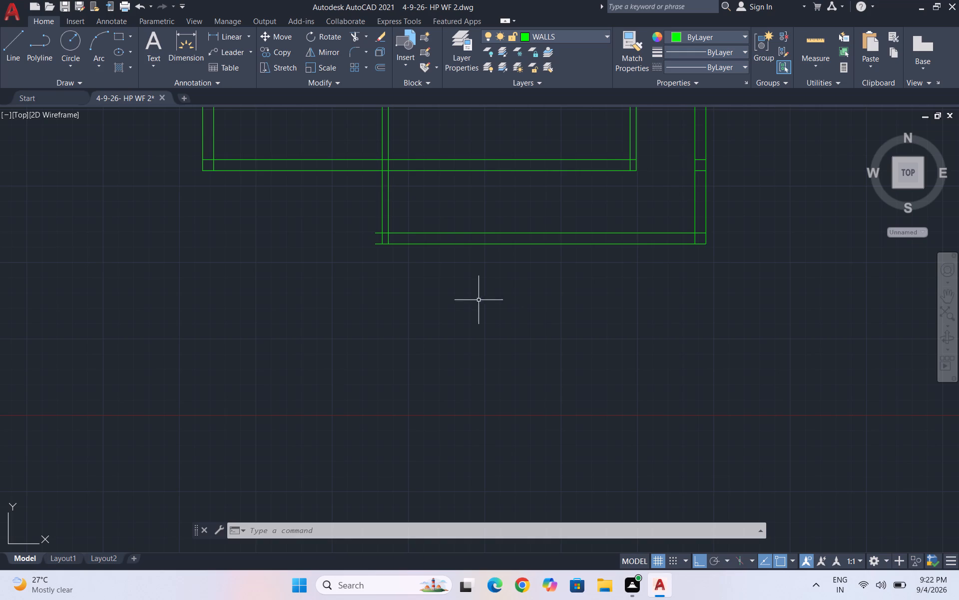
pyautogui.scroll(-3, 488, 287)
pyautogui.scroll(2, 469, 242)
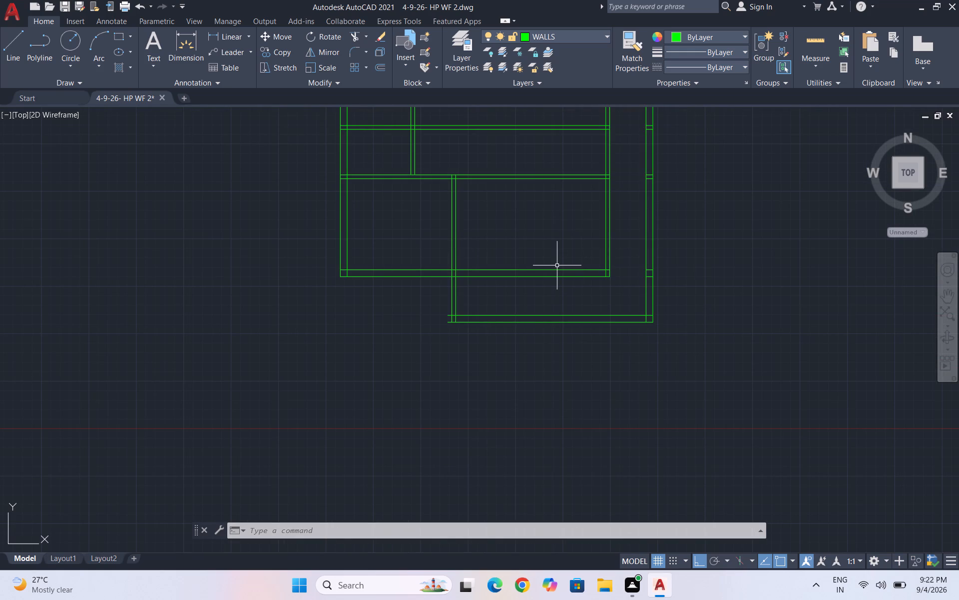
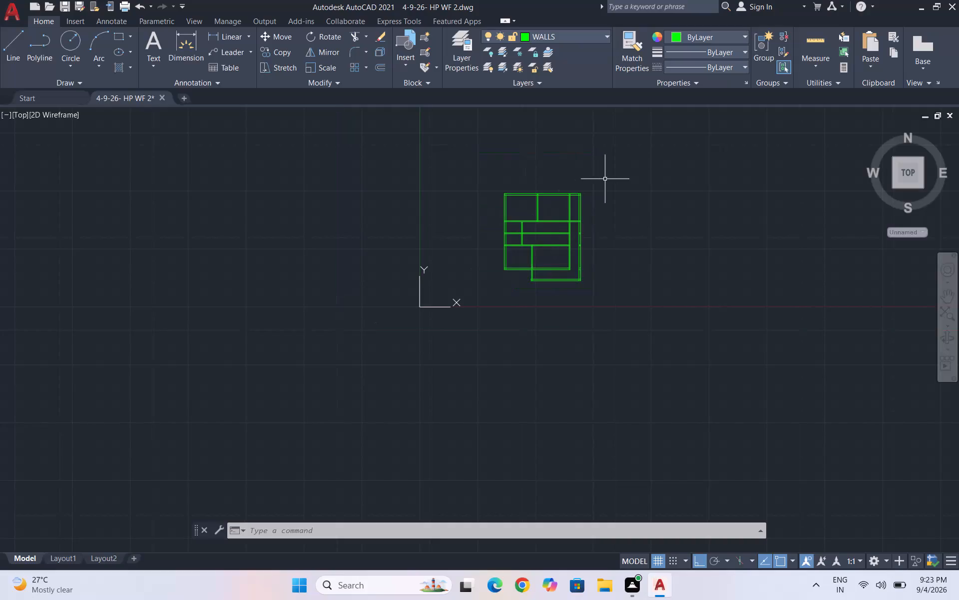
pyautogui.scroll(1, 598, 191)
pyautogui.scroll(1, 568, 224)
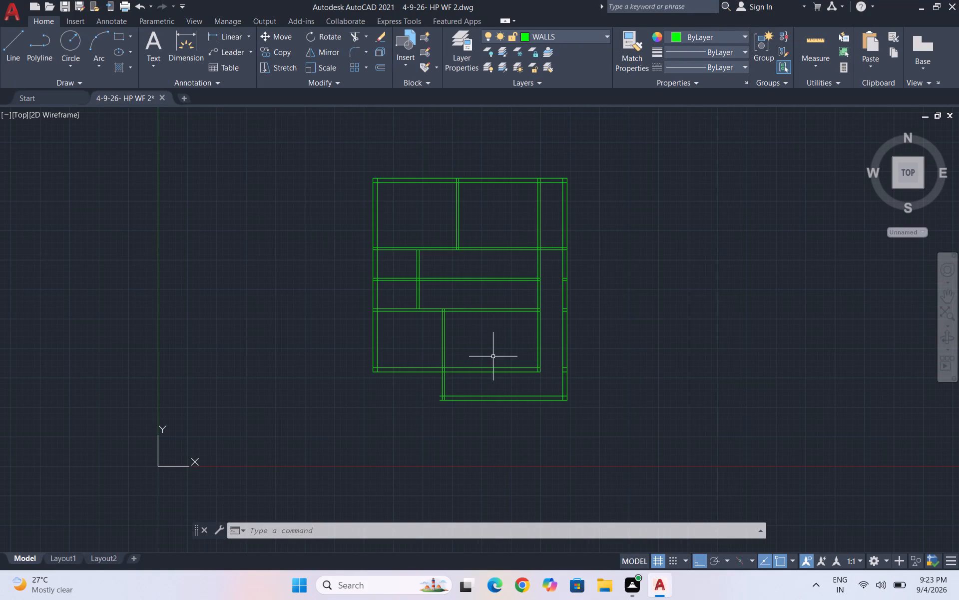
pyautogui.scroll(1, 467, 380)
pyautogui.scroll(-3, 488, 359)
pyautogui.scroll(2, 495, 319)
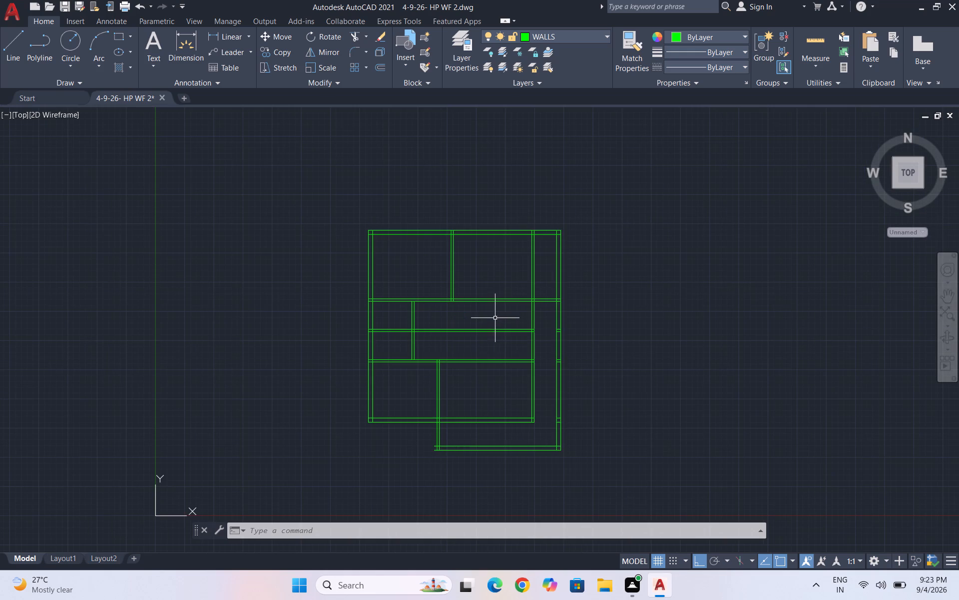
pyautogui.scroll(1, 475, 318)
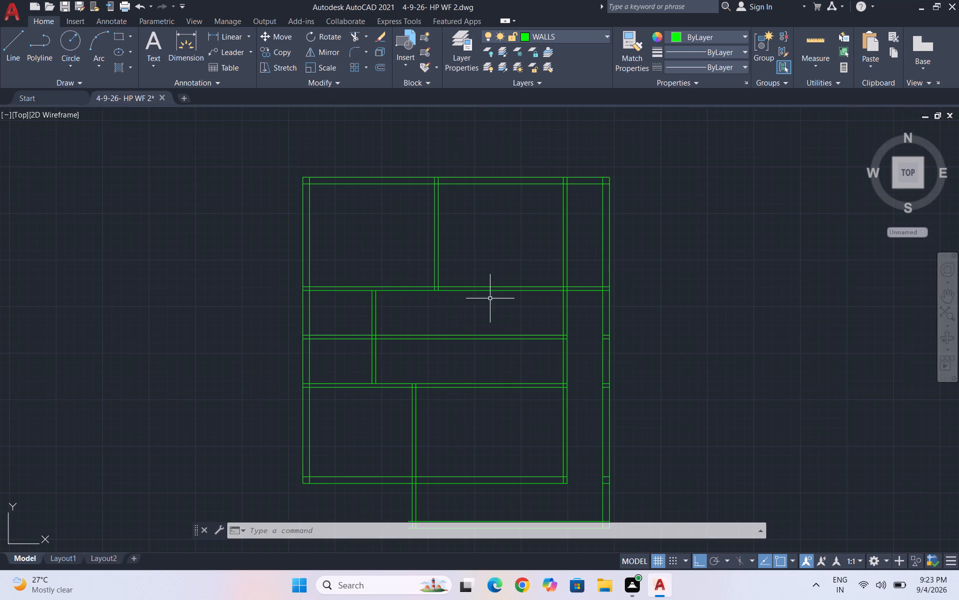
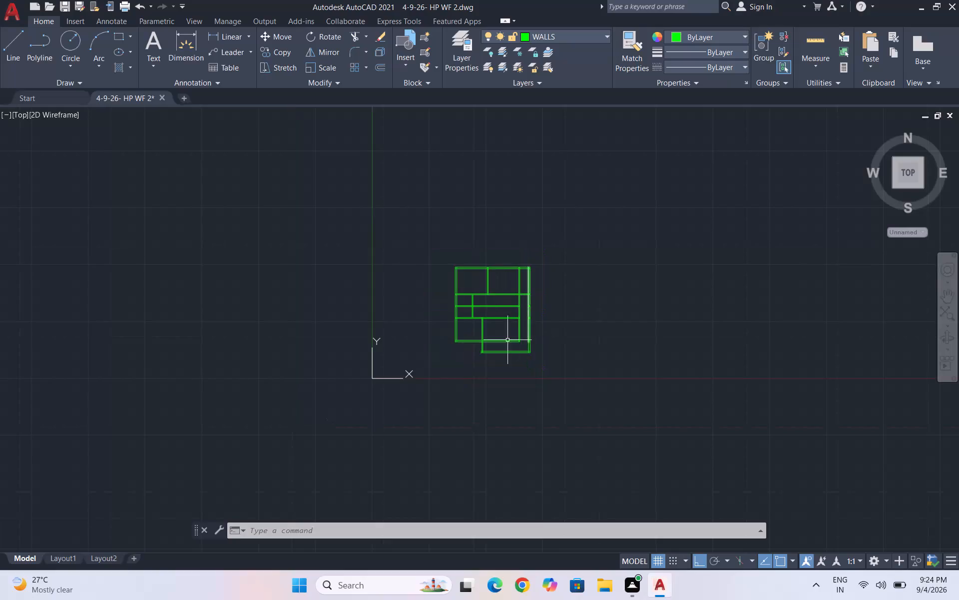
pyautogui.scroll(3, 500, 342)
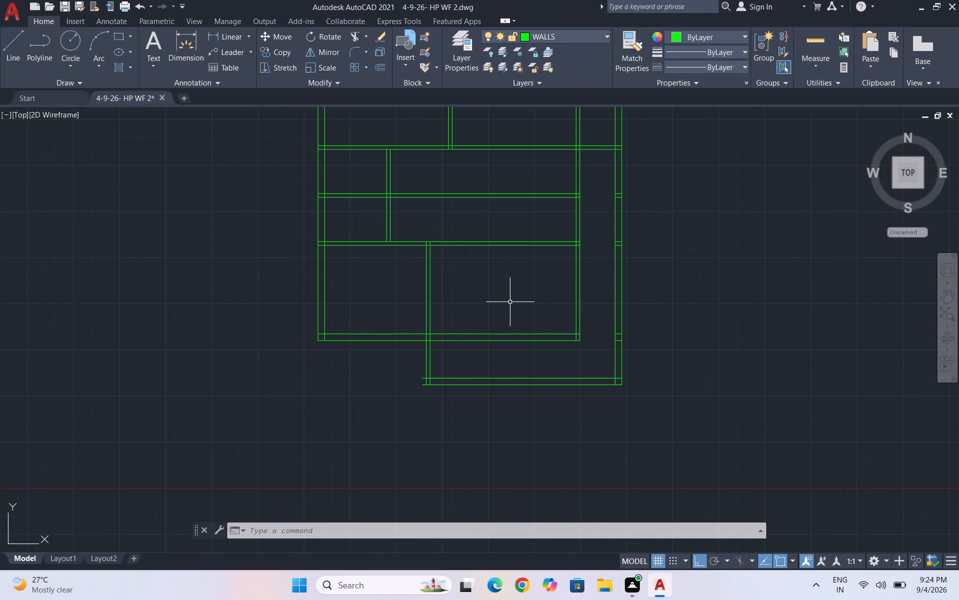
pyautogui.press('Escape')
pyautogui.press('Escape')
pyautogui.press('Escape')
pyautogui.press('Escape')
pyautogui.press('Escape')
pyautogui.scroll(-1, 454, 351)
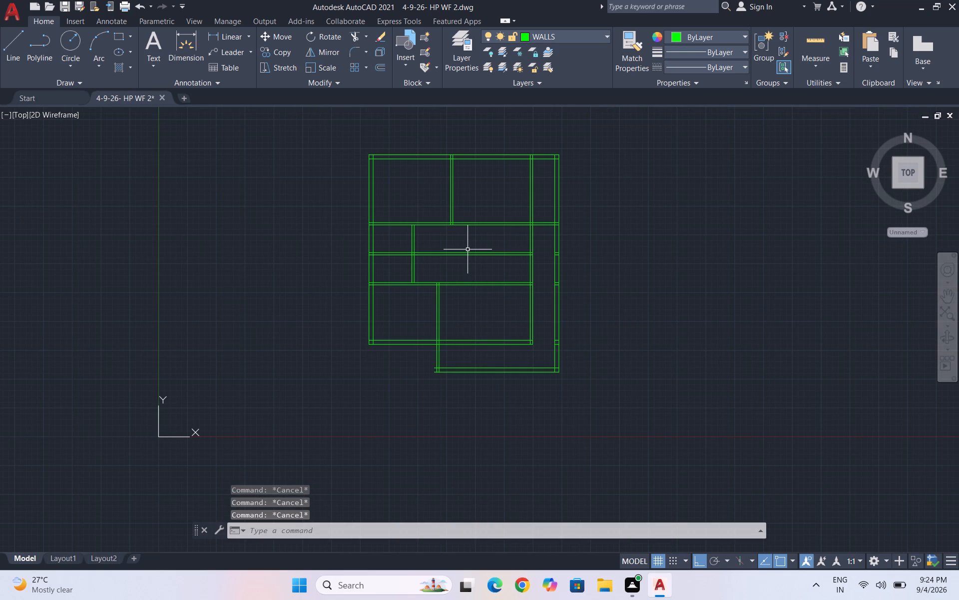
# Trim away both lines of the original lower outer wall between the large lower room and the 5' extension.
pyautogui.scroll(1, 464, 287)
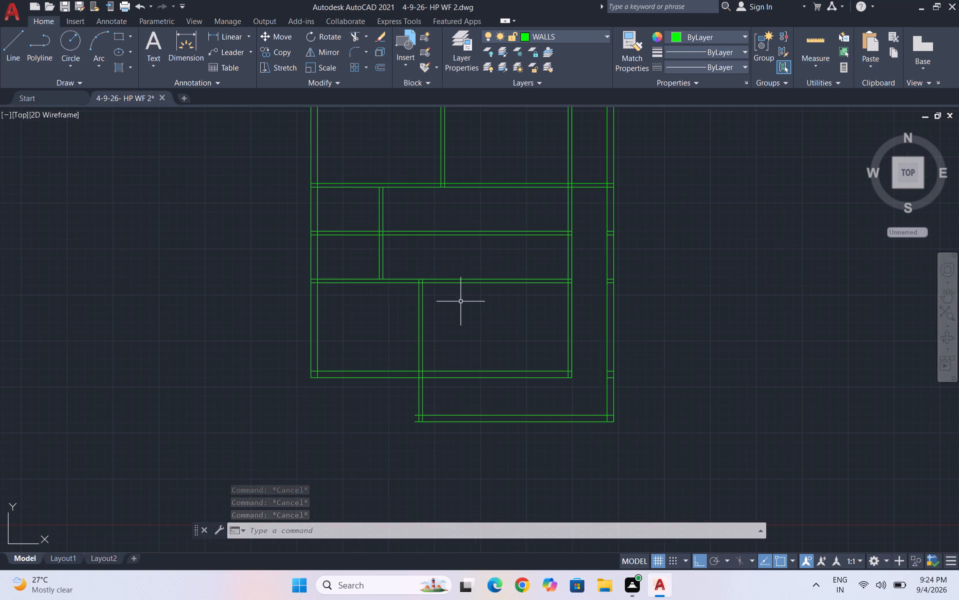
pyautogui.scroll(1, 439, 396)
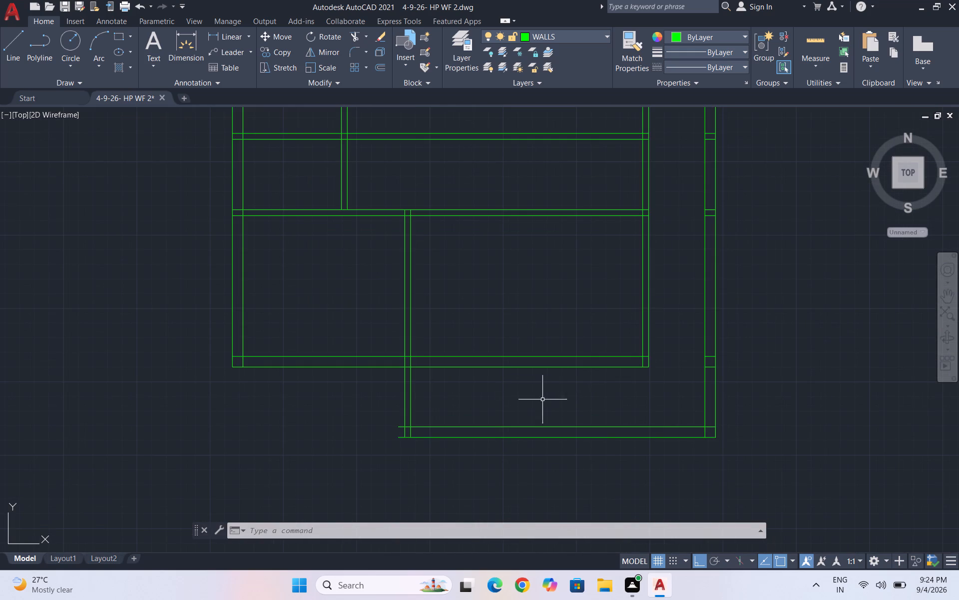
pyautogui.write('tr')
pyautogui.press('Return')
pyautogui.press('Return')
pyautogui.click(537, 391)
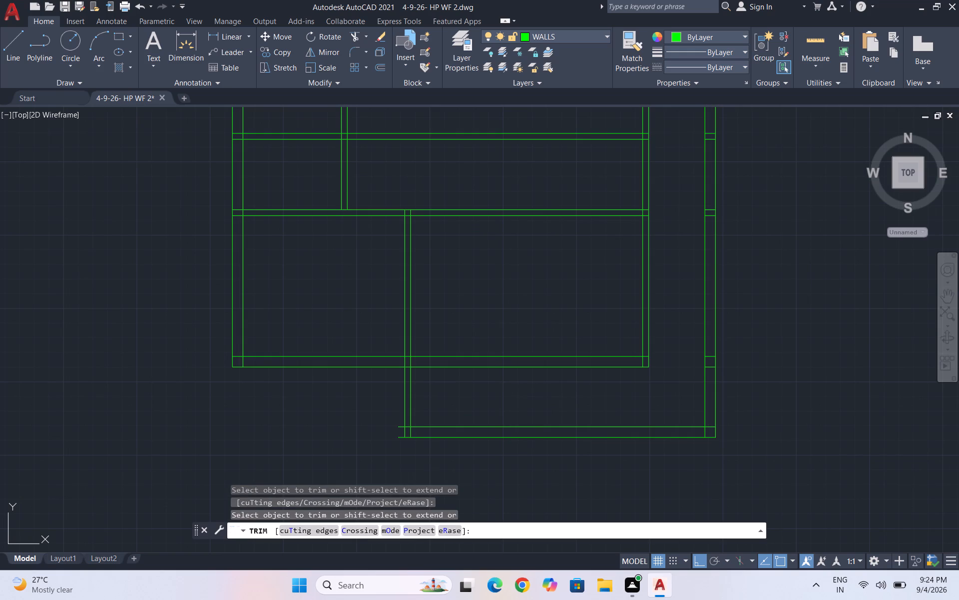
pyautogui.click(515, 313)
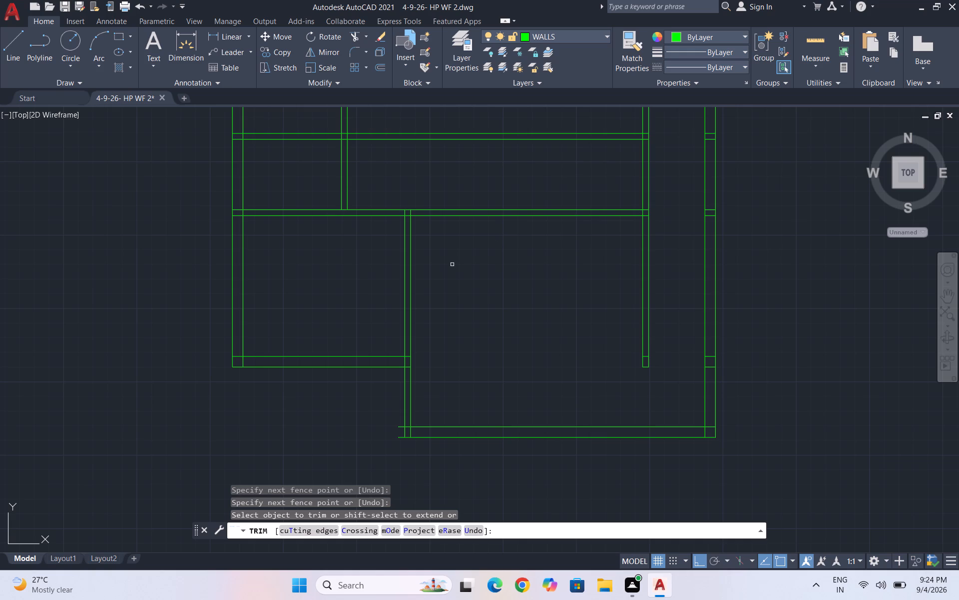
pyautogui.press('Escape')
pyautogui.press('Escape')
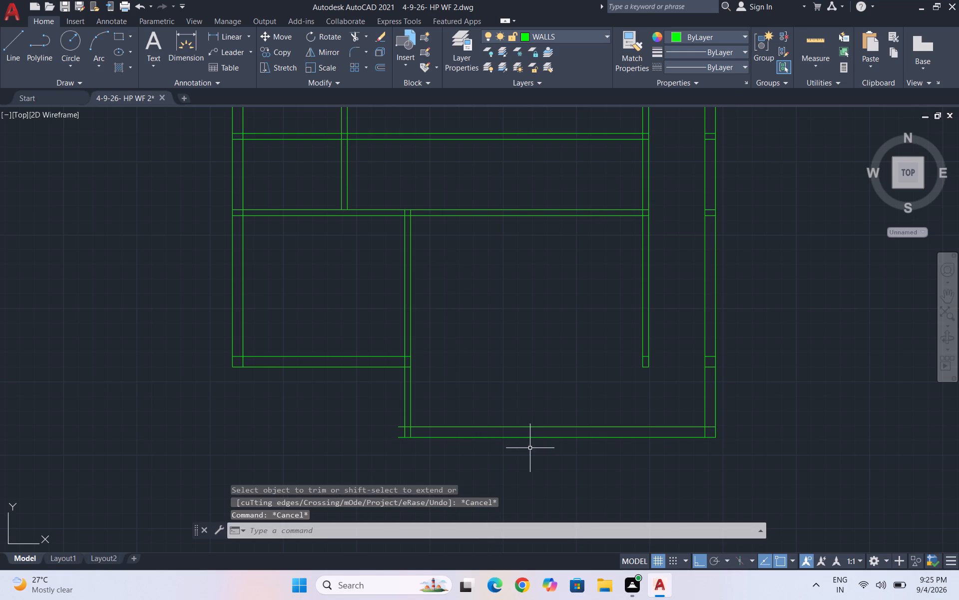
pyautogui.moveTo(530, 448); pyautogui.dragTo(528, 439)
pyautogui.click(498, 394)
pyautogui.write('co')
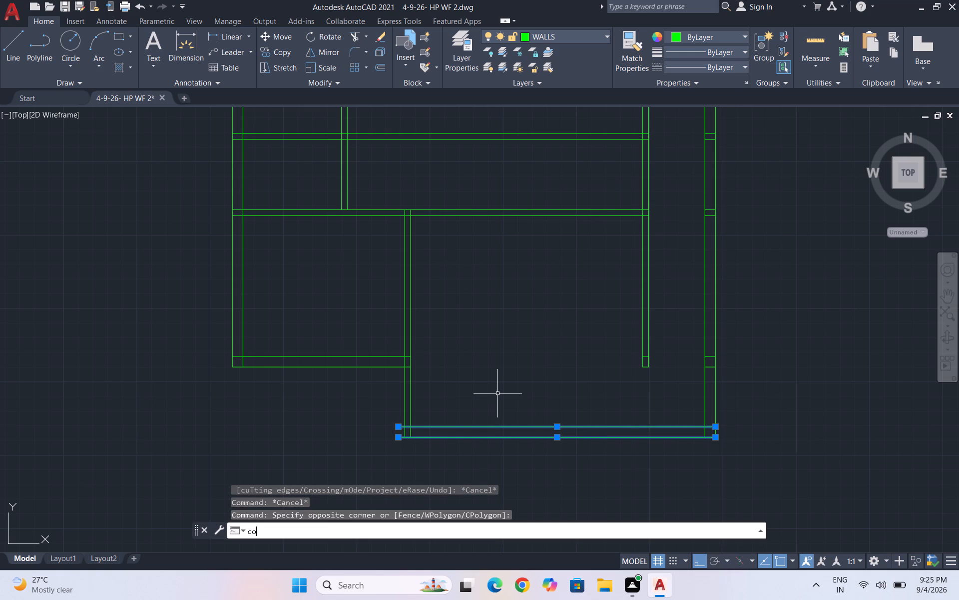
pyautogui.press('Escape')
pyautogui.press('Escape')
# Offset the extension's inner bottom wall line 13' upward, then offset that copy 5" further upward to form a partition wall.
pyautogui.click(519, 432)
pyautogui.click(510, 425)
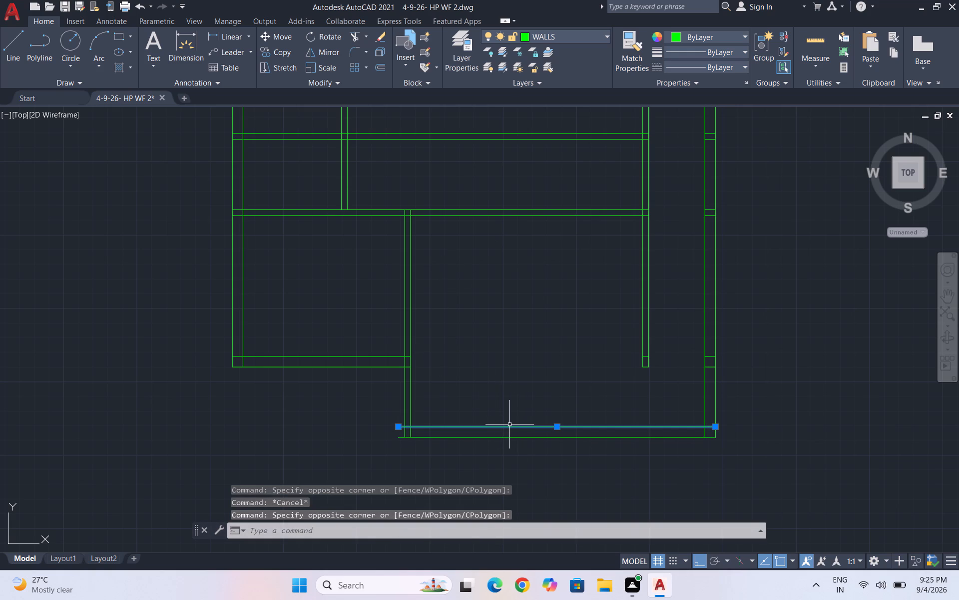
pyautogui.press('o')
pyautogui.press('Return')
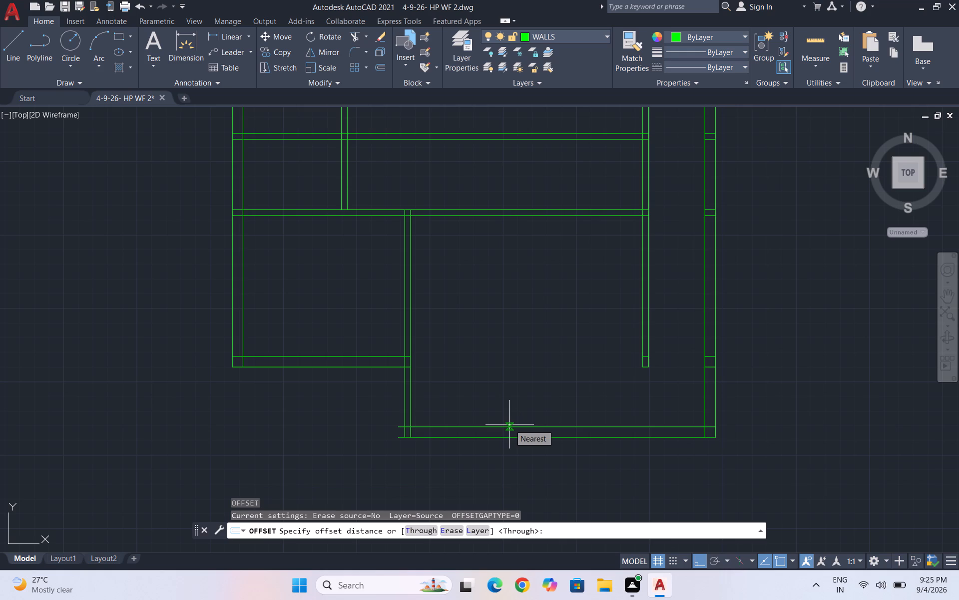
pyautogui.write("13'")
pyautogui.press('Return')
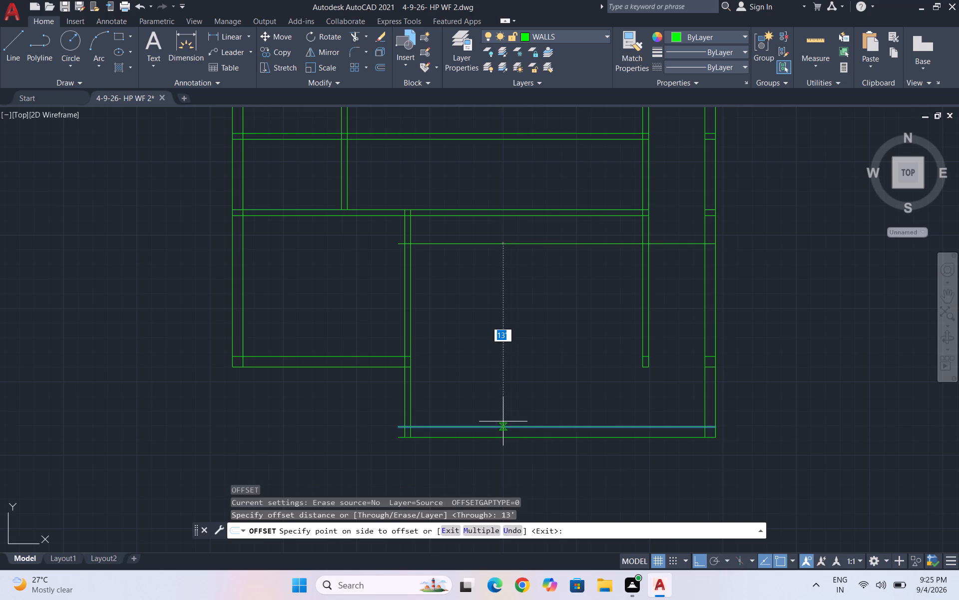
pyautogui.click(503, 421)
pyautogui.click(535, 243)
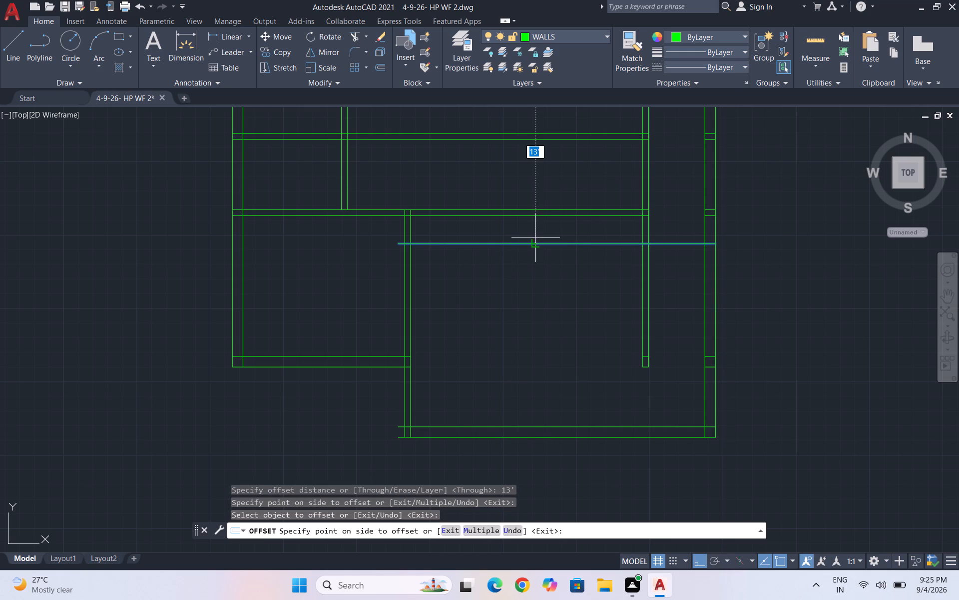
pyautogui.press('5')
pyautogui.press('Return')
pyautogui.press('Return')
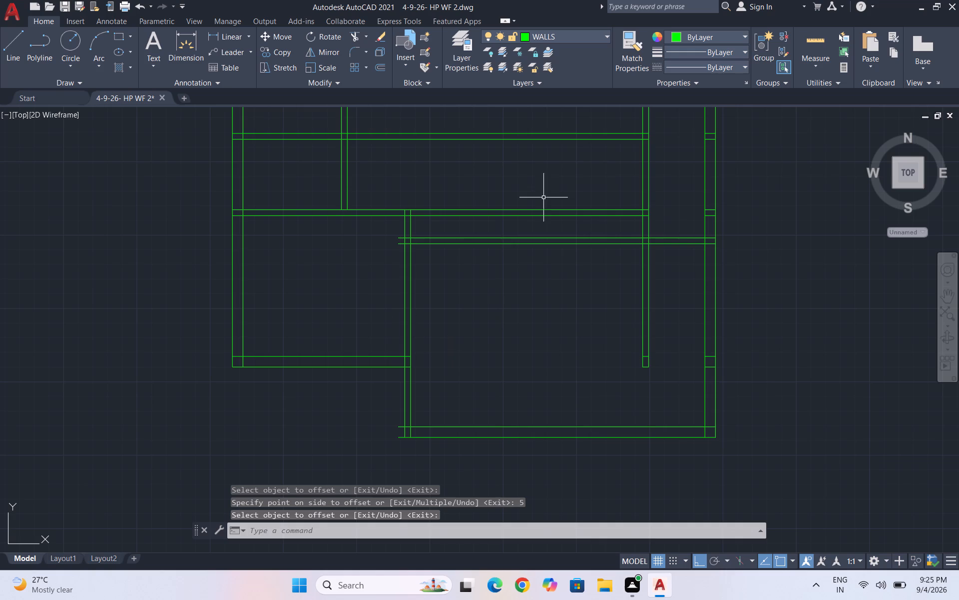
# Trim away both lines of the old partition just above the new one, from the lower-left room to the passage wall.
pyautogui.write('tr')
pyautogui.press('Return')
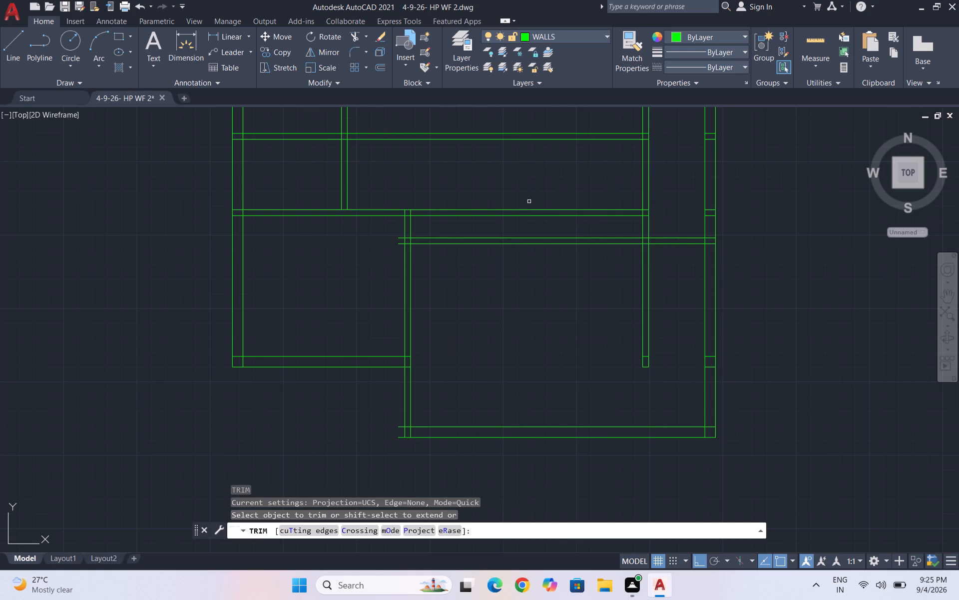
pyautogui.moveTo(529, 201); pyautogui.dragTo(530, 224)
pyautogui.moveTo(531, 222); pyautogui.dragTo(537, 183)
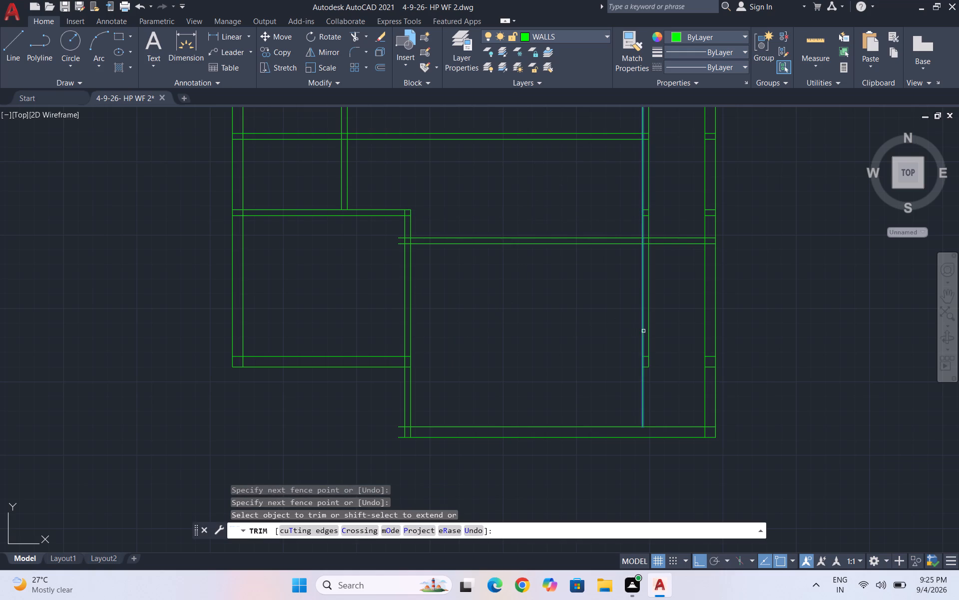
# Extend both lines of the passage's inner wall down through the extension to its outer bottom wall line.
pyautogui.keyDown('shift'); pyautogui.click(643, 331); pyautogui.keyUp('shift')
pyautogui.keyDown('shift'); pyautogui.click(650, 337); pyautogui.keyUp('shift')
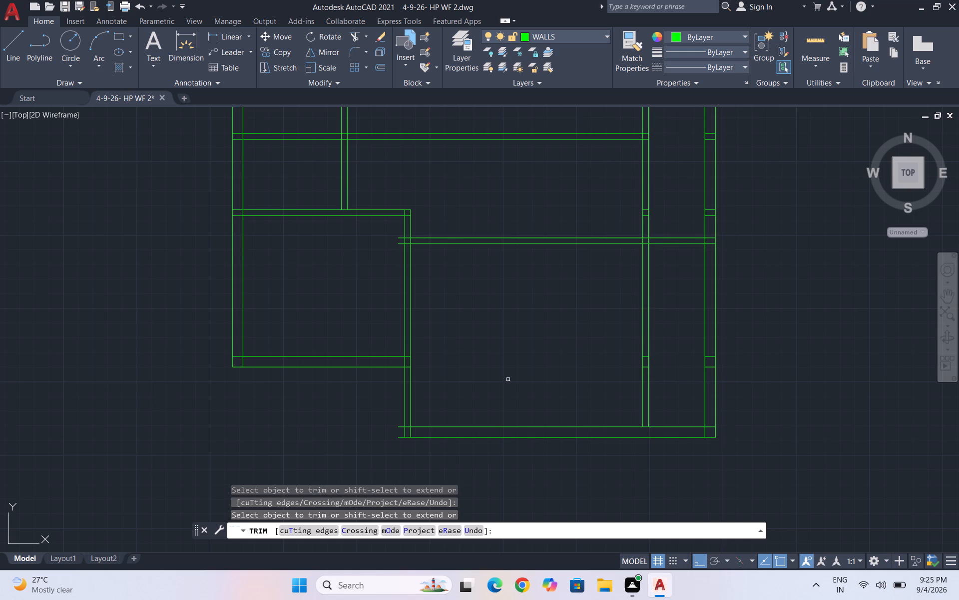
pyautogui.keyDown('shift'); pyautogui.click(643, 401); pyautogui.keyUp('shift')
pyautogui.keyDown('shift'); pyautogui.click(649, 402); pyautogui.keyUp('shift')
# Measure the two small rooms on the plan's left side and the long space beside them with Quick measure.
pyautogui.scroll(-1, 495, 422)
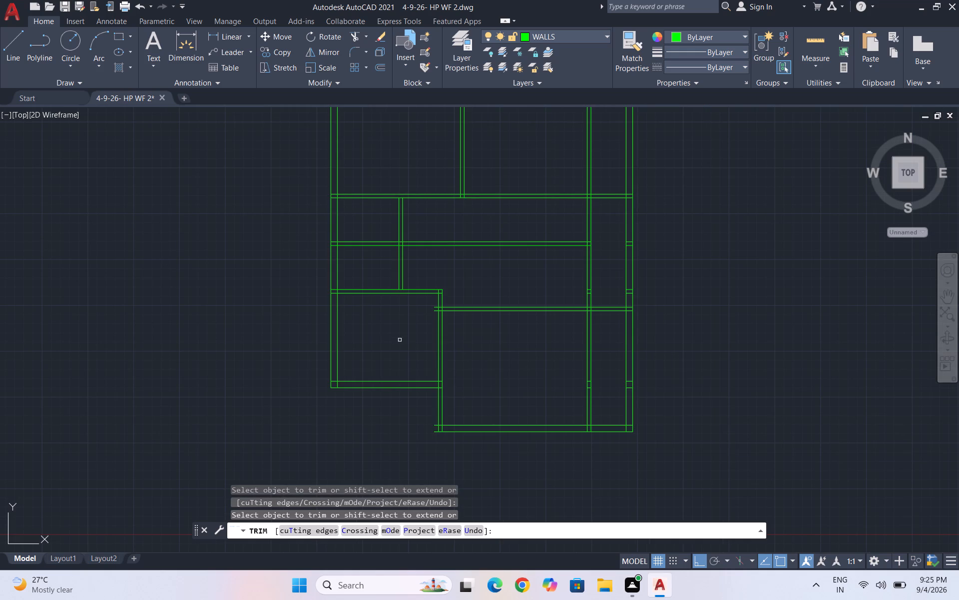
pyautogui.scroll(-1, 469, 272)
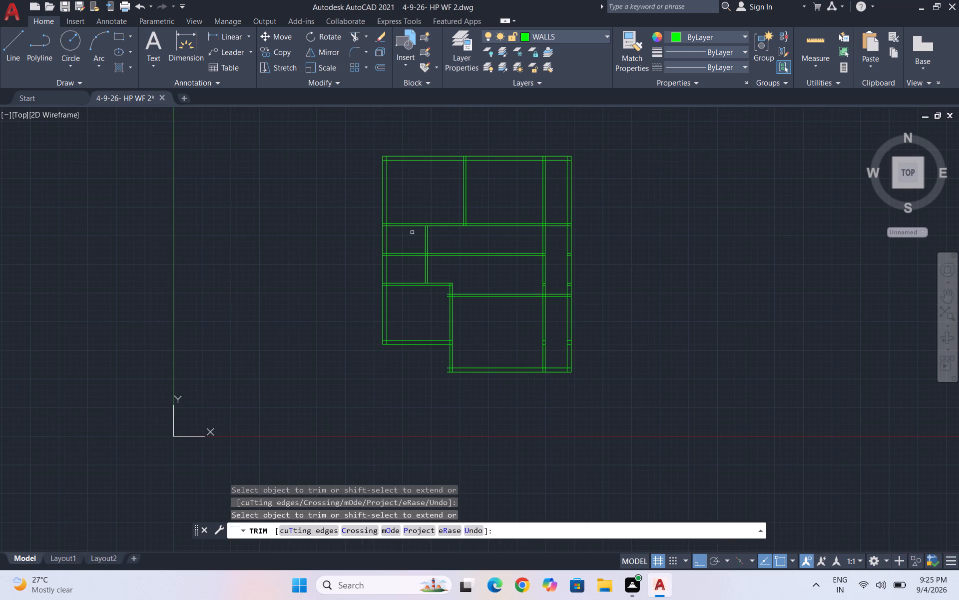
pyautogui.scroll(3, 410, 232)
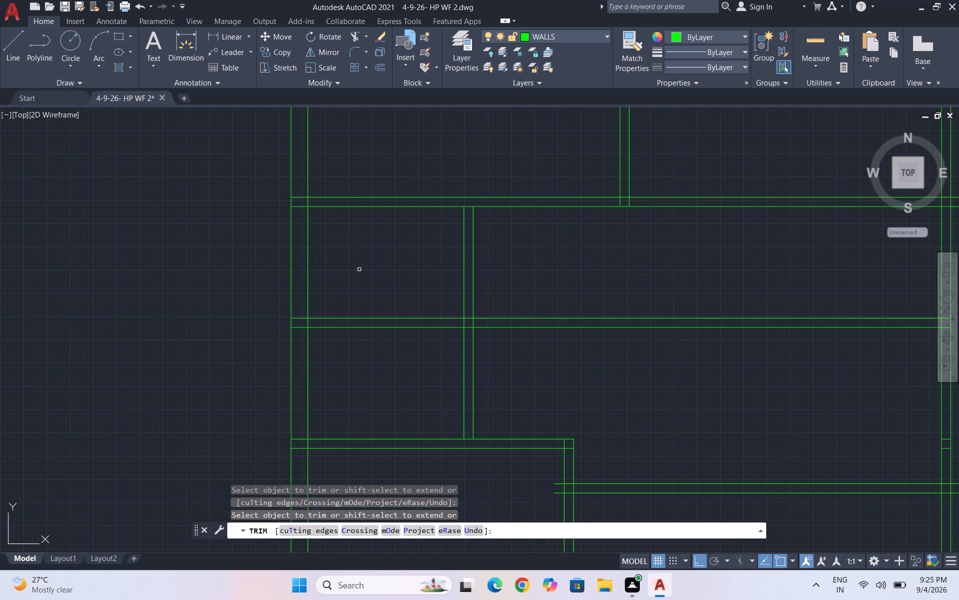
pyautogui.click(814, 59)
pyautogui.click(818, 81)
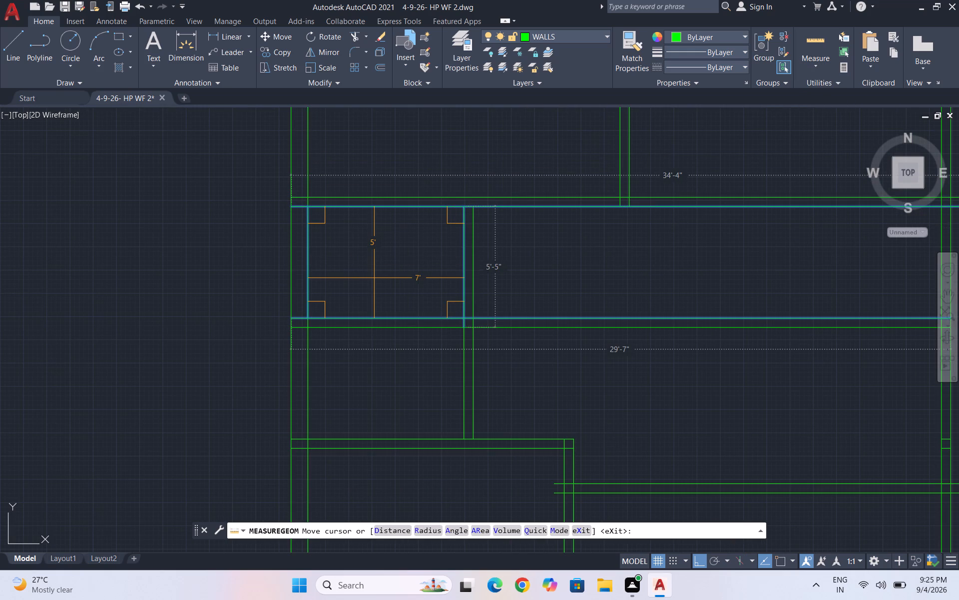
pyautogui.scroll(-1, 378, 343)
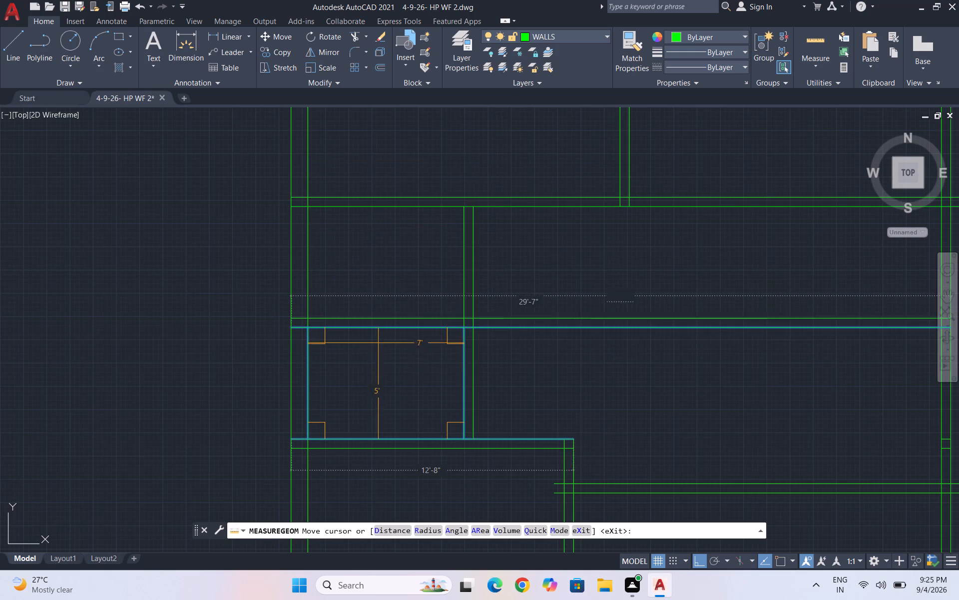
pyautogui.scroll(-1, 381, 340)
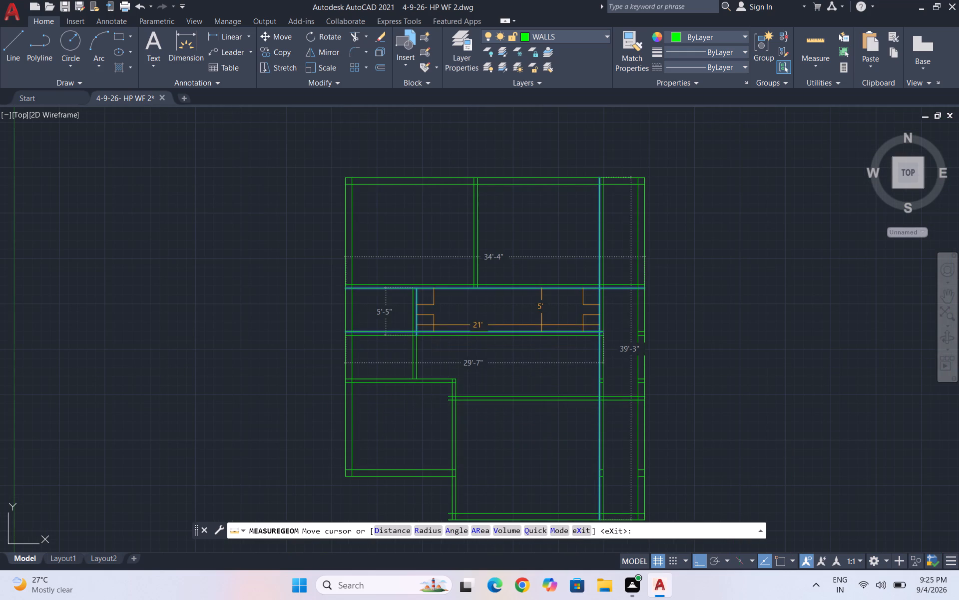
pyautogui.scroll(1, 543, 322)
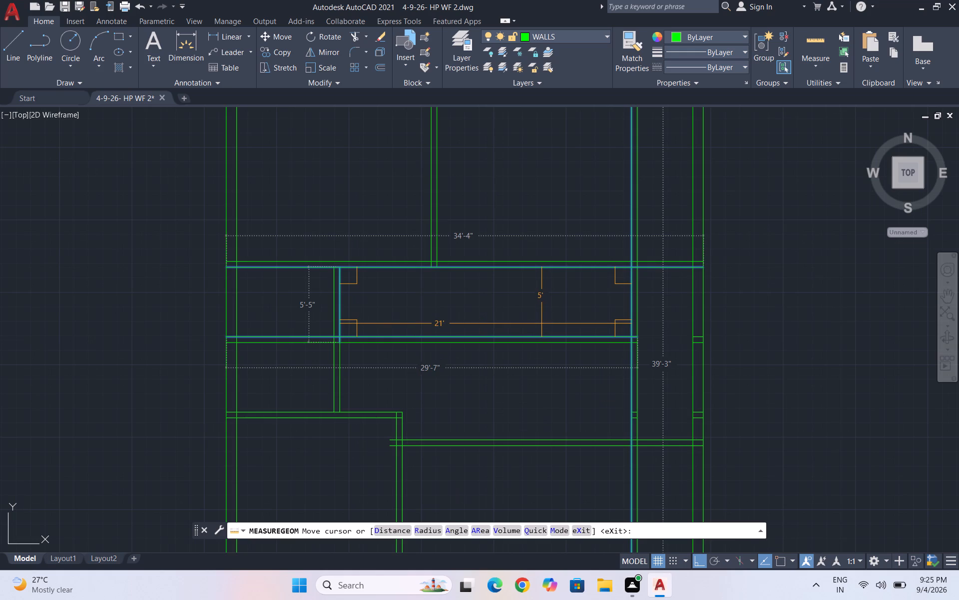
pyautogui.press('Escape')
pyautogui.press('Escape')
# Trim away both lines of the middle partition between the small rooms' wall and the passage wall to open the central hall.
pyautogui.write('tr')
pyautogui.press('Return')
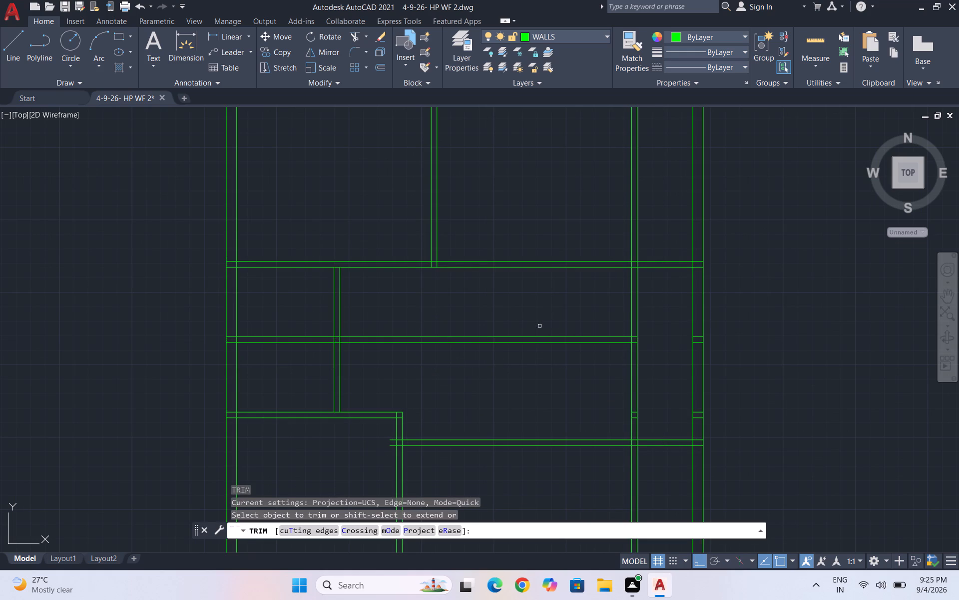
pyautogui.press('Return')
pyautogui.moveTo(549, 378); pyautogui.dragTo(546, 308)
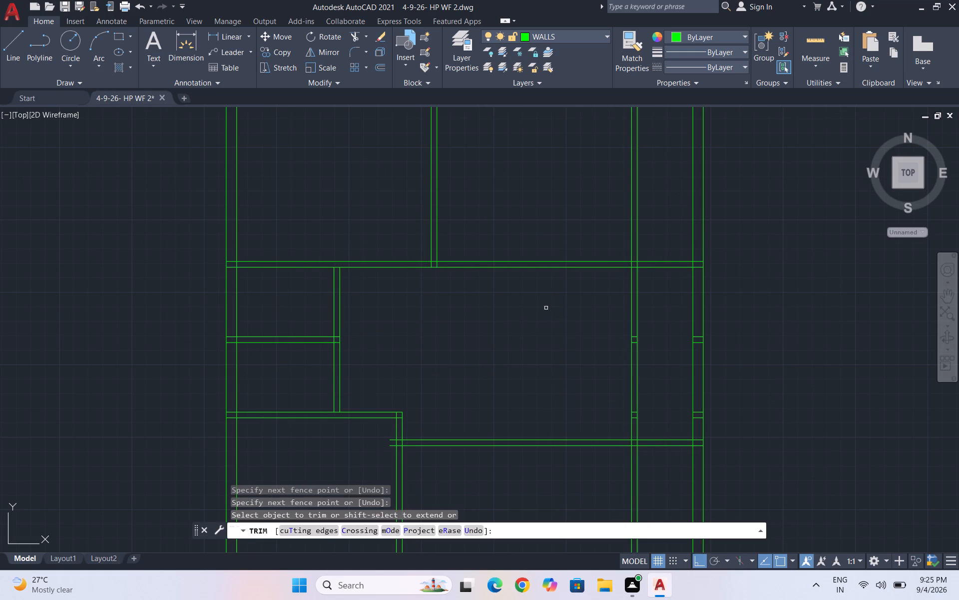
# Measure the merged central hall's width and depth with Quick measure.
pyautogui.scroll(-2, 536, 325)
pyautogui.click(822, 74)
pyautogui.click(824, 71)
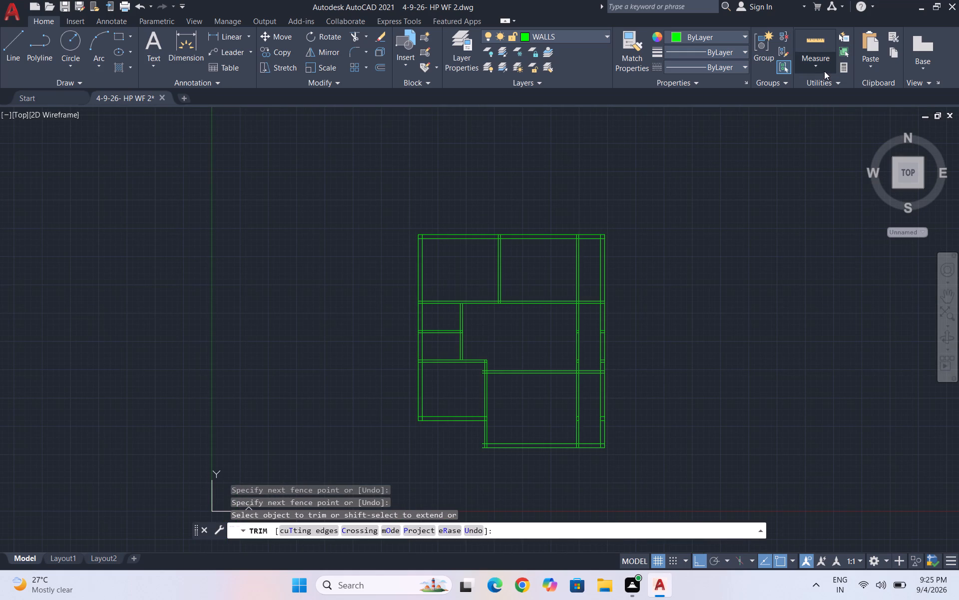
pyautogui.click(821, 85)
pyautogui.scroll(1, 528, 321)
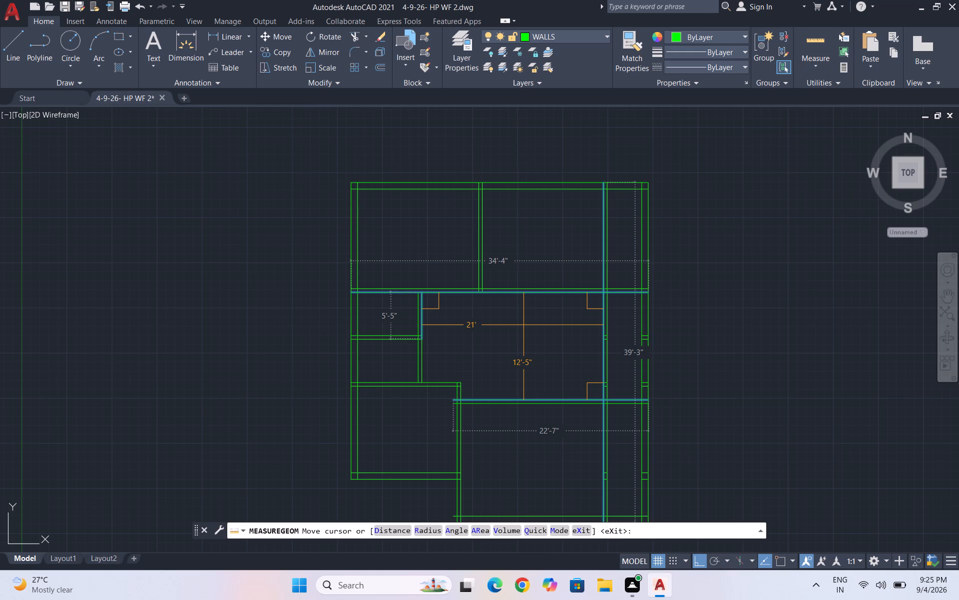
pyautogui.scroll(1, 526, 322)
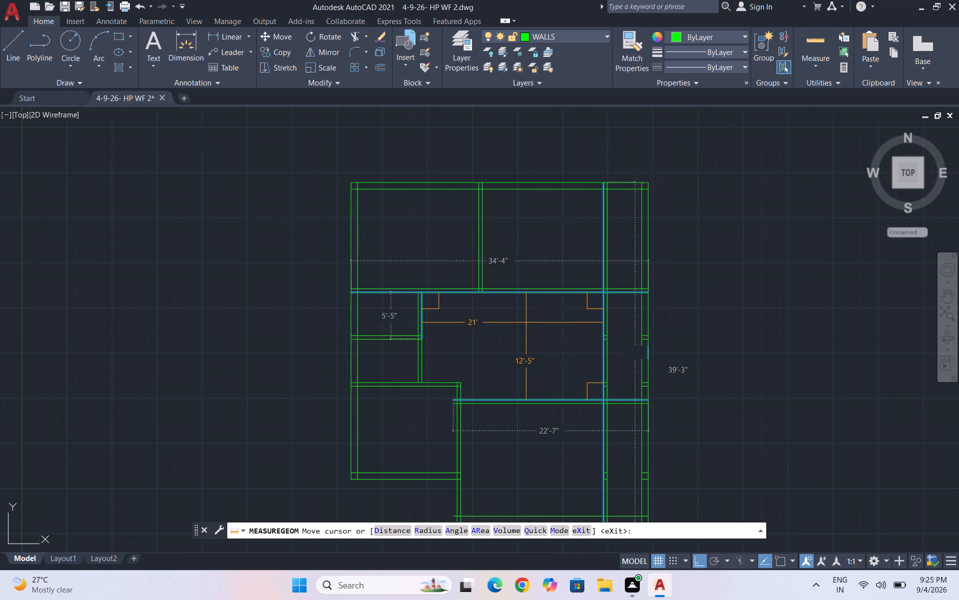
pyautogui.scroll(2, 428, 379)
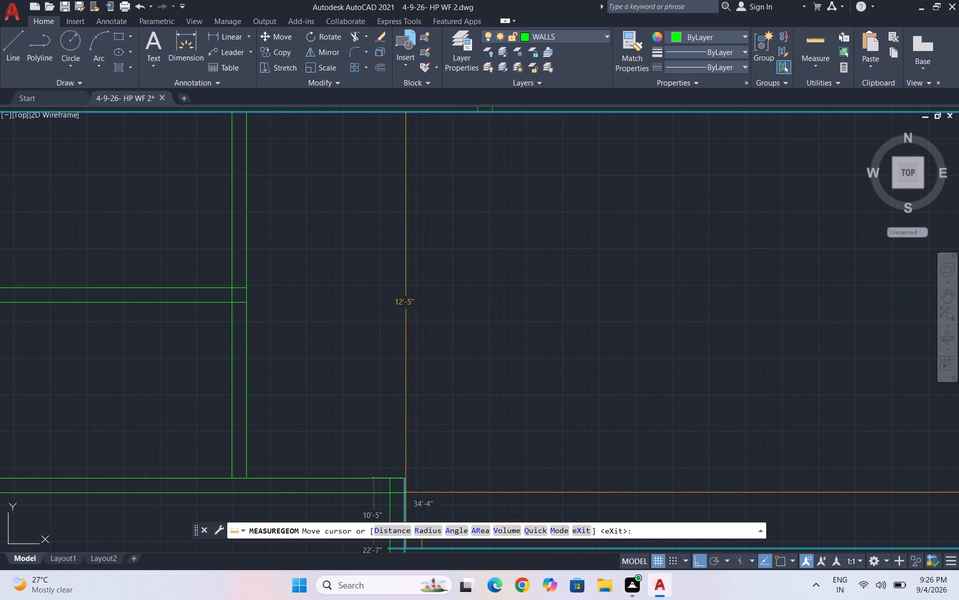
pyautogui.scroll(-3, 413, 460)
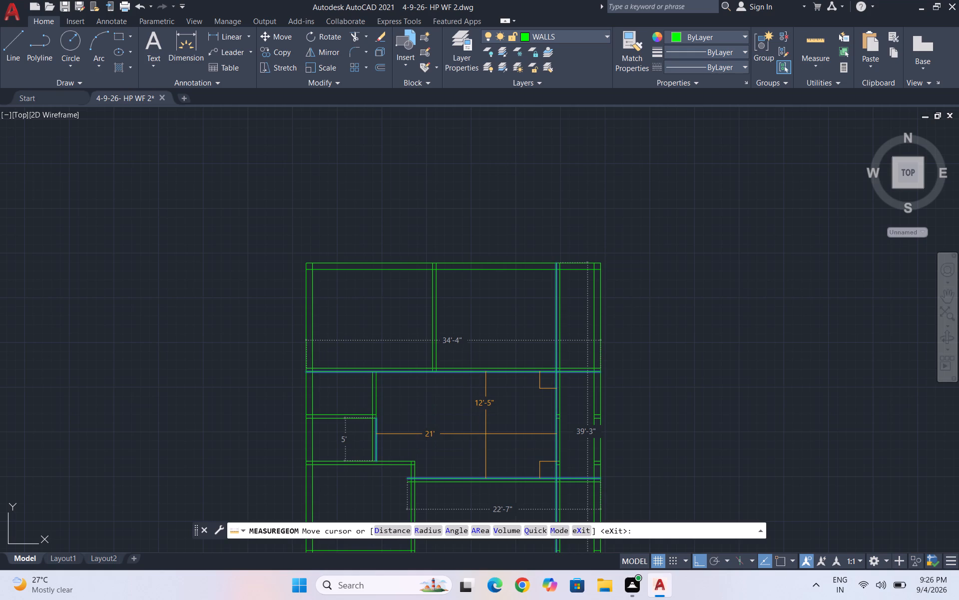
pyautogui.press('Escape')
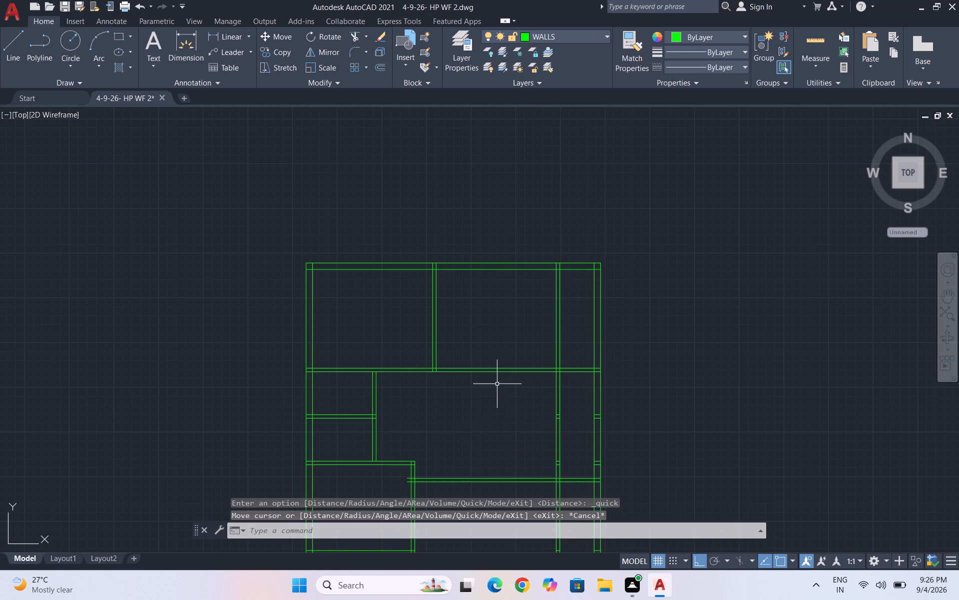
pyautogui.press('space')
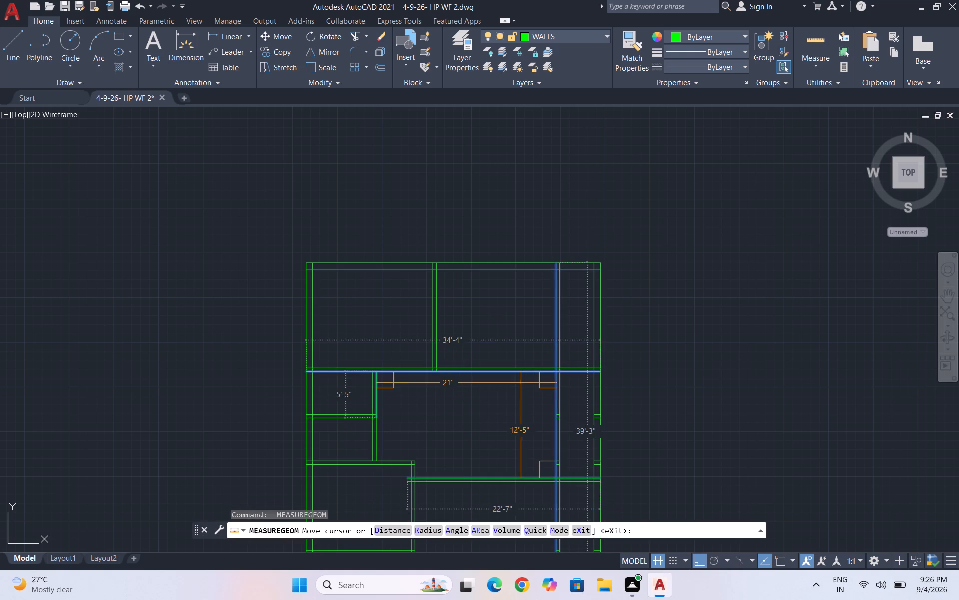
pyautogui.press('Escape')
pyautogui.press('Escape')
pyautogui.press('Escape')
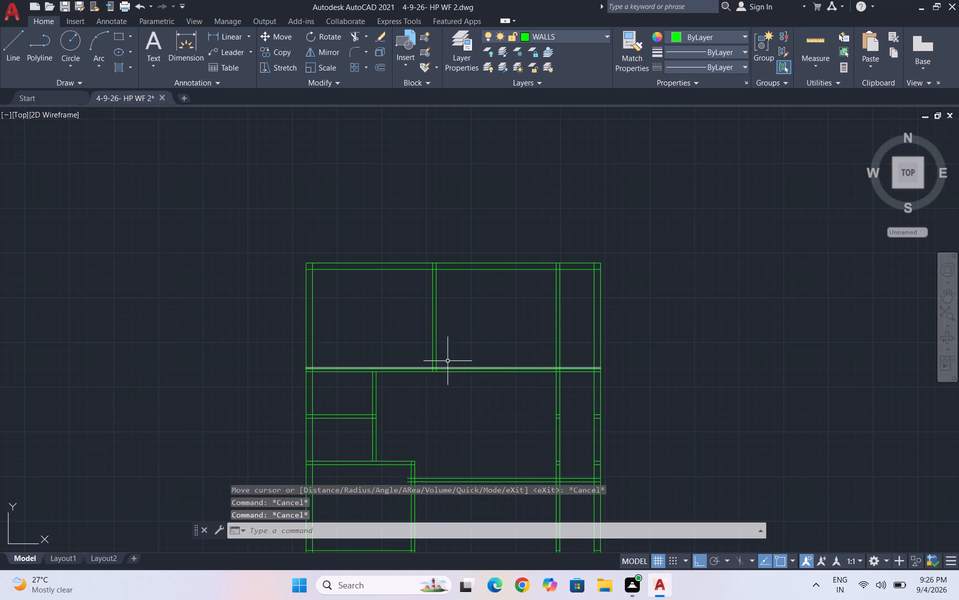
# Measure the upper section of the right-side passage with Quick measure.
pyautogui.click(820, 71)
pyautogui.click(816, 85)
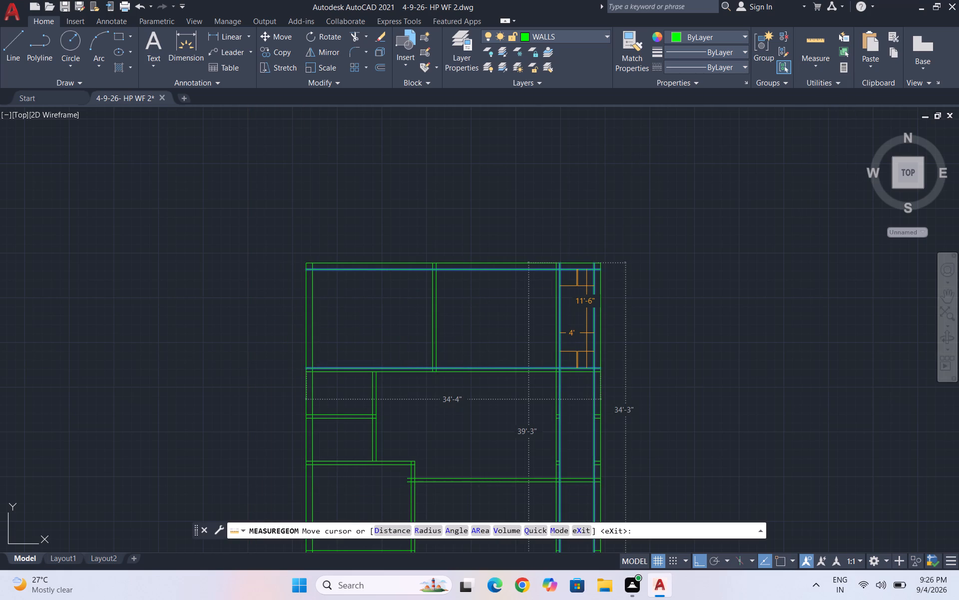
pyautogui.press('Escape')
# Trim away the middle crosswall's two lines and the top wall's inner line where they cross the right-side passage.
pyautogui.scroll(1, 580, 364)
pyautogui.write('tr')
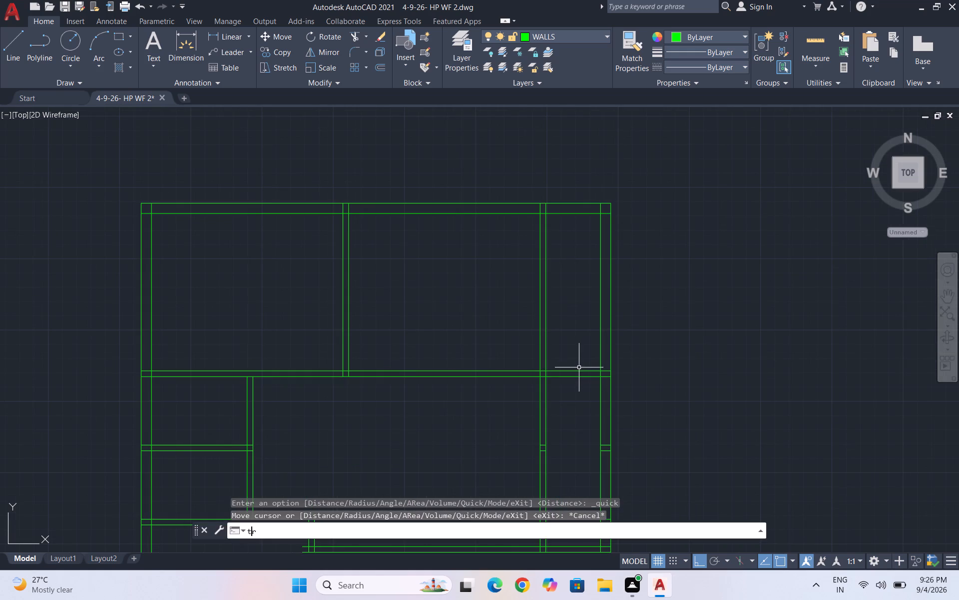
pyautogui.press('Return')
pyautogui.press('Return')
pyautogui.moveTo(572, 356); pyautogui.dragTo(578, 390)
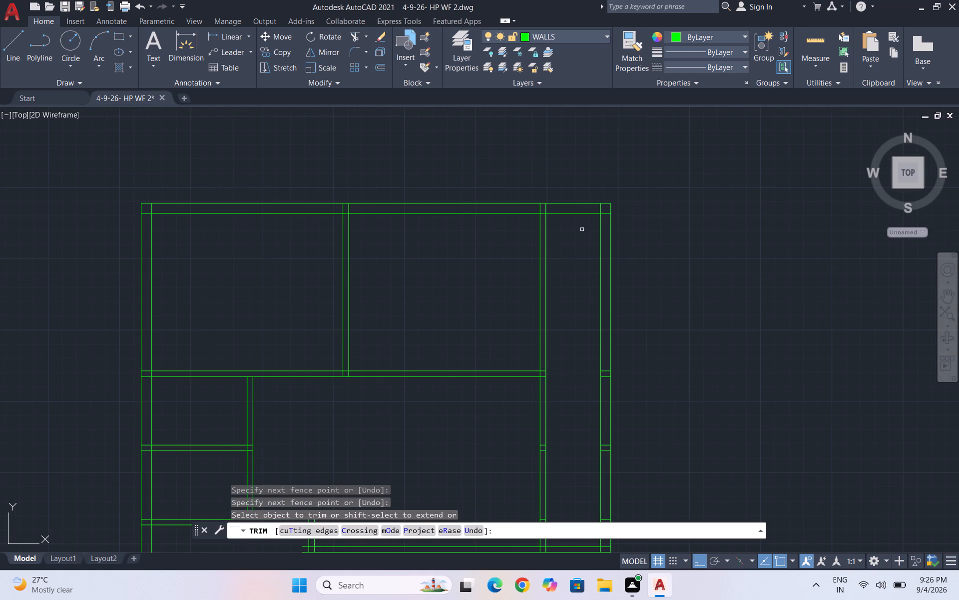
pyautogui.click(581, 213)
pyautogui.scroll(-4, 562, 201)
pyautogui.scroll(4, 555, 264)
pyautogui.moveTo(574, 262); pyautogui.dragTo(571, 300)
pyautogui.scroll(-2, 572, 361)
pyautogui.press('Escape')
pyautogui.press('Escape')
pyautogui.scroll(2, 573, 180)
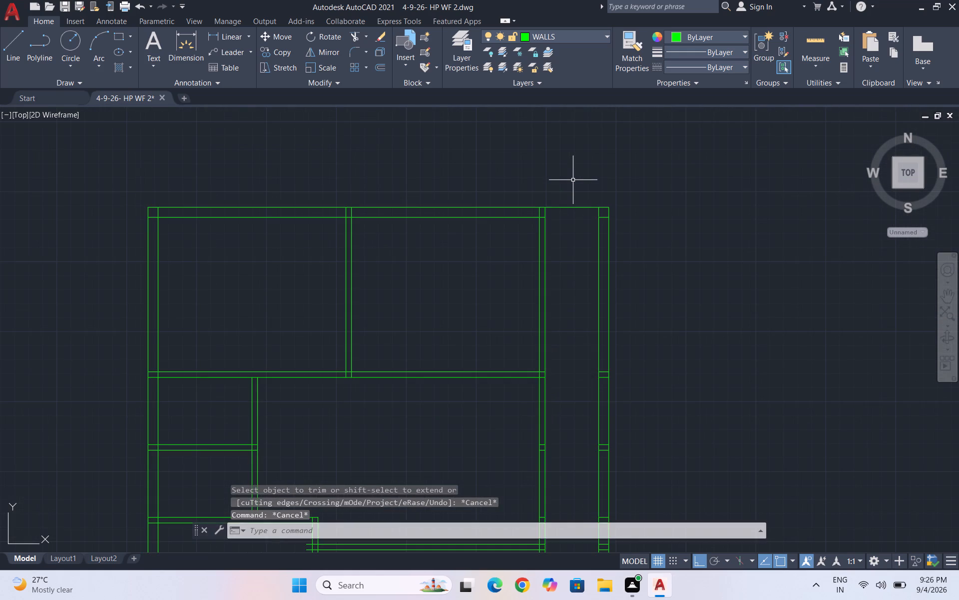
# Draw a 4' horizontal line across the top of the right-side passage, in line with the top wall's inner face.
pyautogui.press('l')
pyautogui.press('Return')
pyautogui.scroll(2, 561, 208)
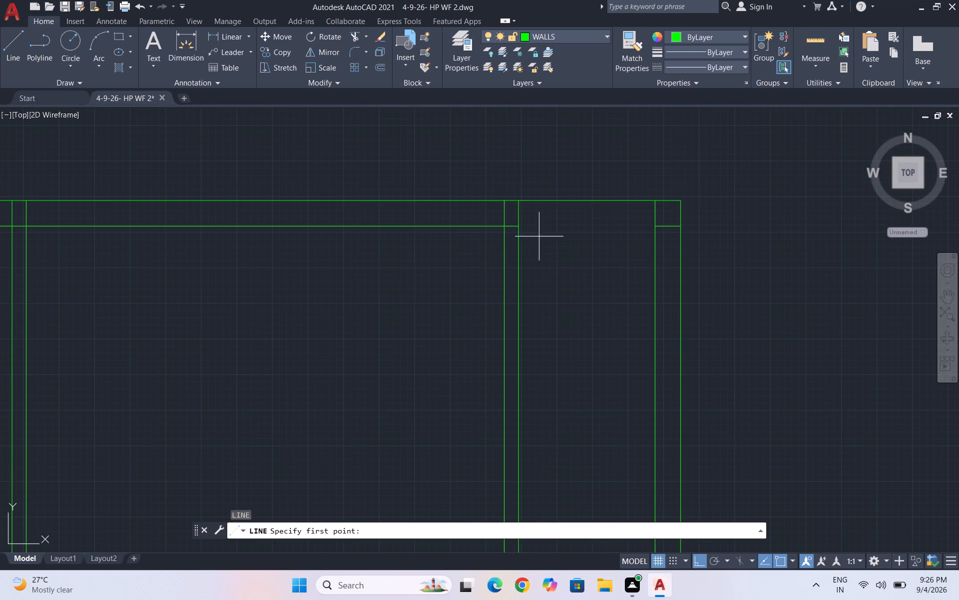
pyautogui.click(518, 226)
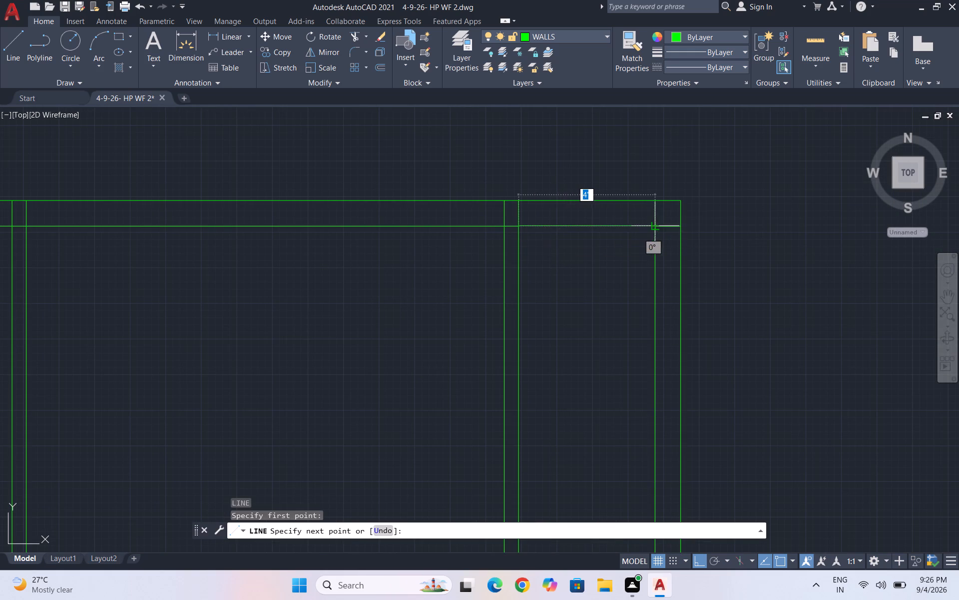
pyautogui.click(657, 228)
pyautogui.press('Escape')
# Offset the passage's new line 7' downward and offset that copy another 5" down to form a partition across the passage.
pyautogui.moveTo(615, 246); pyautogui.dragTo(609, 239)
pyautogui.click(559, 219)
pyautogui.press('o')
pyautogui.press('Return')
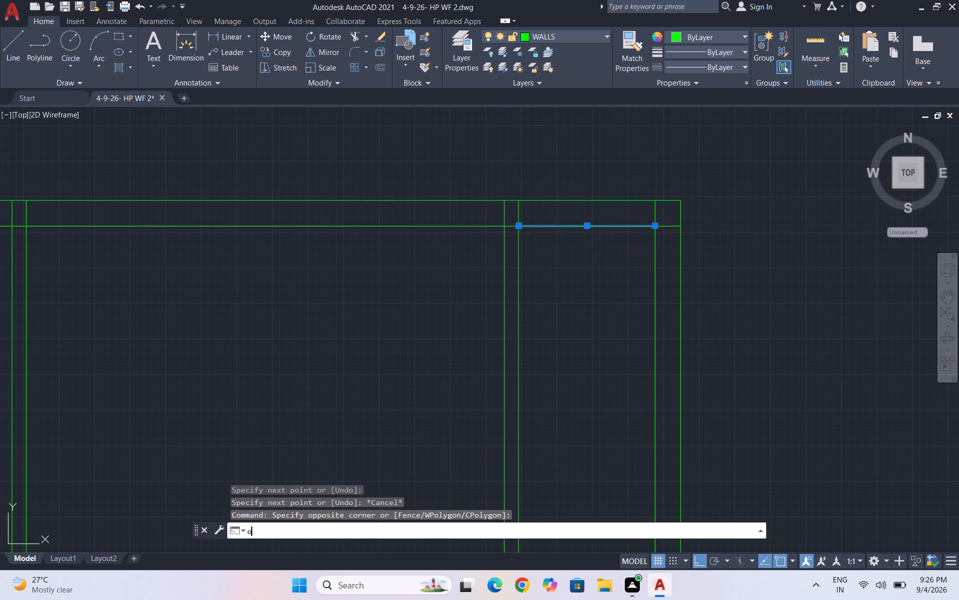
pyautogui.write("7'")
pyautogui.press('Return')
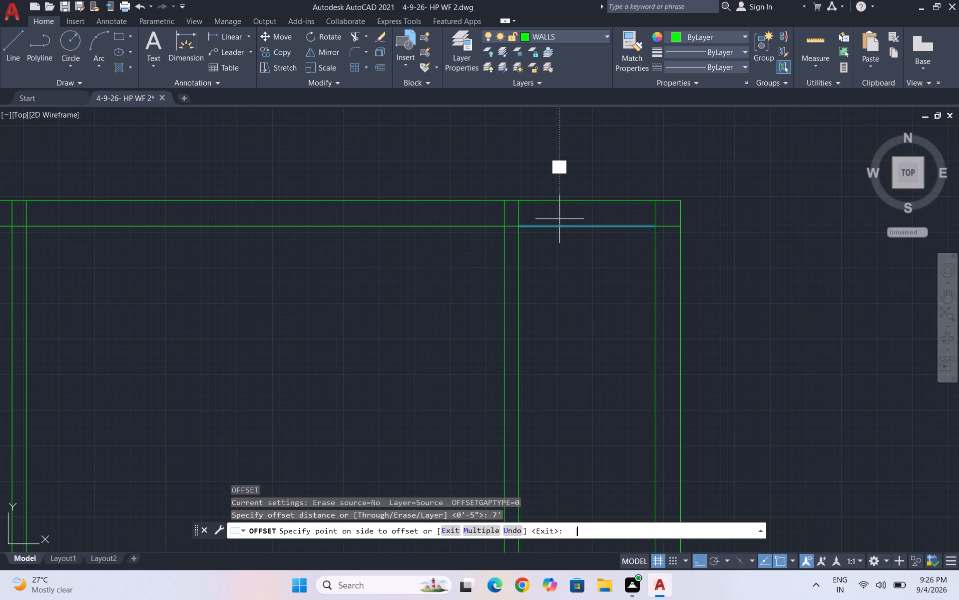
pyautogui.click(581, 368)
pyautogui.scroll(-3, 605, 239)
pyautogui.scroll(1, 591, 302)
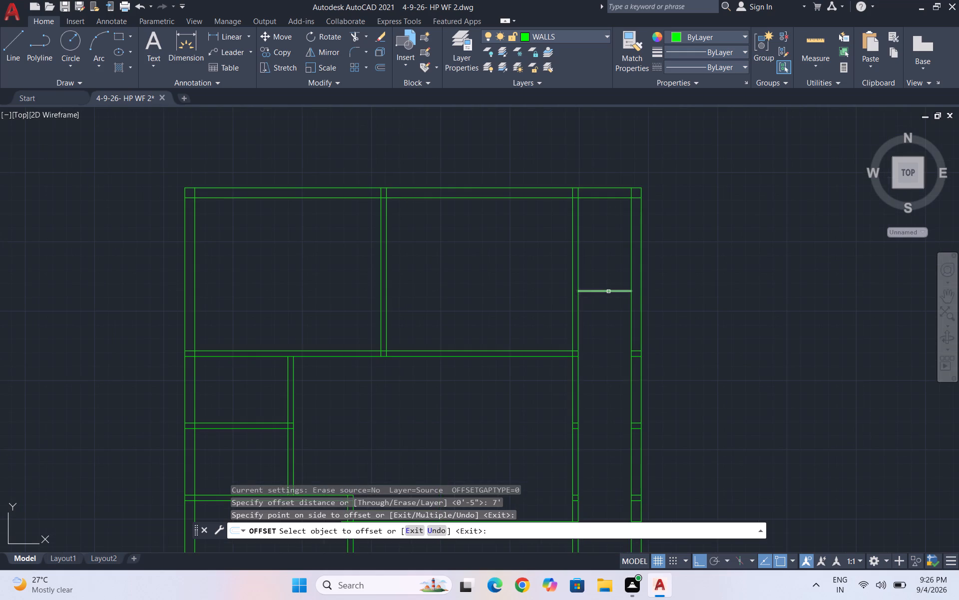
pyautogui.click(608, 291)
pyautogui.press('5')
pyautogui.press('Return')
pyautogui.press('Return')
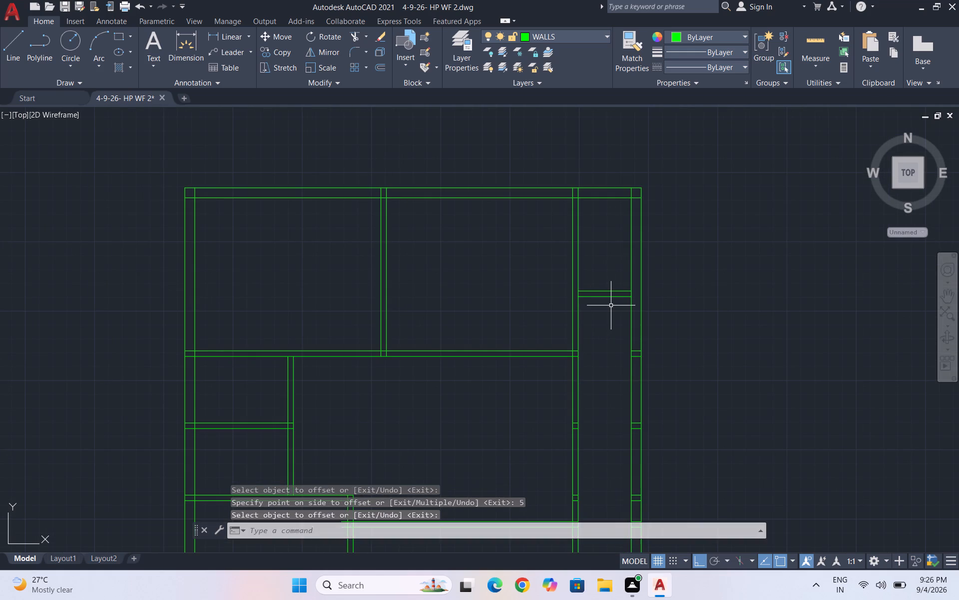
# Extend both lines of the new passage partition through the side walls to their far faces.
pyautogui.write('ex')
pyautogui.press('Return')
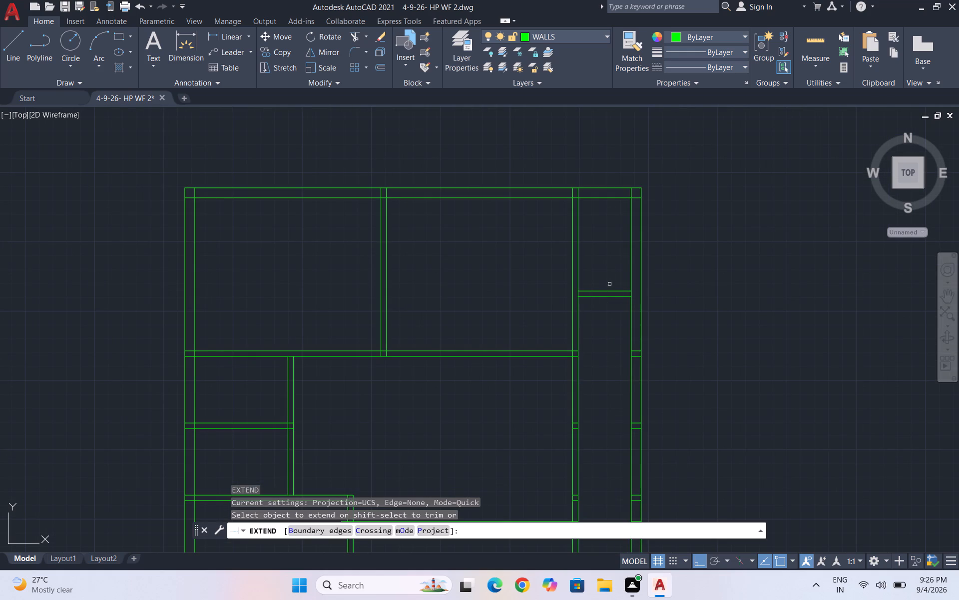
pyautogui.click(609, 294)
pyautogui.click(611, 304)
pyautogui.moveTo(621, 315); pyautogui.dragTo(618, 306)
pyautogui.click(614, 292)
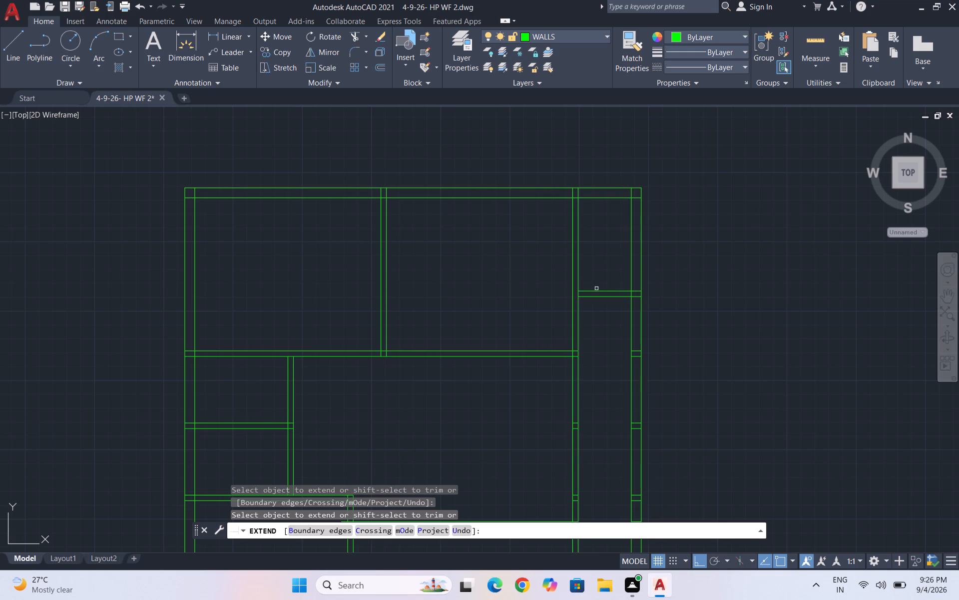
pyautogui.click(595, 290)
pyautogui.click(593, 297)
pyautogui.press('Escape')
pyautogui.press('Escape')
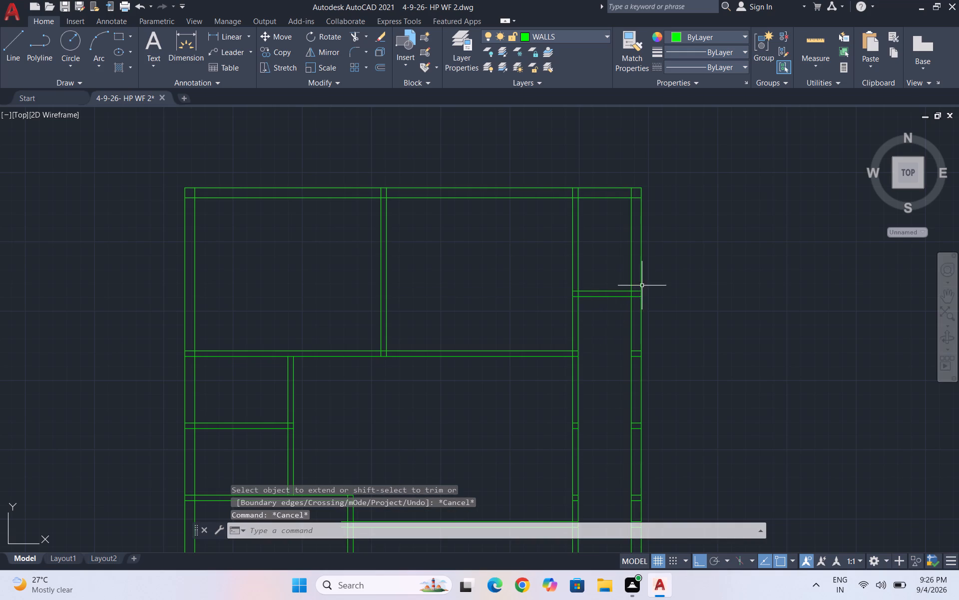
# Save the drawing.
pyautogui.scroll(-2, 648, 280)
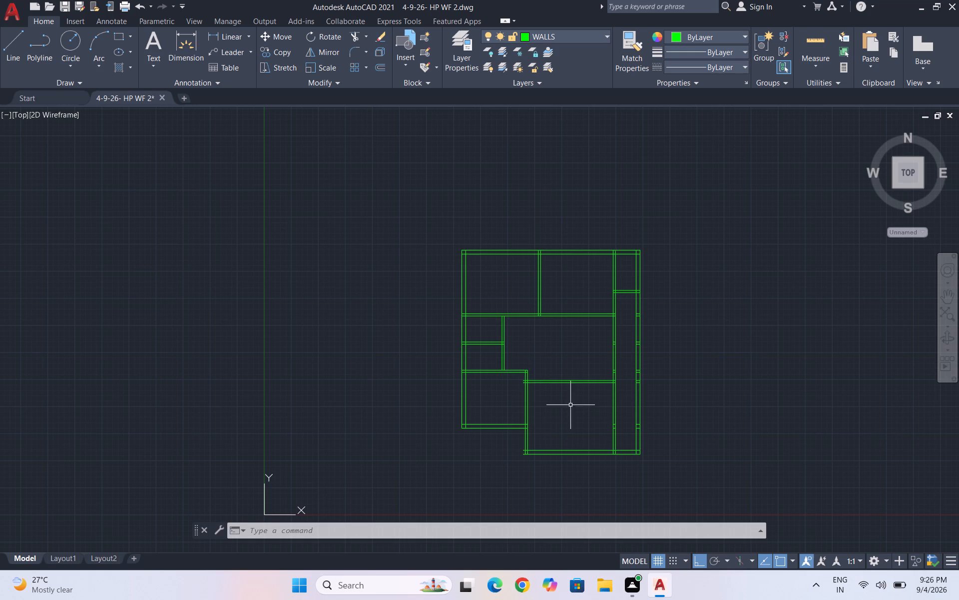
pyautogui.scroll(1, 532, 394)
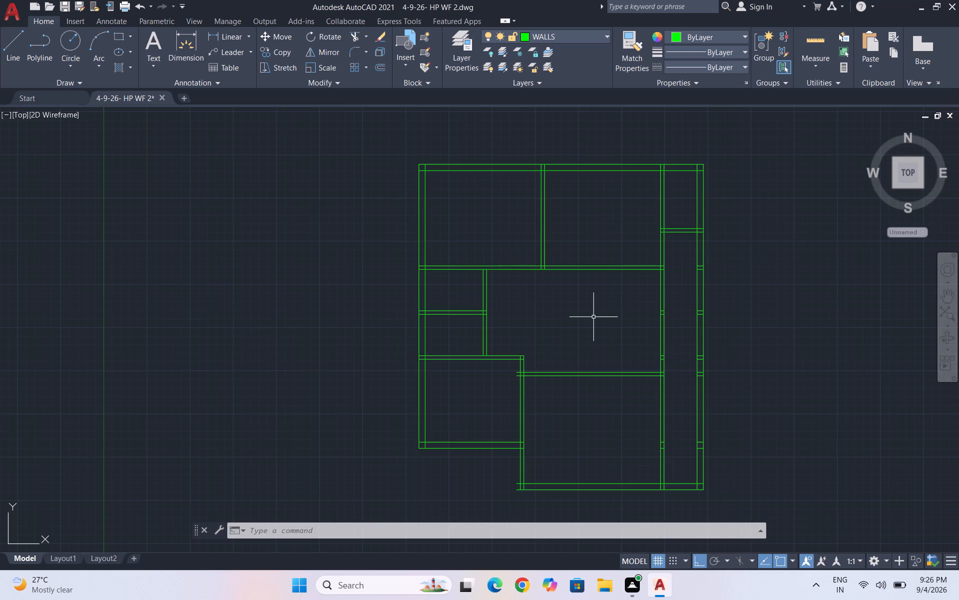
pyautogui.scroll(-1, 581, 315)
pyautogui.scroll(2, 539, 457)
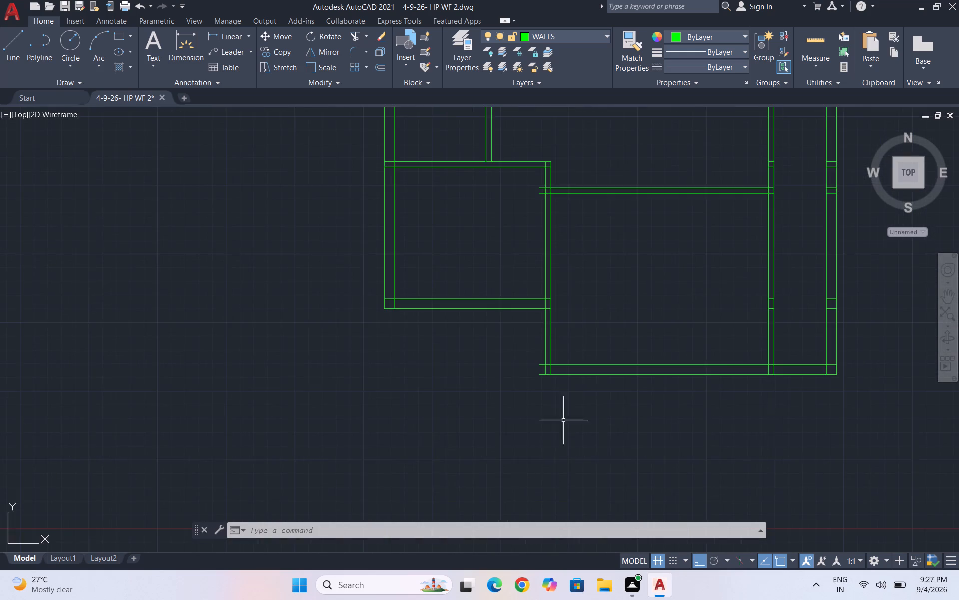
pyautogui.scroll(-2, 580, 399)
pyautogui.scroll(1, 572, 433)
pyautogui.hotkey('ctrl', 's')
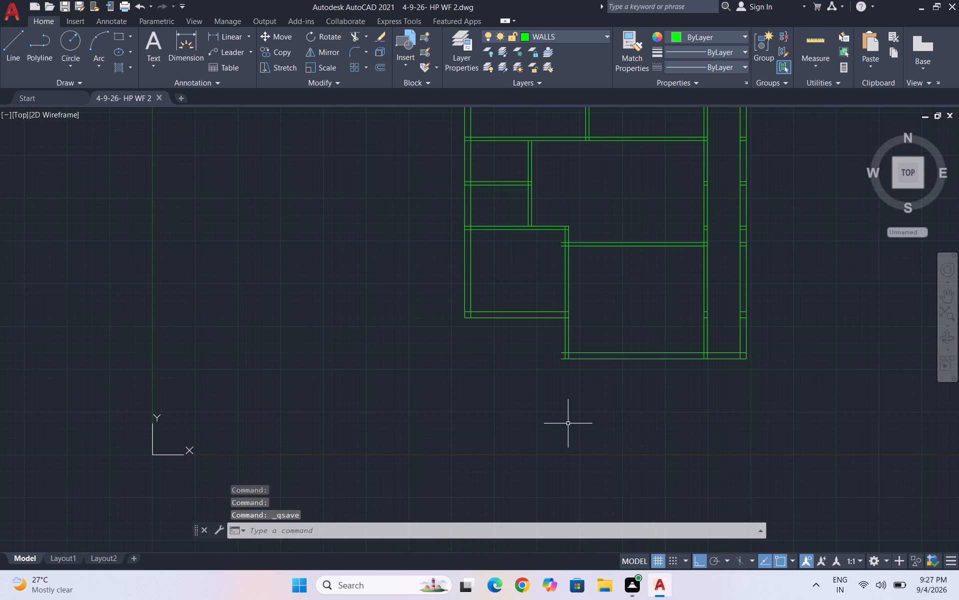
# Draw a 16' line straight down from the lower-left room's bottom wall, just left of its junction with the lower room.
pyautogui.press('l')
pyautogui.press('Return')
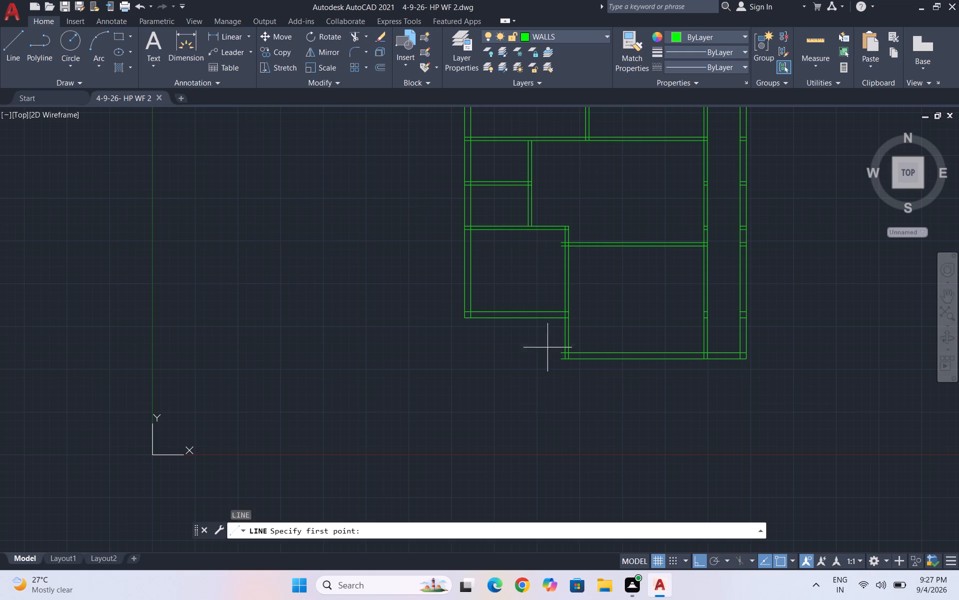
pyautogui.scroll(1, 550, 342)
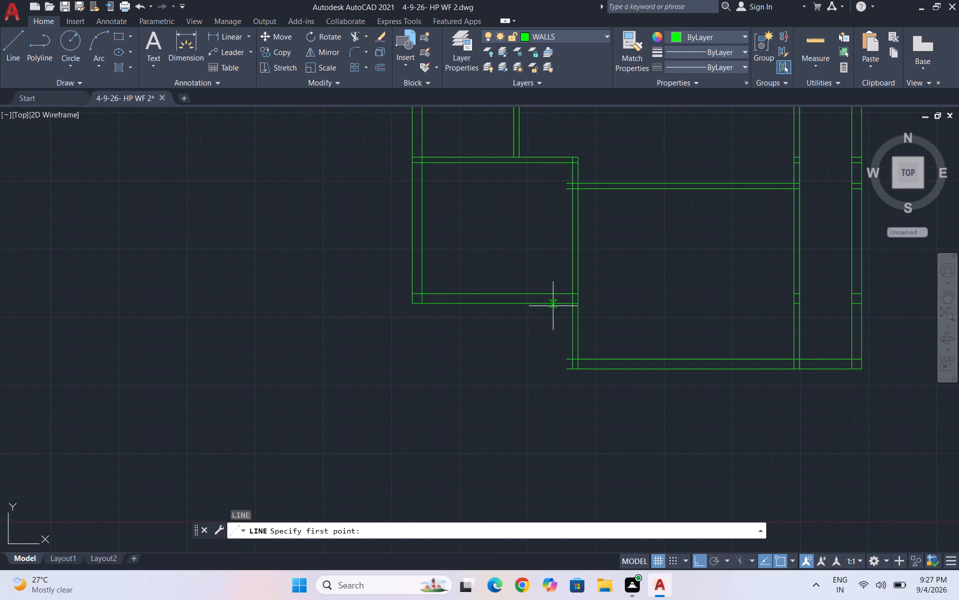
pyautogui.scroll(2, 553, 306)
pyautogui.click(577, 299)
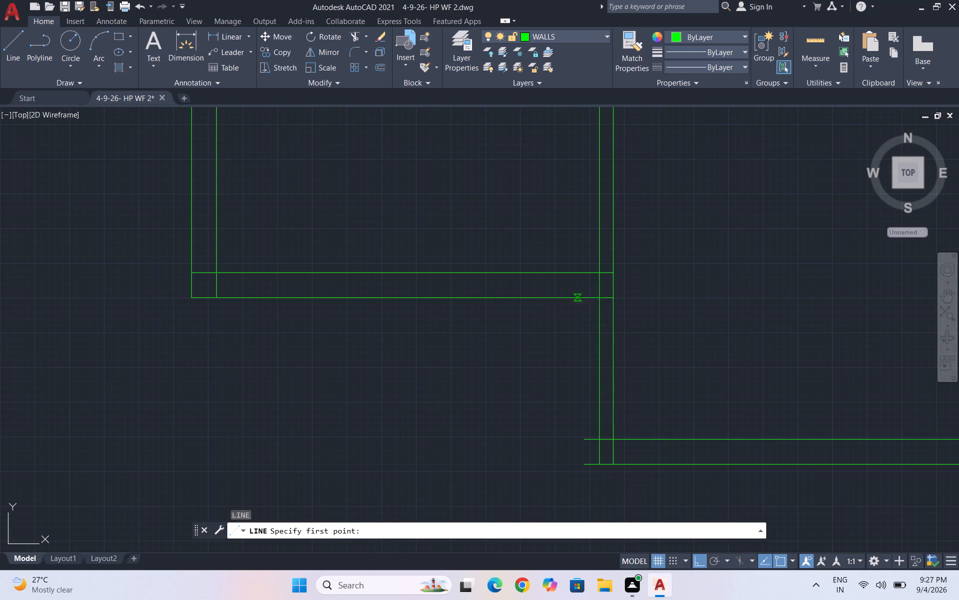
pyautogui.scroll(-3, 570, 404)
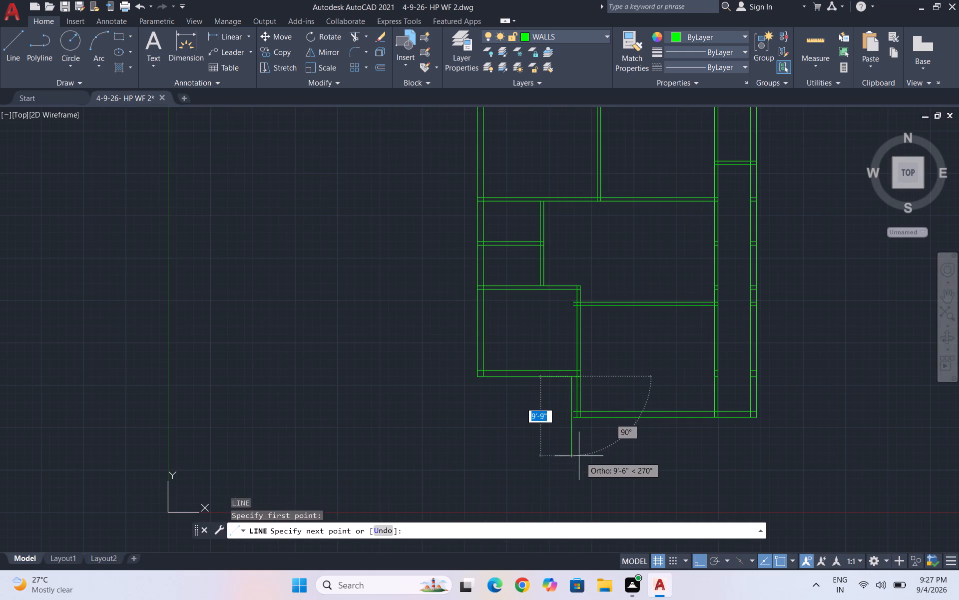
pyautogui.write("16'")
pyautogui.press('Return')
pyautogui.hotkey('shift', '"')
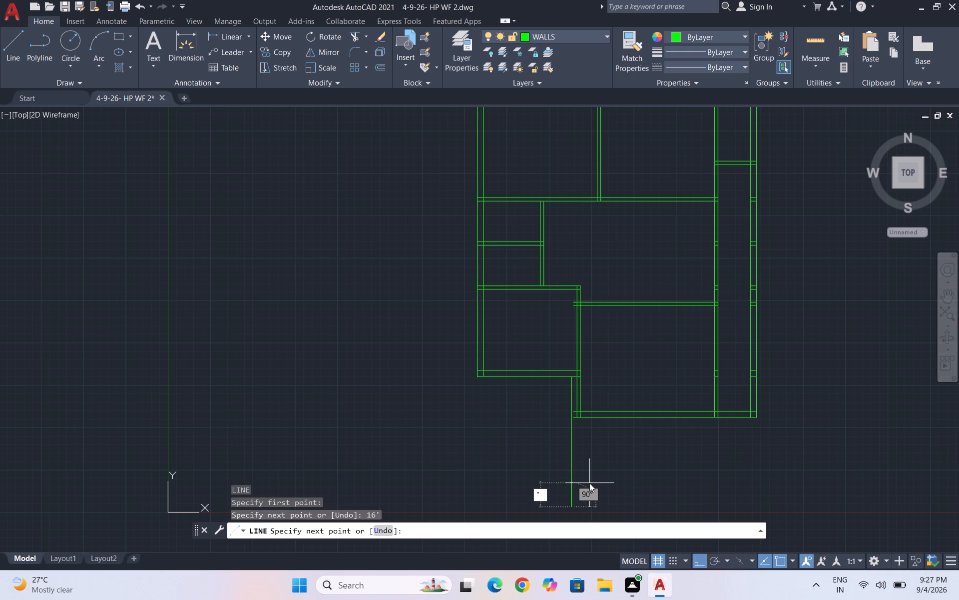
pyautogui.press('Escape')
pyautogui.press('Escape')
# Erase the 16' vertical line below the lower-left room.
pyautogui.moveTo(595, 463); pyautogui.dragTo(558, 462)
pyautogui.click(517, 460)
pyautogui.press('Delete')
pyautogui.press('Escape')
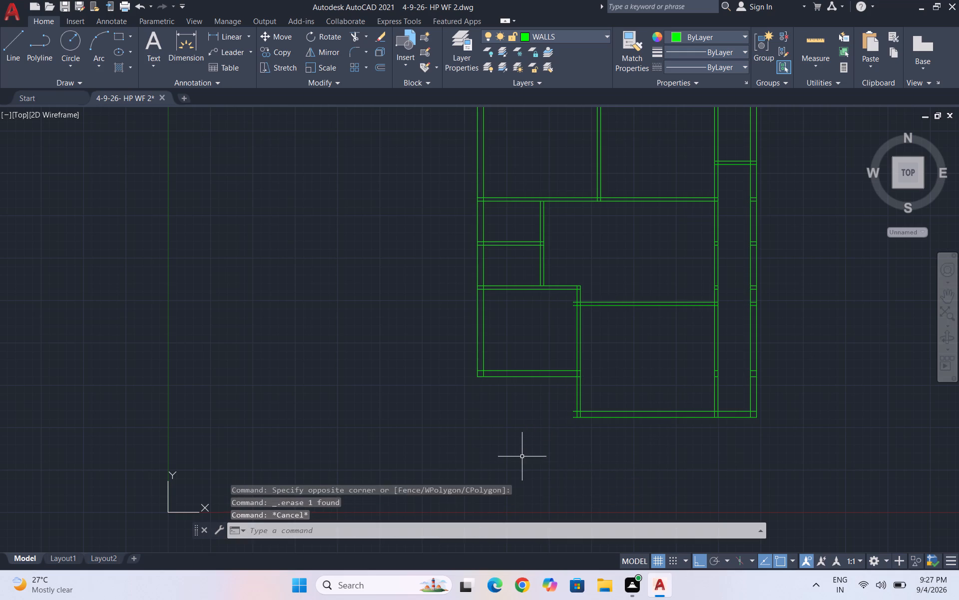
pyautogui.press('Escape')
# Draw a 16'2" line straight down from the lower-left room's bottom wall, aligned with the projecting ends of the lower room's horizontal walls.
pyautogui.press('l')
pyautogui.press('Return')
pyautogui.scroll(3, 568, 407)
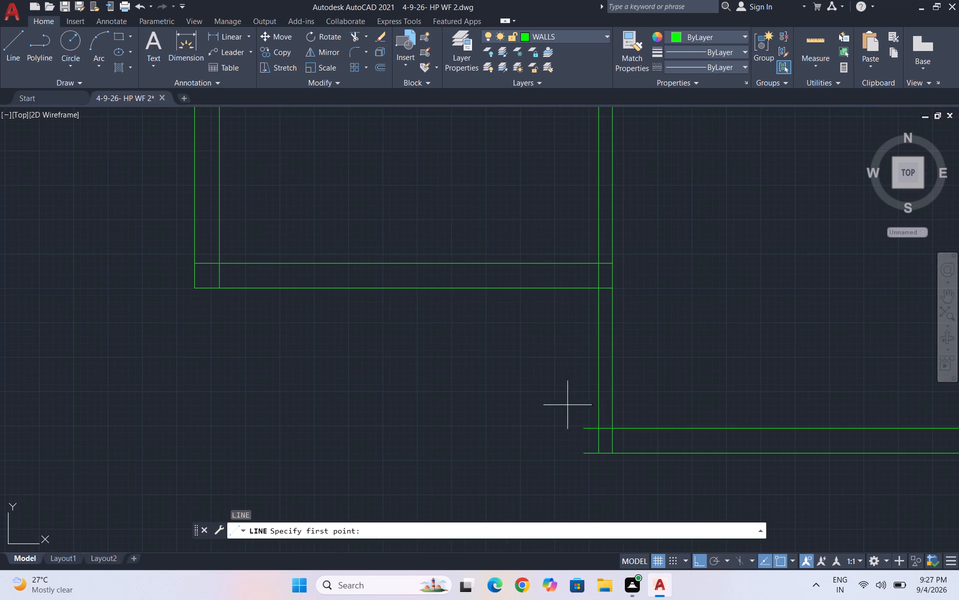
pyautogui.click(583, 287)
pyautogui.scroll(-3, 570, 304)
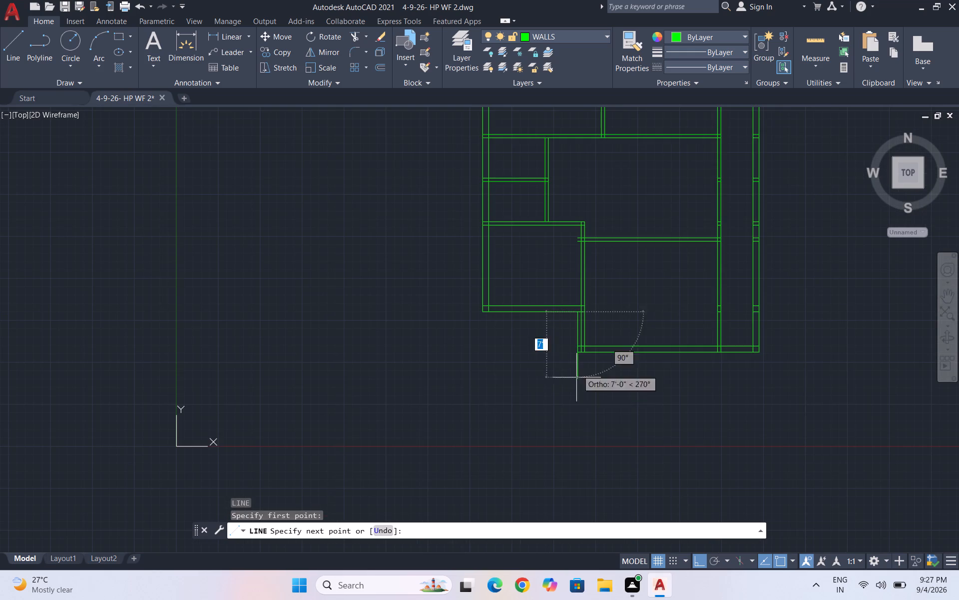
pyautogui.write('16\'2"')
pyautogui.press('Return')
pyautogui.press('Return')
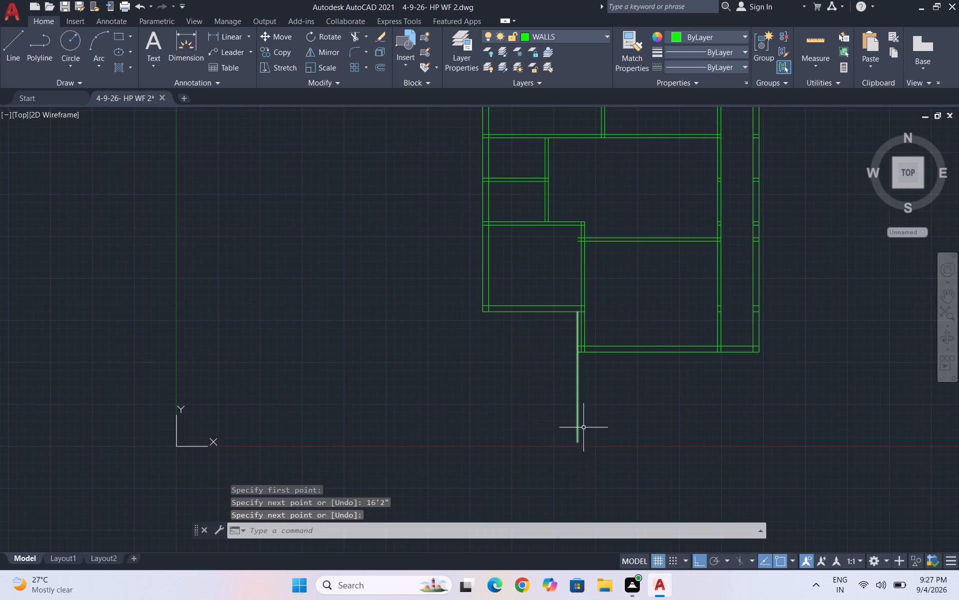
# Draw a 7'4" line straight down from the lower room's bottom wall, a short distance right of the 16'2" line.
pyautogui.press('l')
pyautogui.press('Return')
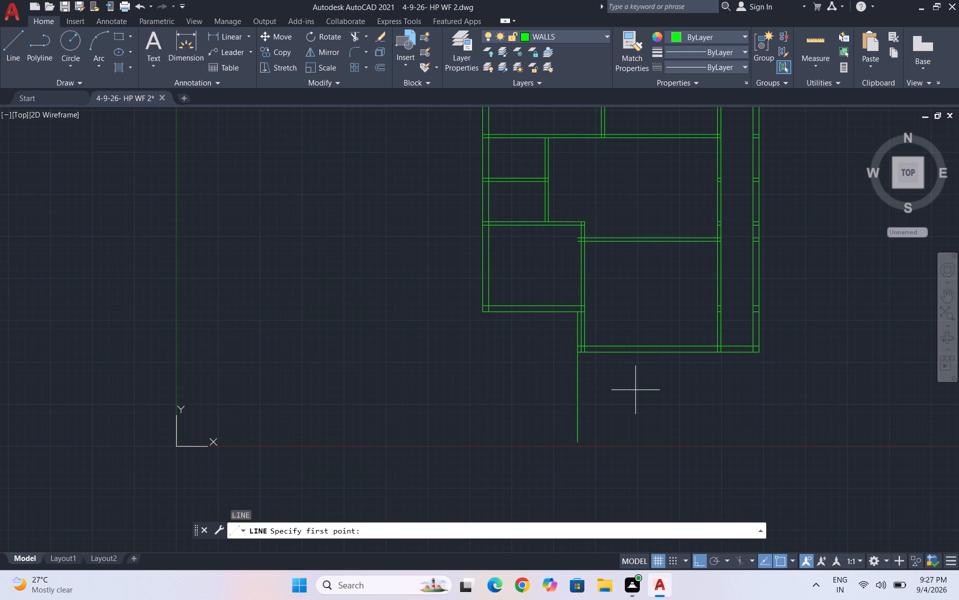
pyautogui.scroll(1, 614, 409)
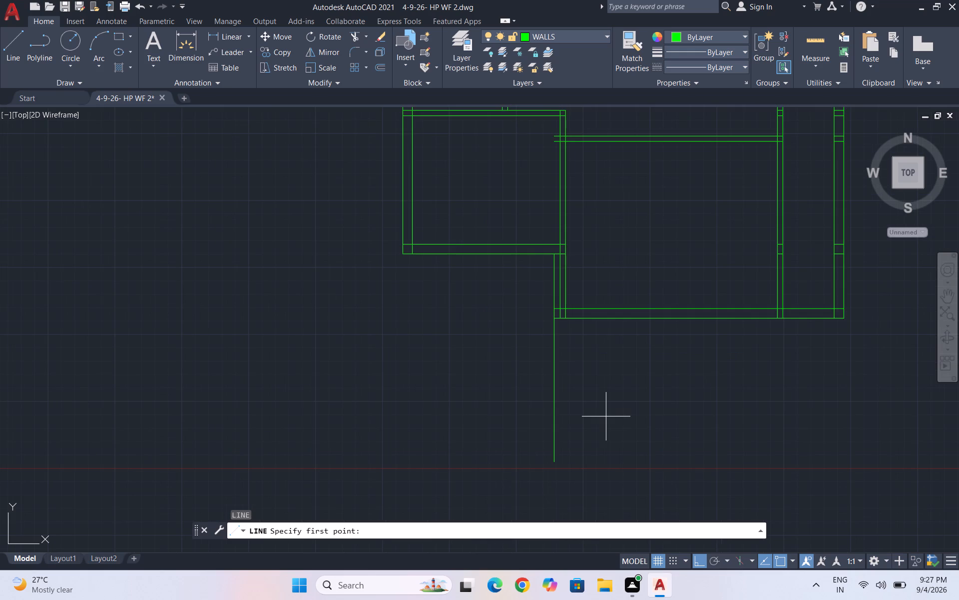
pyautogui.press('l')
pyautogui.press('Return')
pyautogui.scroll(1, 575, 324)
pyautogui.click(577, 314)
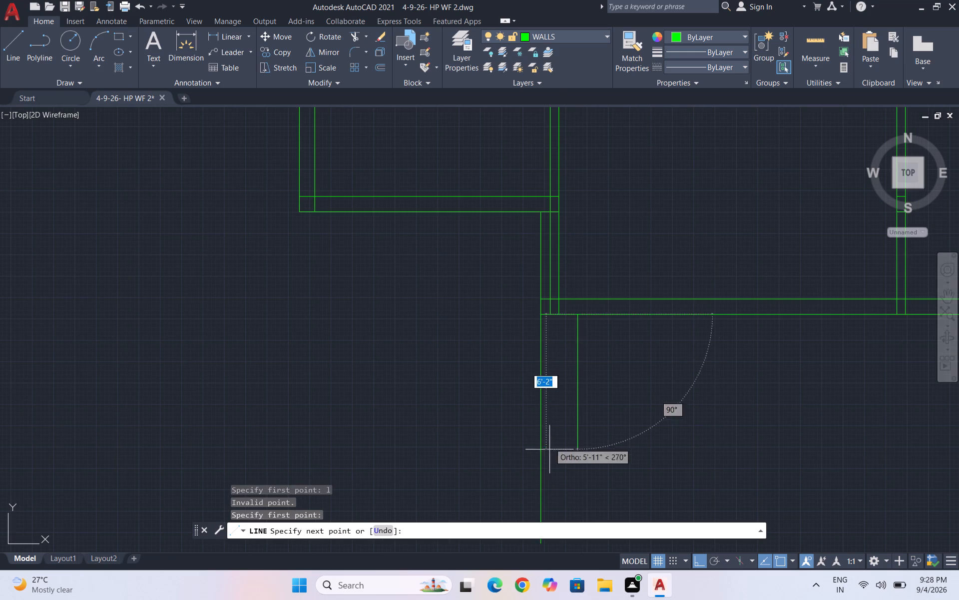
pyautogui.press('7')
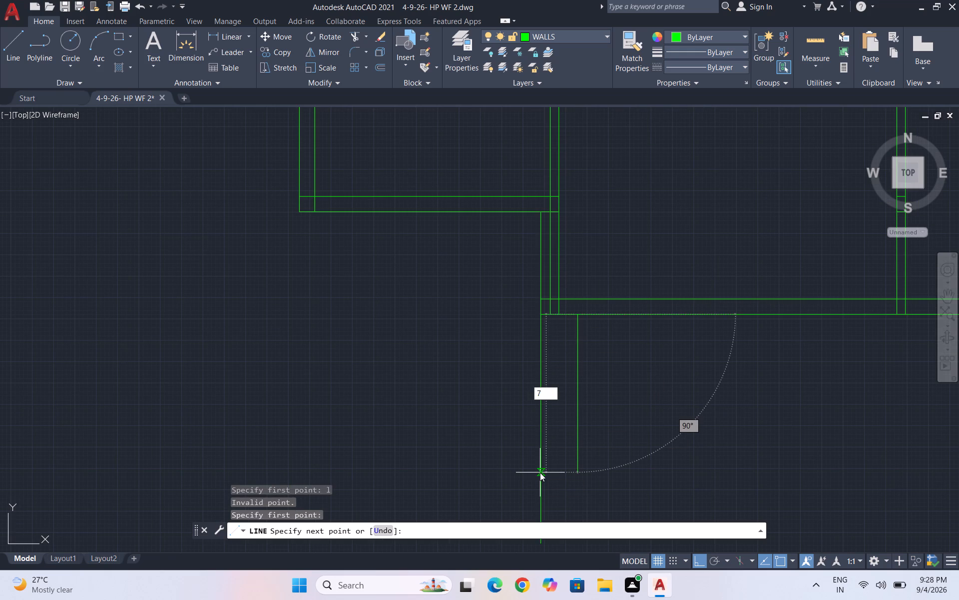
pyautogui.press('/')
pyautogui.press('BackSpace')
pyautogui.write('\'4"')
pyautogui.press('Return')
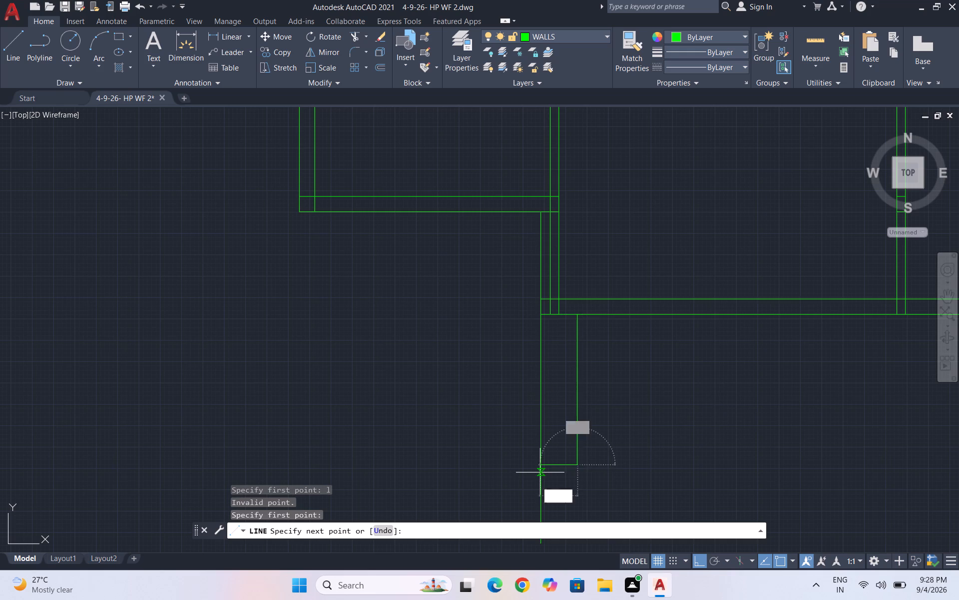
pyautogui.press('Return')
pyautogui.scroll(-3, 660, 270)
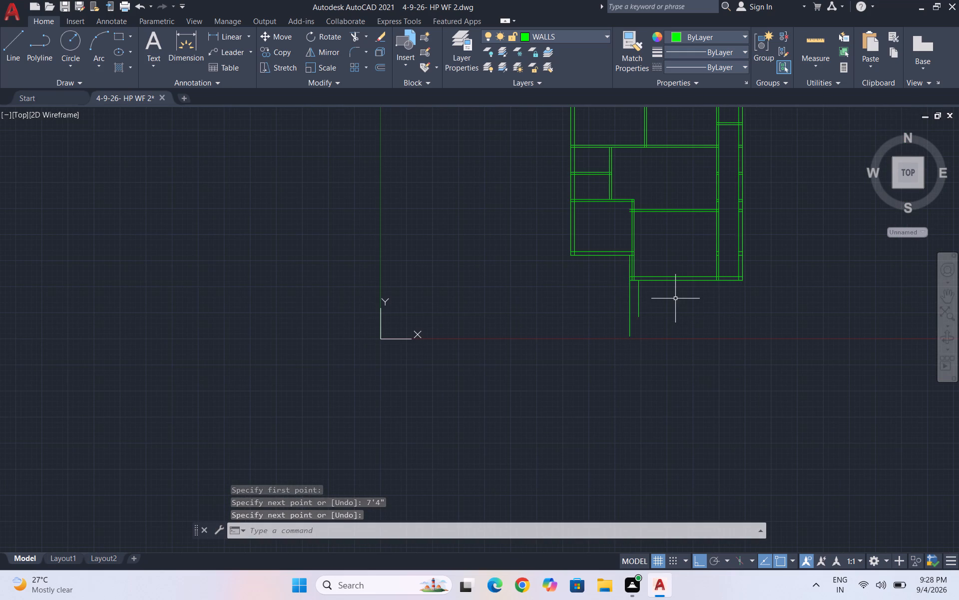
# Draw a line down from the lower room's bottom wall at the passage's inner wall, then across to the 7'4" line's lower end.
pyautogui.scroll(2, 676, 297)
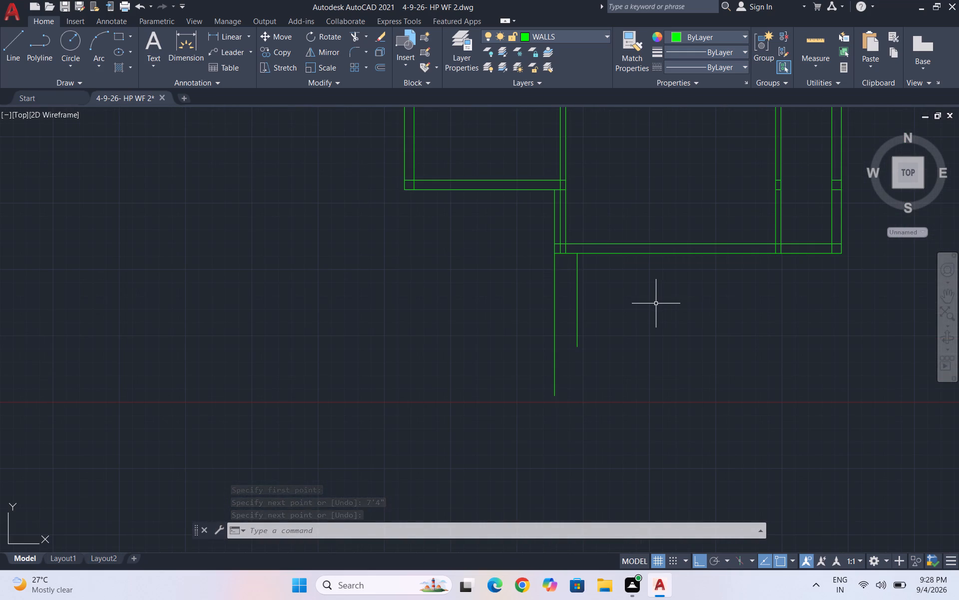
pyautogui.press('l')
pyautogui.press('Return')
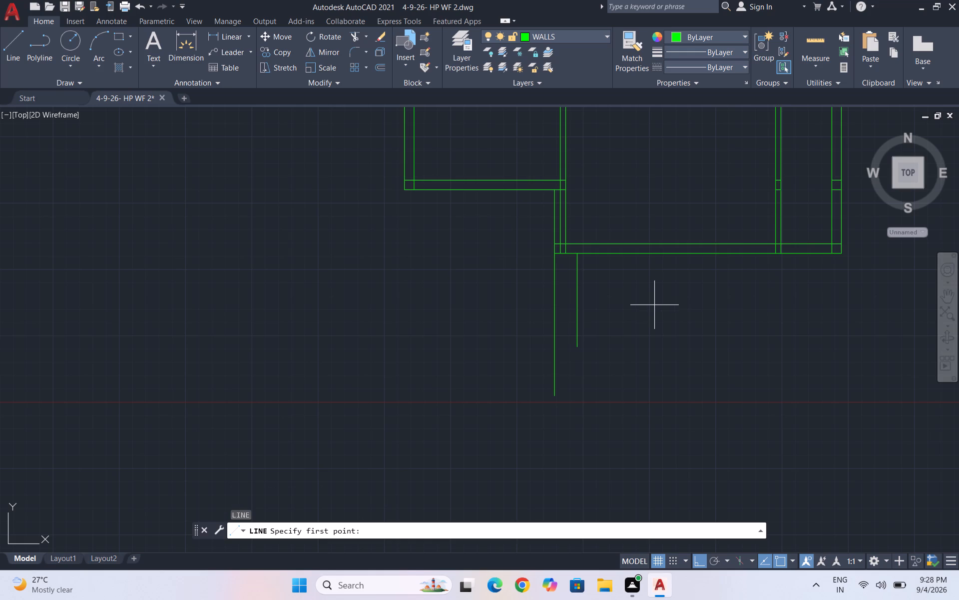
pyautogui.click(785, 251)
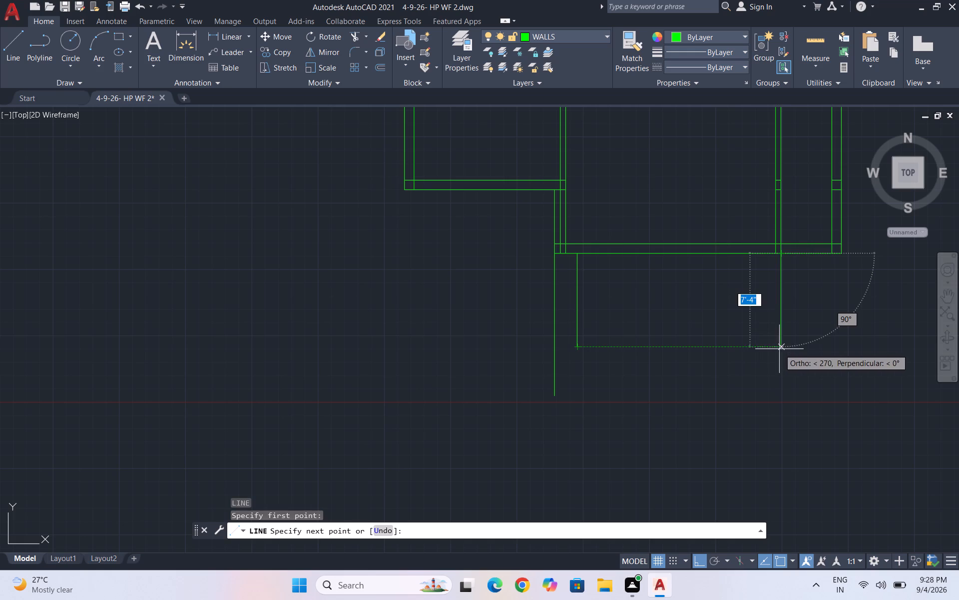
pyautogui.click(779, 349)
pyautogui.click(575, 351)
pyautogui.press('Escape')
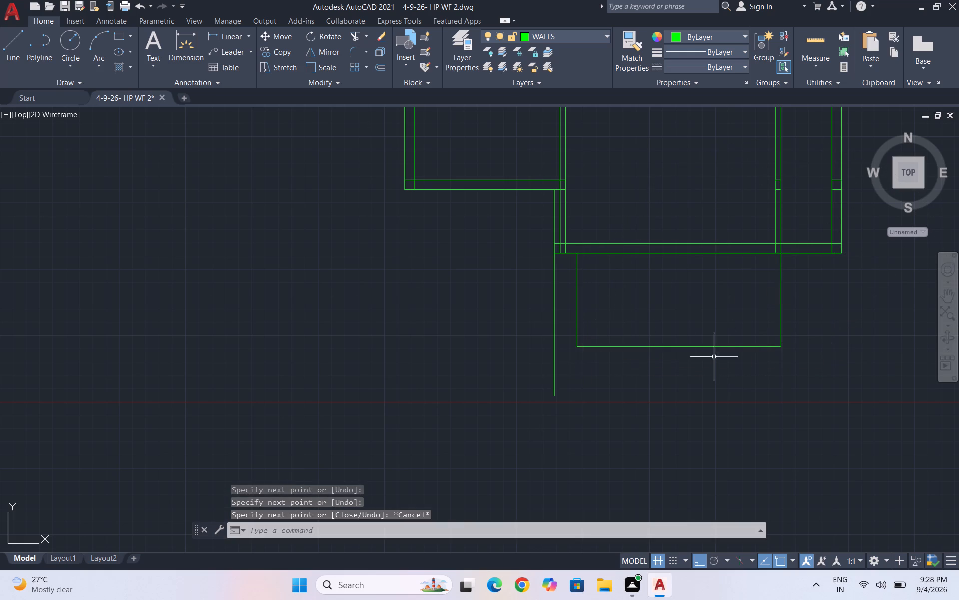
# Offset the extension's bottom line 9" upward to give the wall its thickness.
pyautogui.moveTo(725, 362); pyautogui.dragTo(711, 350)
pyautogui.click(671, 331)
pyautogui.press('o')
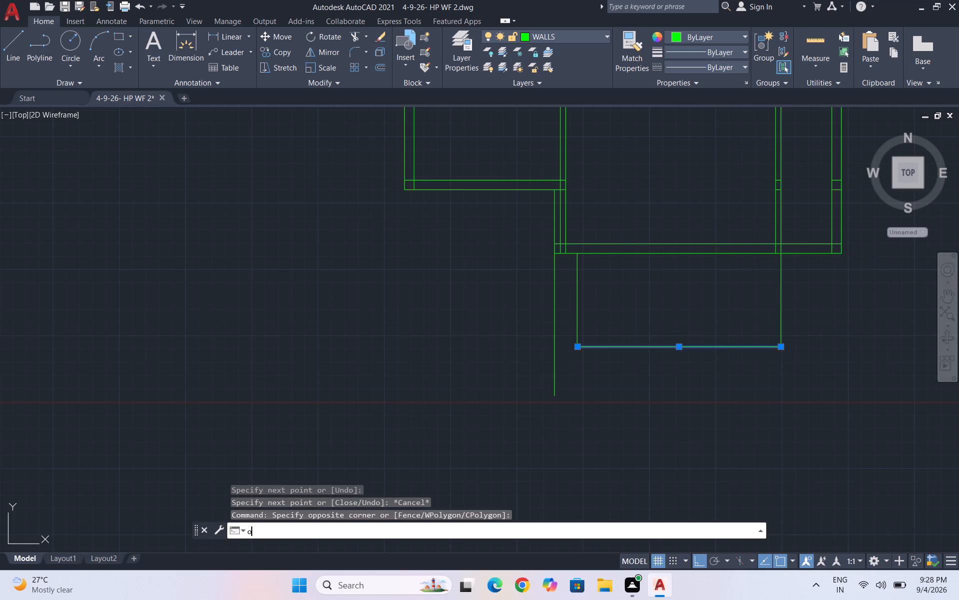
pyautogui.press('Return')
pyautogui.write('9"')
pyautogui.press('Return')
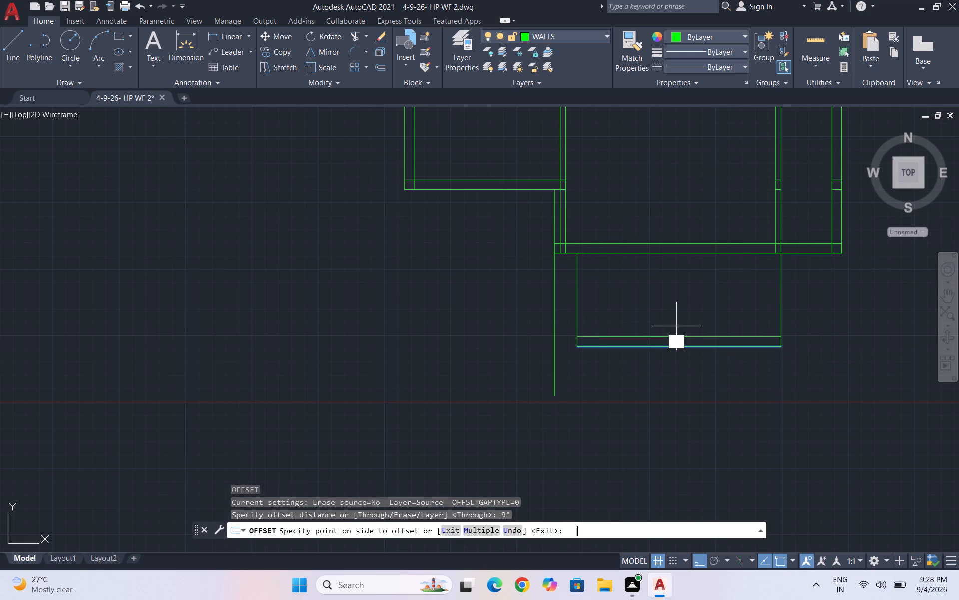
pyautogui.click(677, 326)
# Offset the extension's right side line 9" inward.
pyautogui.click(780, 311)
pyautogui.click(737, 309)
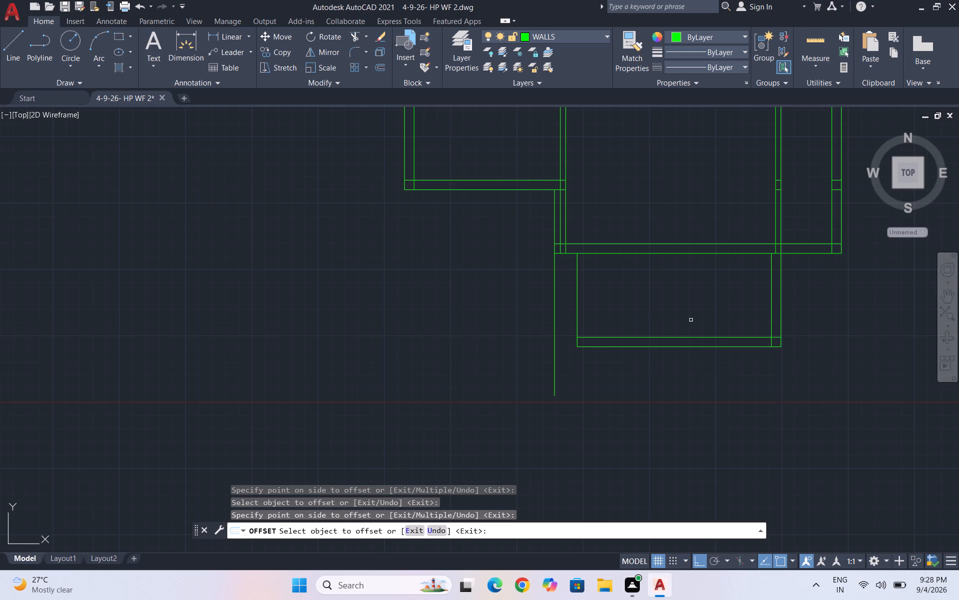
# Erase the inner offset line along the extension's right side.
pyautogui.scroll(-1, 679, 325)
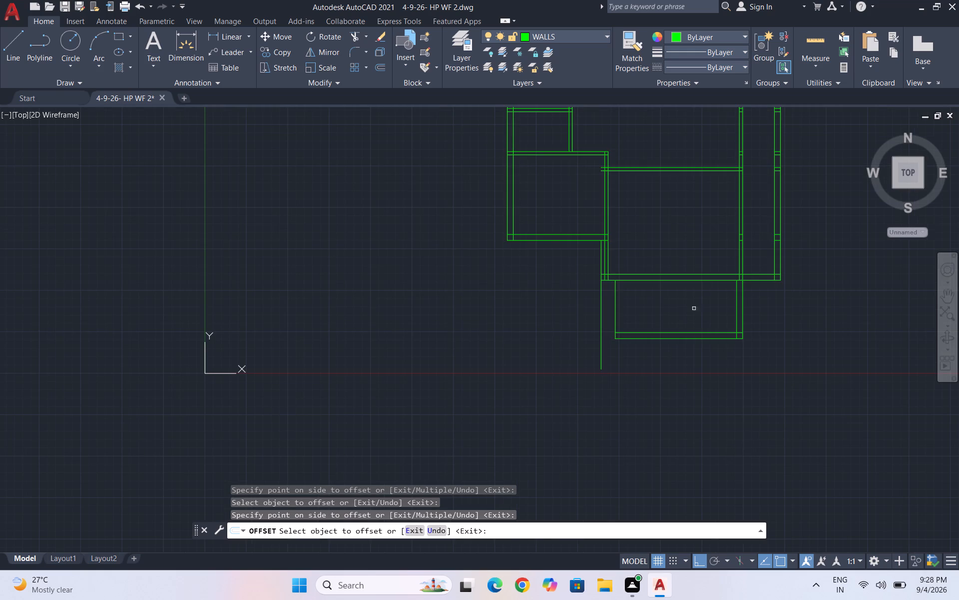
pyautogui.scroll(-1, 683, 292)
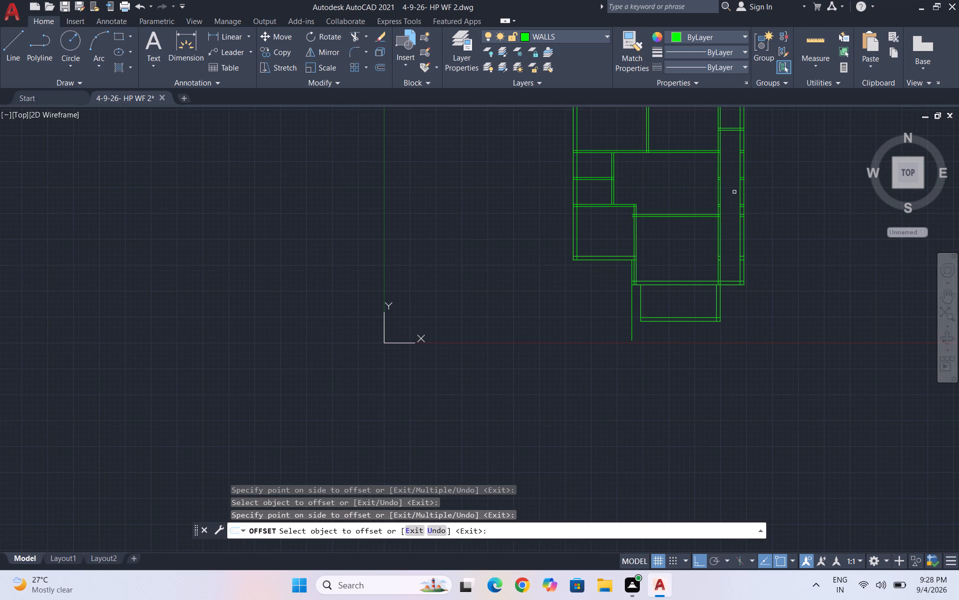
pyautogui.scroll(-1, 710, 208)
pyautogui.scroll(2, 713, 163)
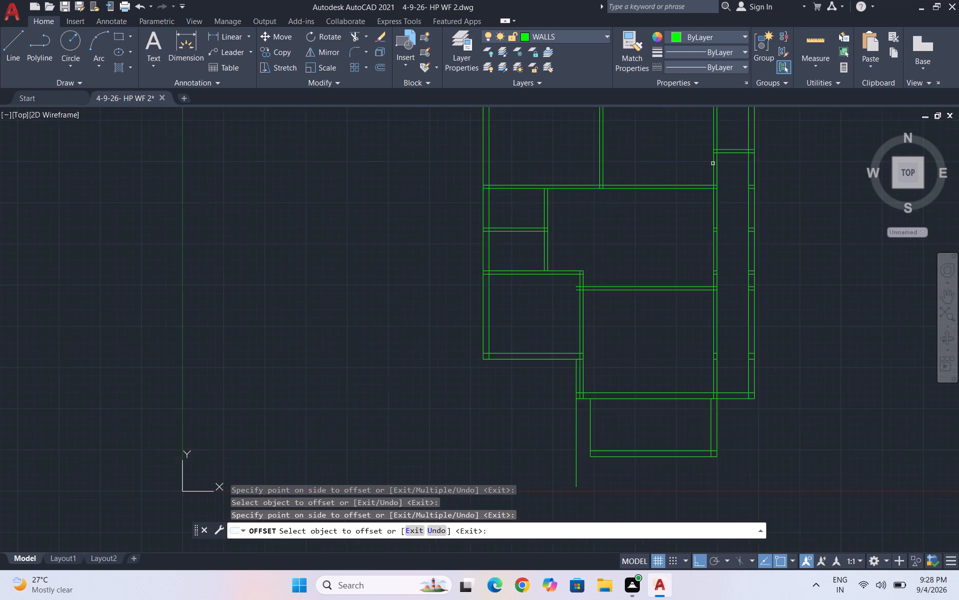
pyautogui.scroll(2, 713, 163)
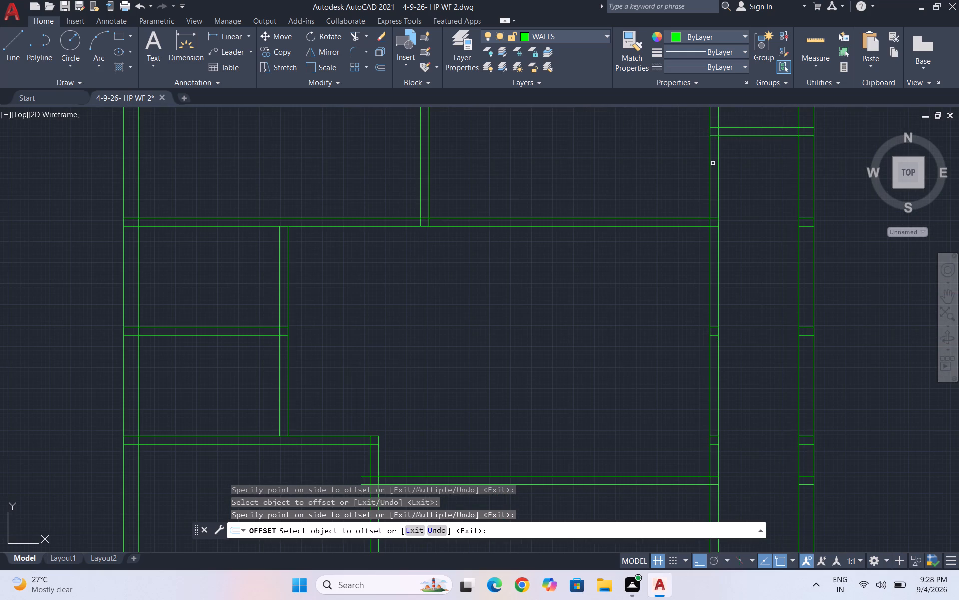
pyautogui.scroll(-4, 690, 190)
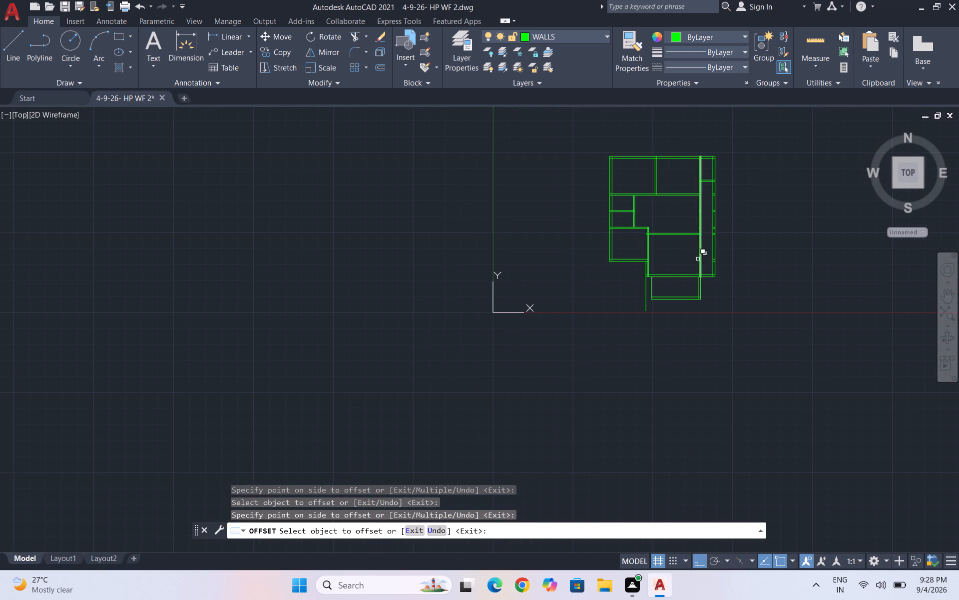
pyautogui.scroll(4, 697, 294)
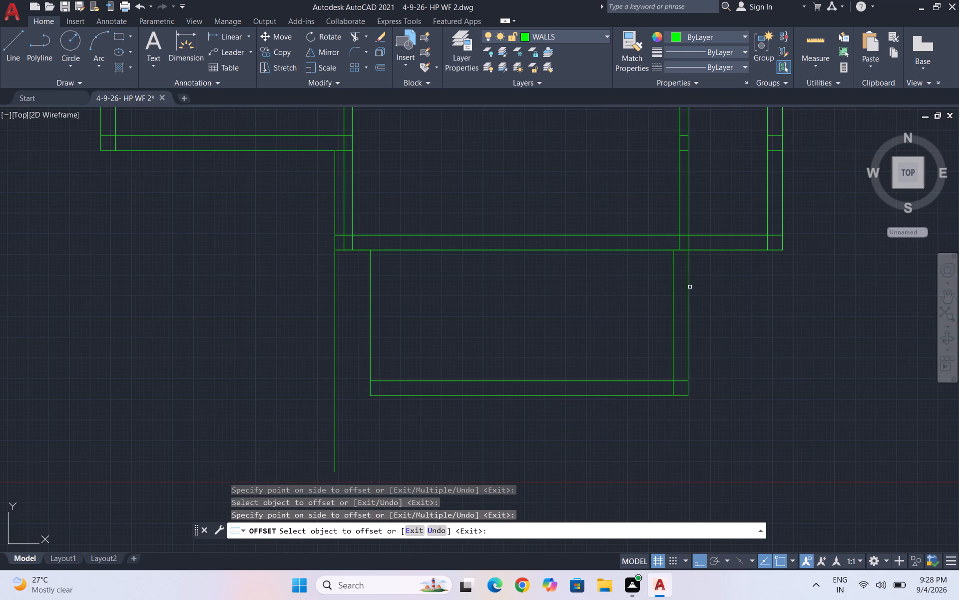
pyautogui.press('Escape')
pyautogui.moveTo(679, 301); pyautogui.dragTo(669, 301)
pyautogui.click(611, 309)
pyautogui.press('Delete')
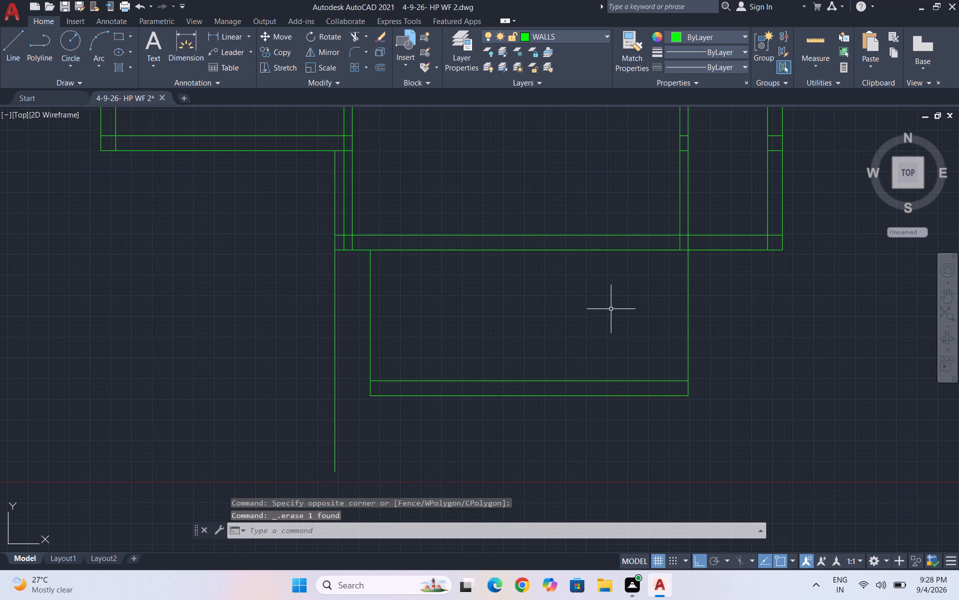
# Offset the extension's right side line 5" inward, matching the passage's inner wall above it.
pyautogui.press('o')
pyautogui.press('Return')
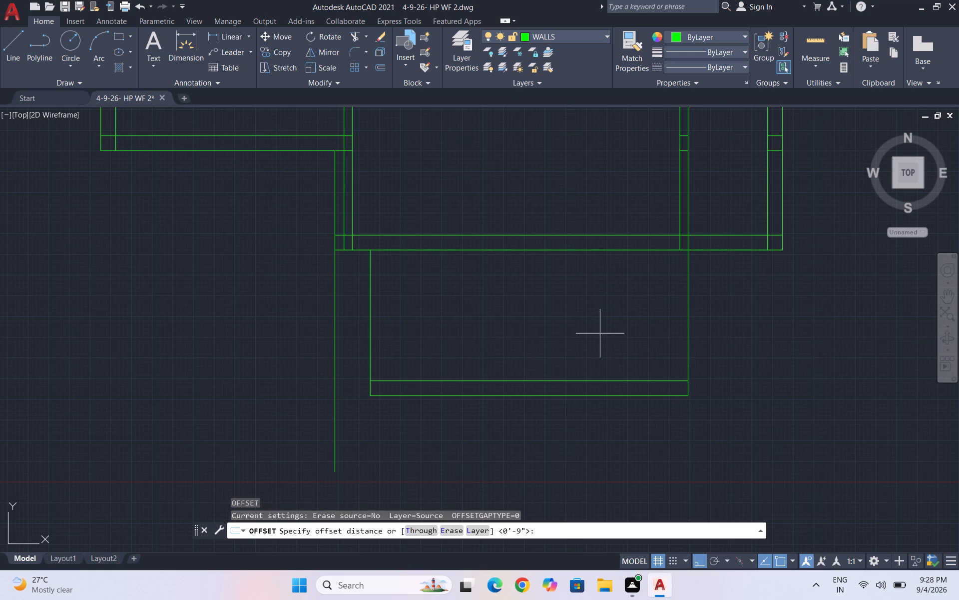
pyautogui.write('5"')
pyautogui.press('Return')
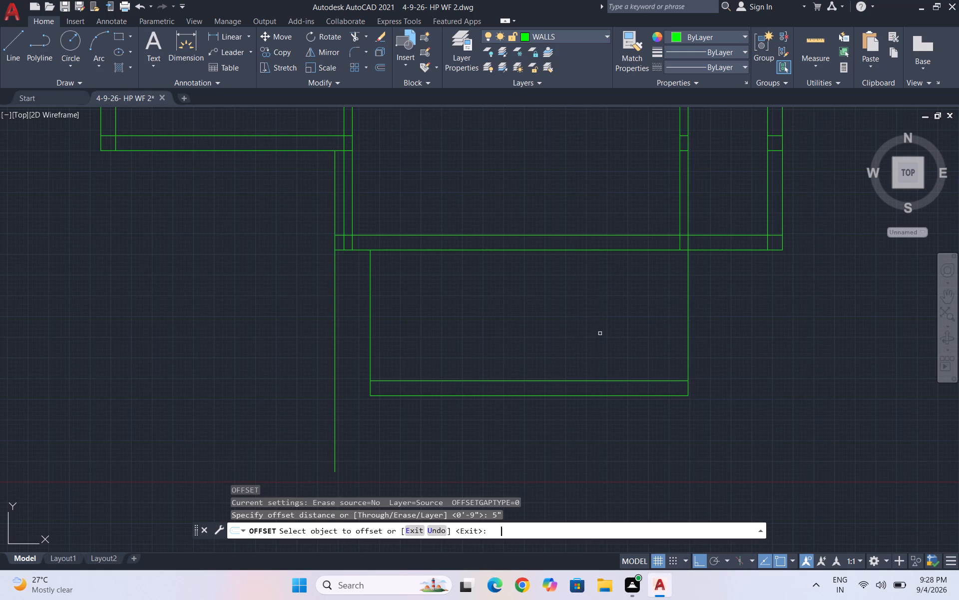
pyautogui.click(689, 277)
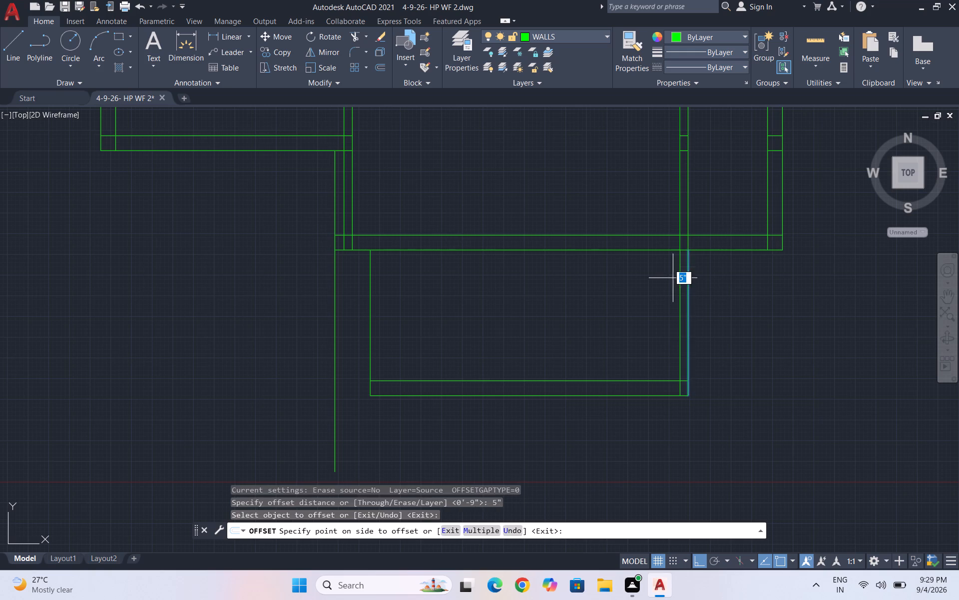
pyautogui.click(673, 278)
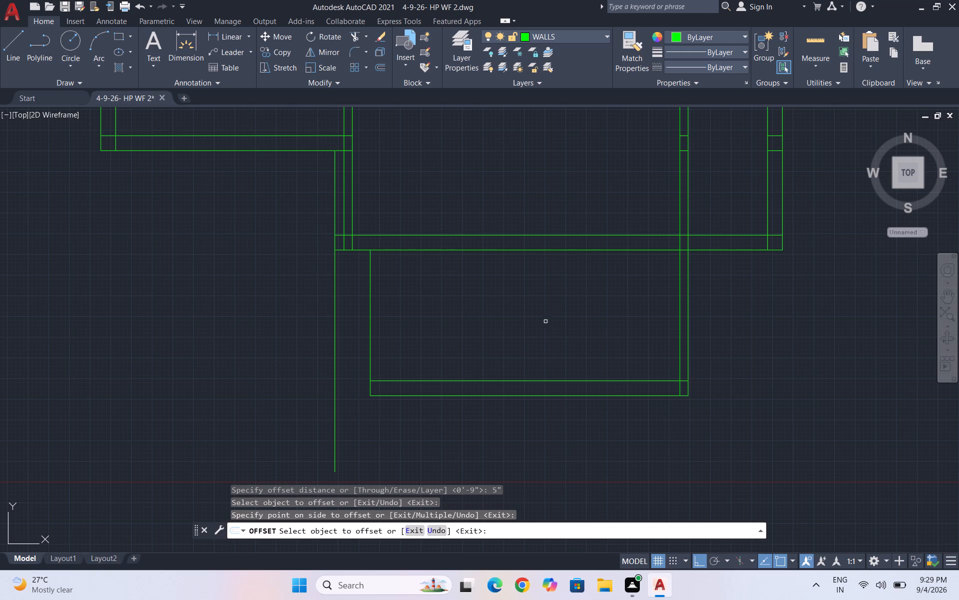
pyautogui.press('Escape')
pyautogui.press('Escape')
# Draw a 3'10" line straight down from the extension's bottom wall, a short distance left of its right end.
pyautogui.scroll(-2, 542, 313)
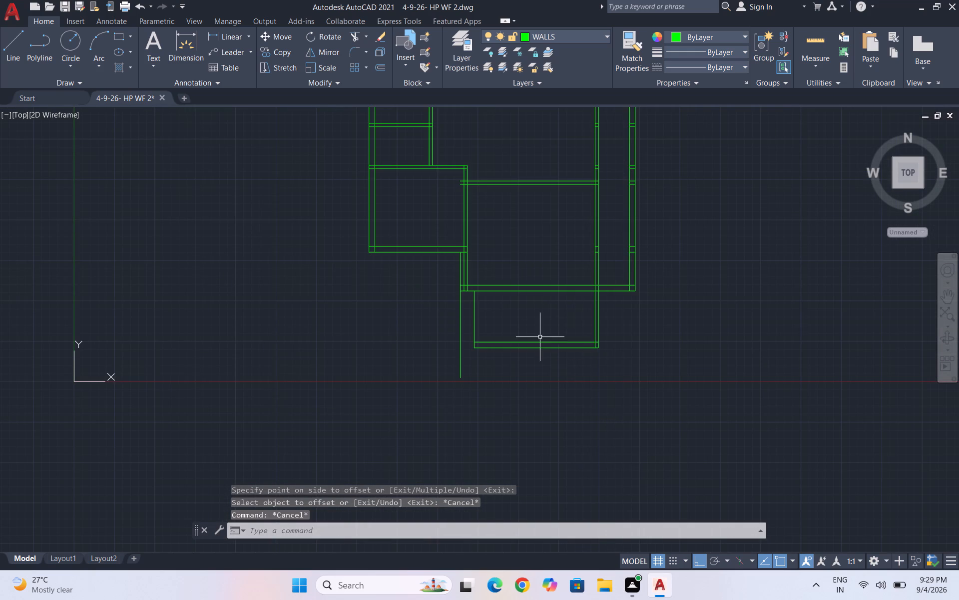
pyautogui.scroll(-1, 504, 355)
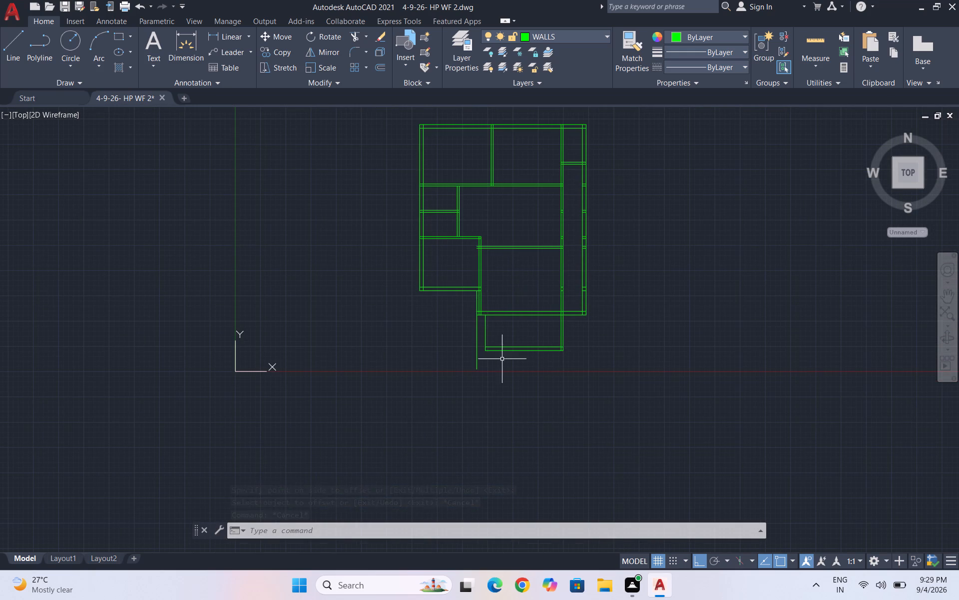
pyautogui.scroll(1, 527, 386)
pyautogui.press('l')
pyautogui.press('Return')
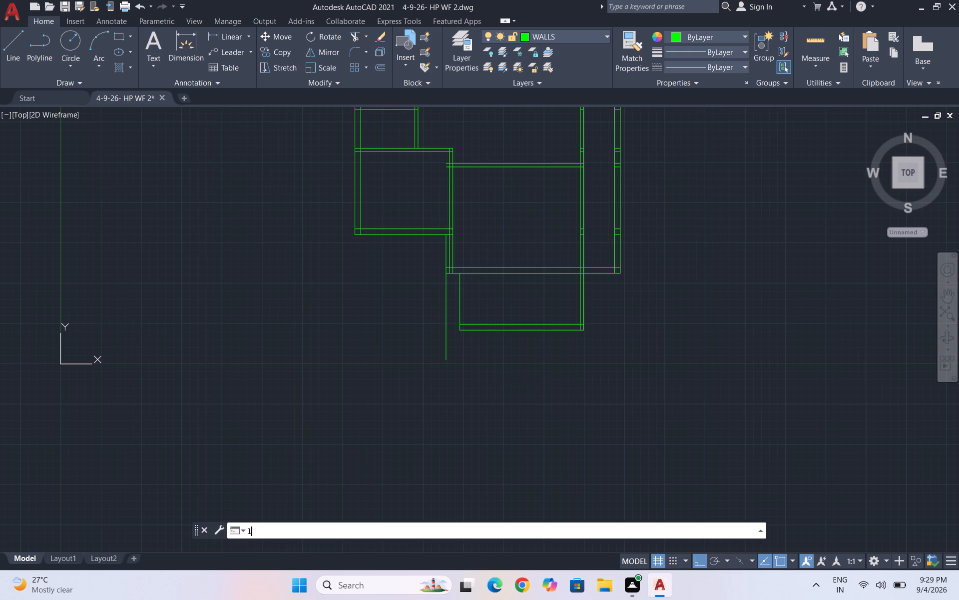
pyautogui.scroll(1, 551, 354)
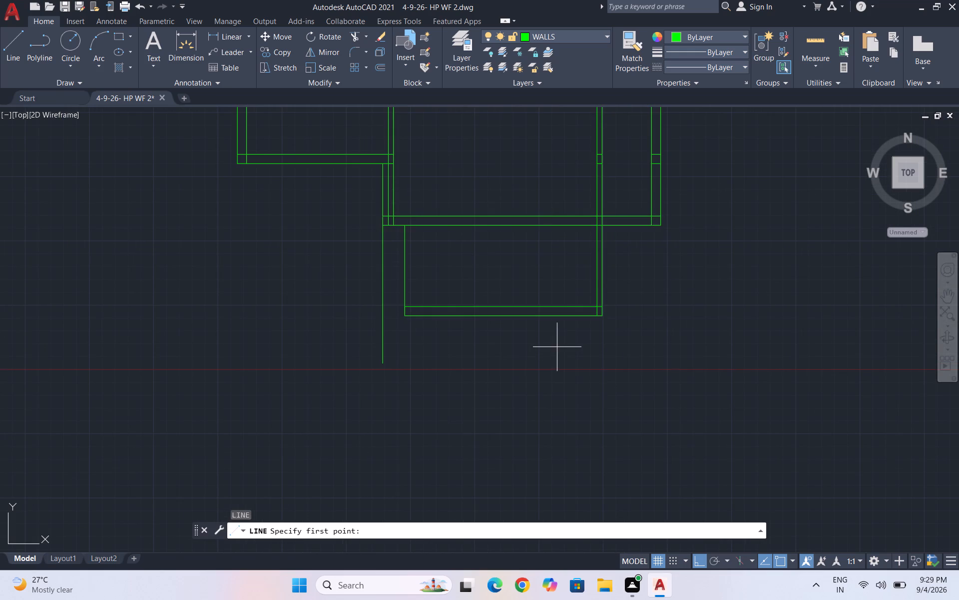
pyautogui.scroll(1, 583, 320)
pyautogui.click(580, 314)
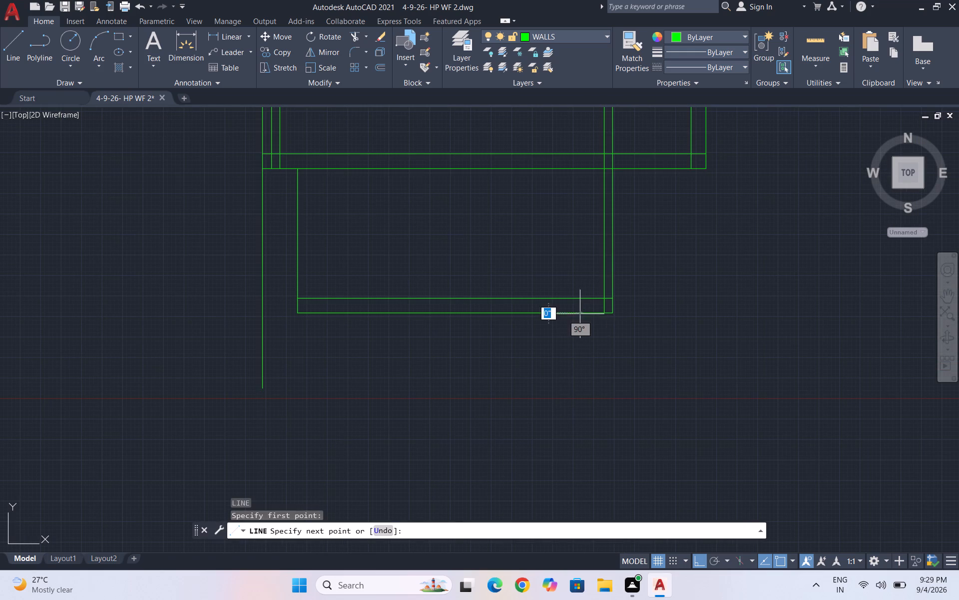
pyautogui.write('3\'10"')
pyautogui.press('Return')
pyautogui.press('Return')
# Draw a horizontal line along the lower ends of the 16'2" and 3'10" lines, from below the right outer wall past the left outer wall.
pyautogui.press('l')
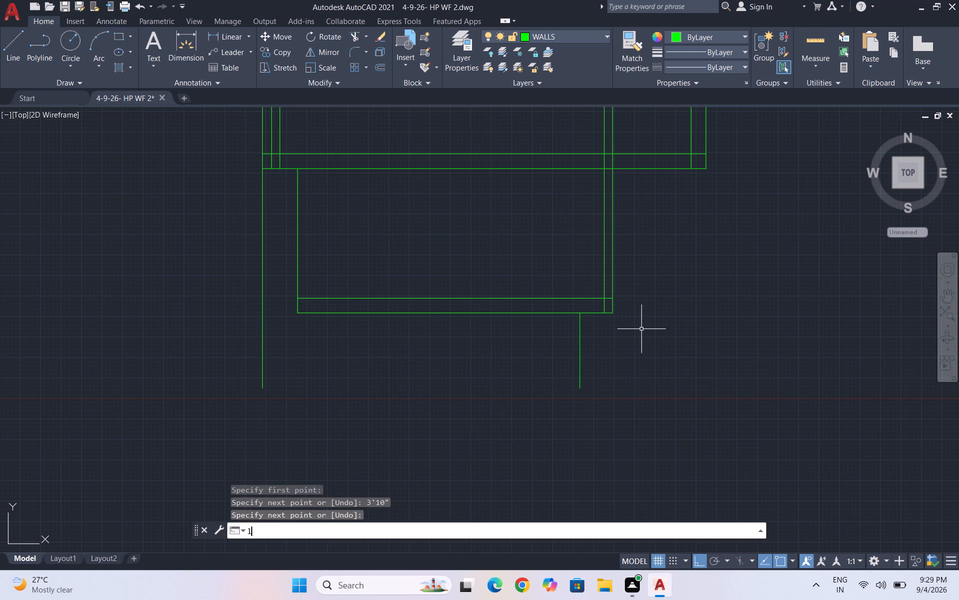
pyautogui.press('Return')
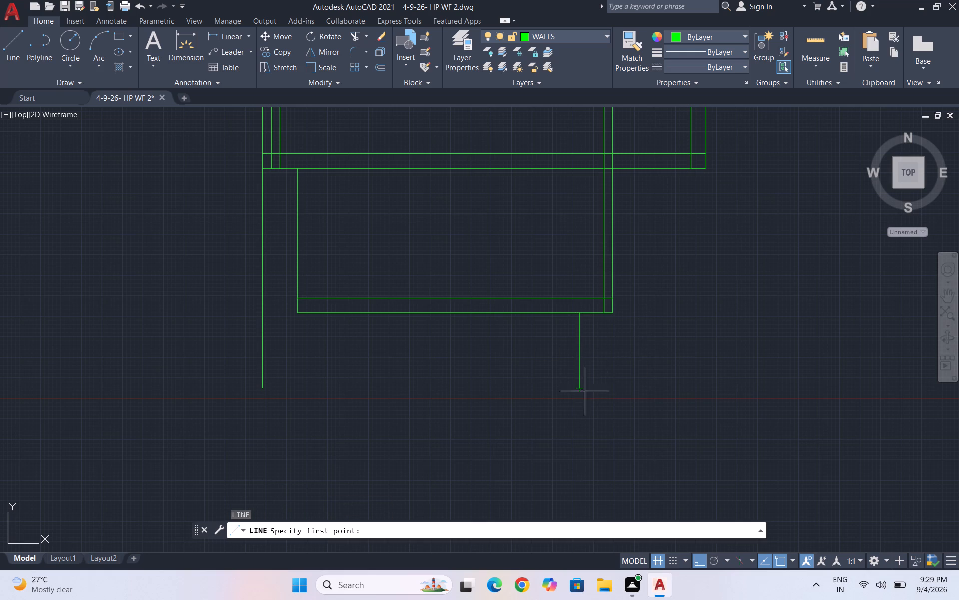
pyautogui.click(709, 389)
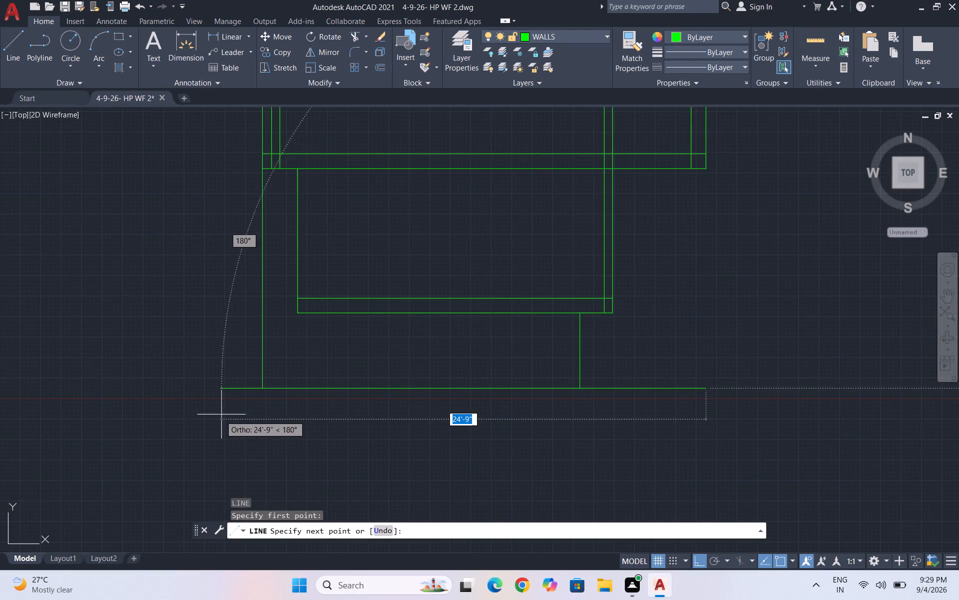
pyautogui.scroll(-6, 263, 399)
pyautogui.scroll(4, 294, 398)
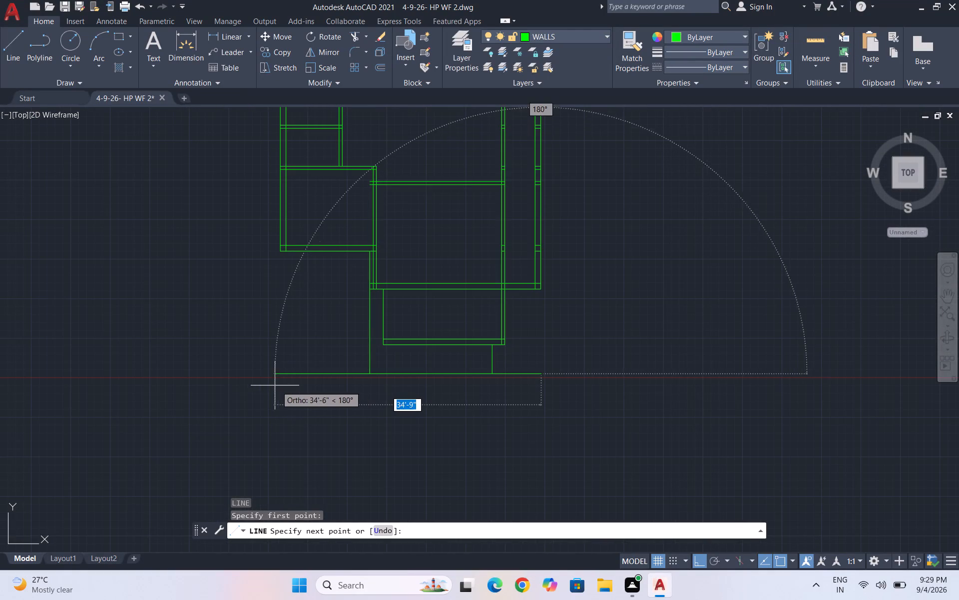
pyautogui.click(246, 379)
pyautogui.press('Escape')
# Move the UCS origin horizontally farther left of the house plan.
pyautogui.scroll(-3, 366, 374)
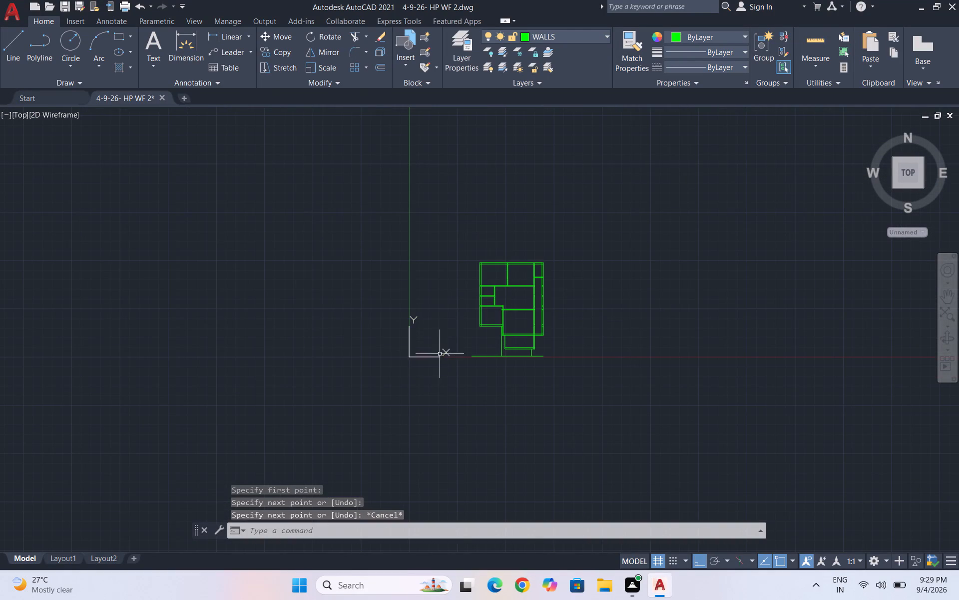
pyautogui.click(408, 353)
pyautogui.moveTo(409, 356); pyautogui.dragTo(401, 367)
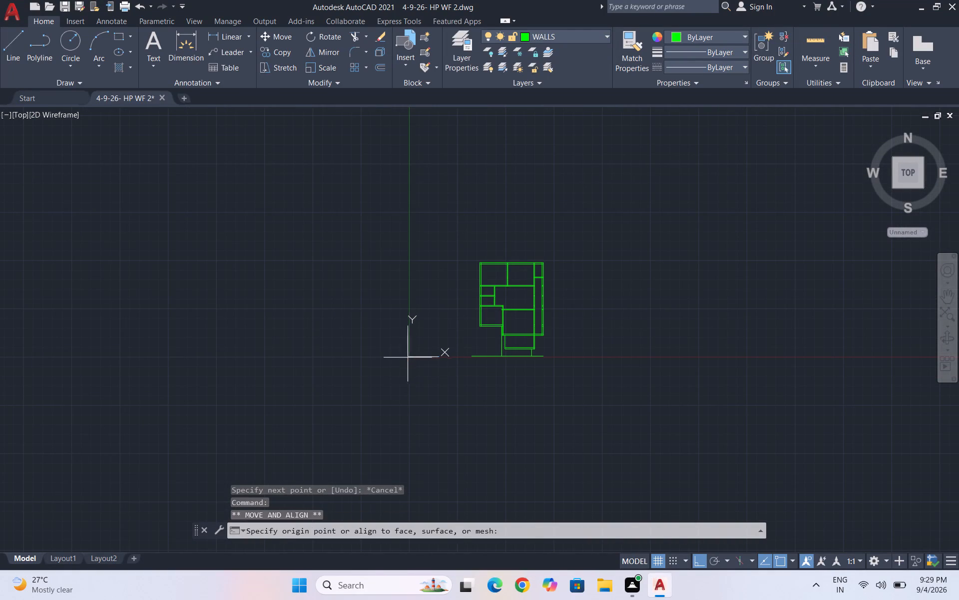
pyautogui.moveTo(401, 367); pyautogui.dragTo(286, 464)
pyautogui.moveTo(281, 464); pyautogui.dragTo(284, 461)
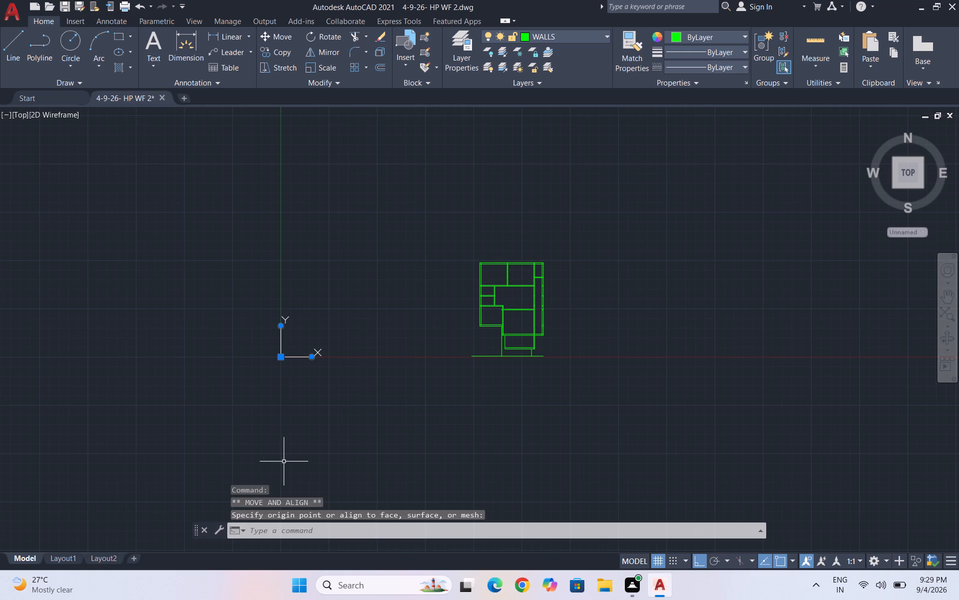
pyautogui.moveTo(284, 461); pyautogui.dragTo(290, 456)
# With Ortho off, move the UCS origin diagonally down and left, well clear of the house plan, and turn Ortho back on.
pyautogui.press('F8')
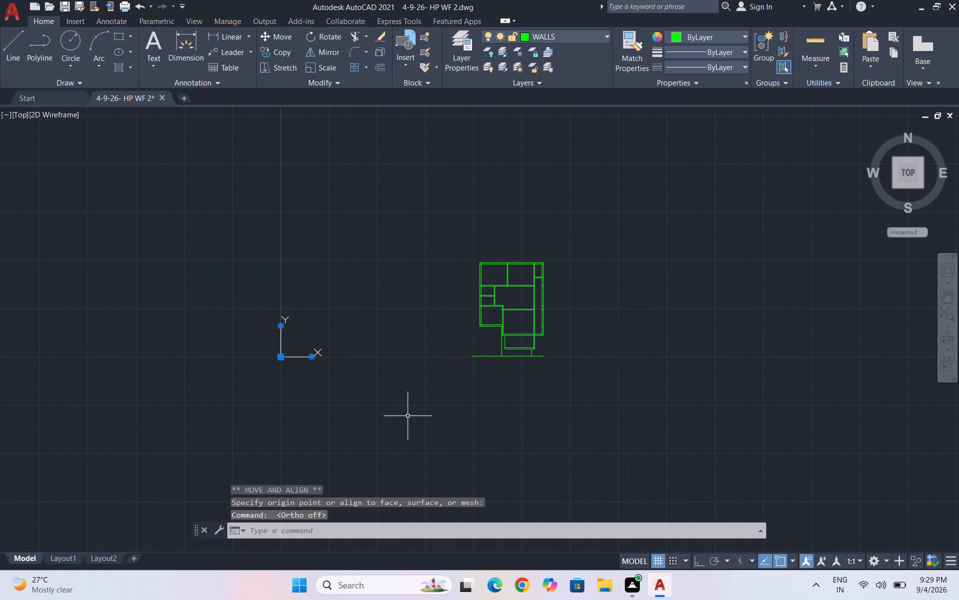
pyautogui.press('Escape')
pyautogui.press('Escape')
pyautogui.click(282, 352)
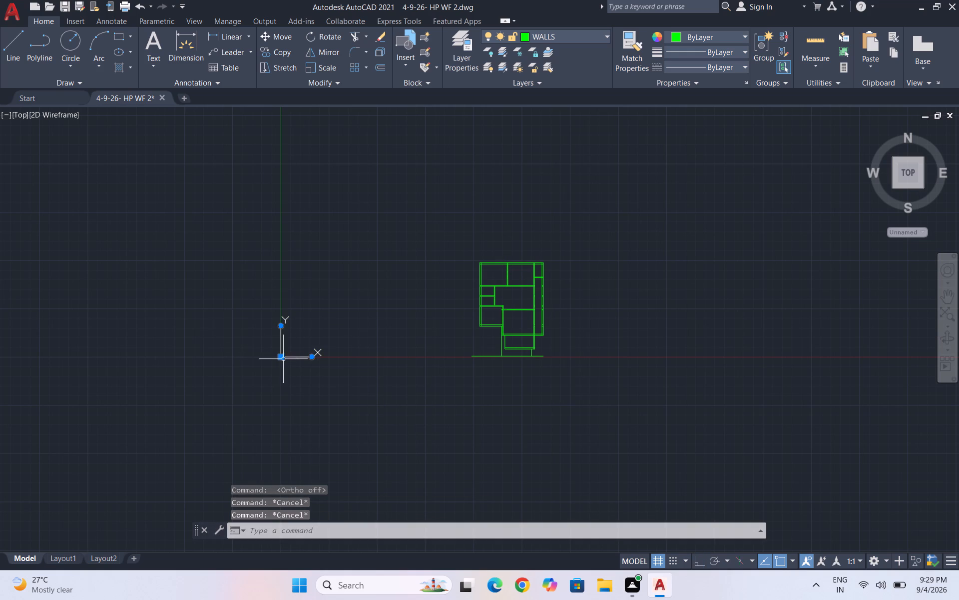
pyautogui.moveTo(280, 355); pyautogui.dragTo(176, 469)
pyautogui.click(161, 471)
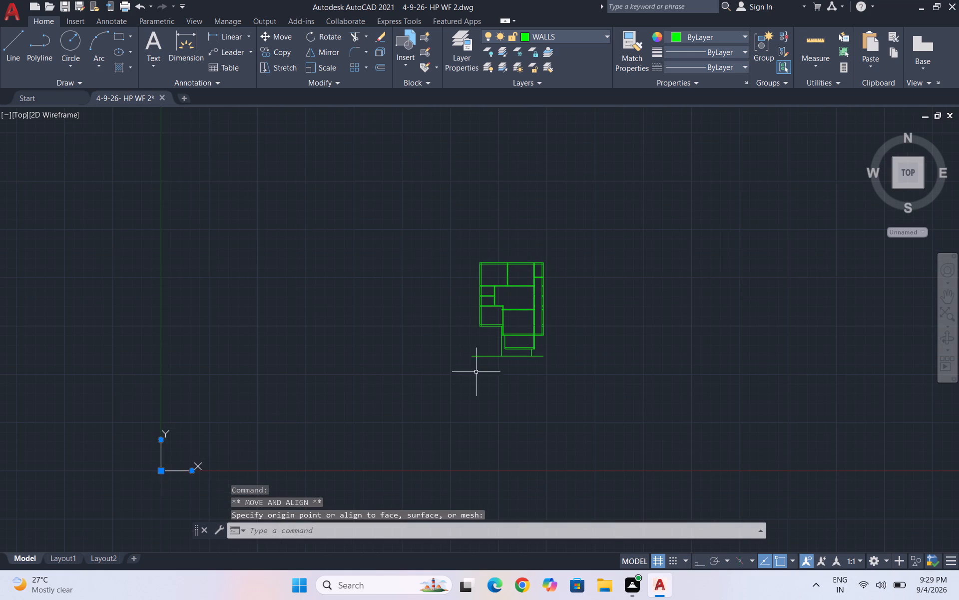
pyautogui.scroll(2, 561, 313)
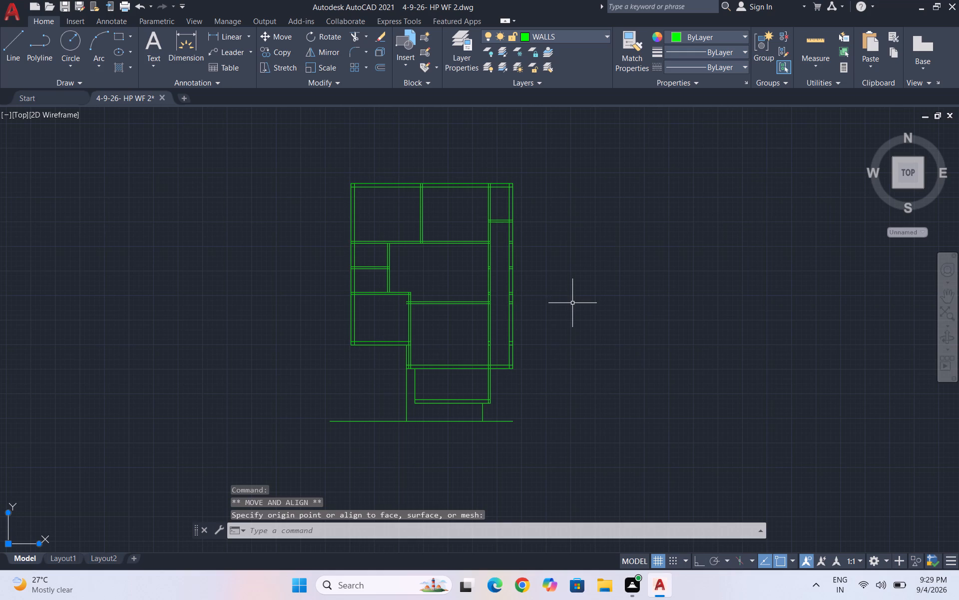
pyautogui.press('F8')
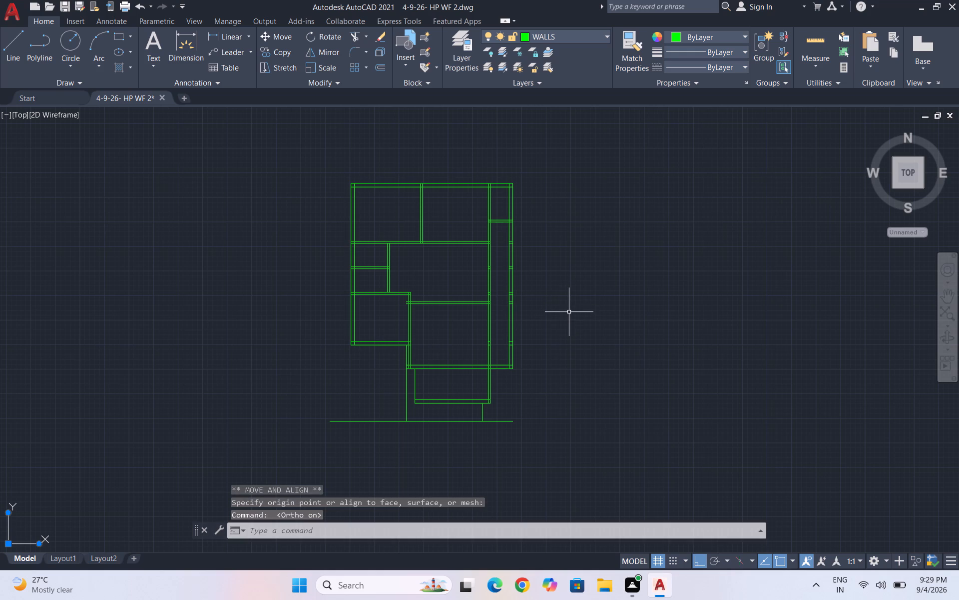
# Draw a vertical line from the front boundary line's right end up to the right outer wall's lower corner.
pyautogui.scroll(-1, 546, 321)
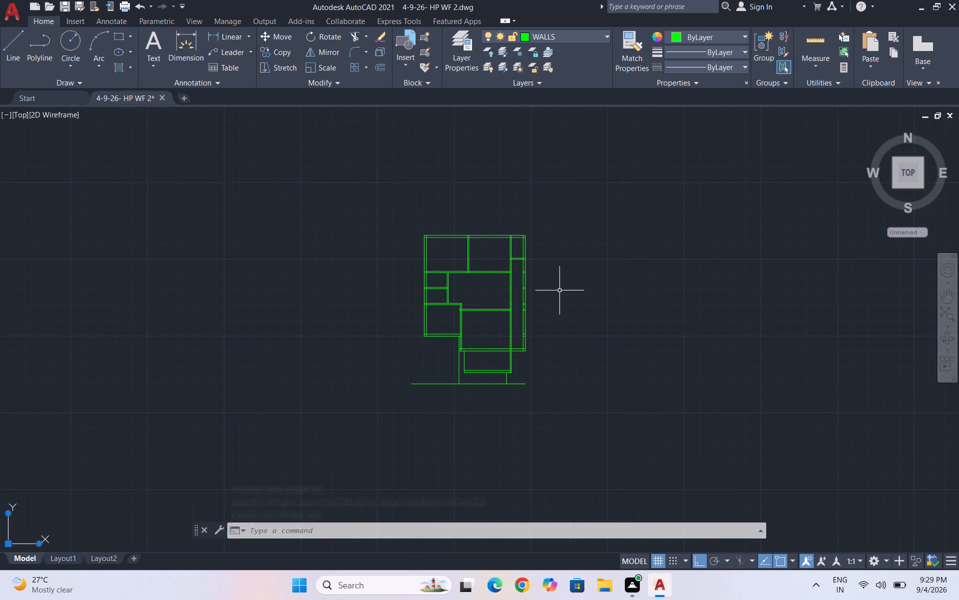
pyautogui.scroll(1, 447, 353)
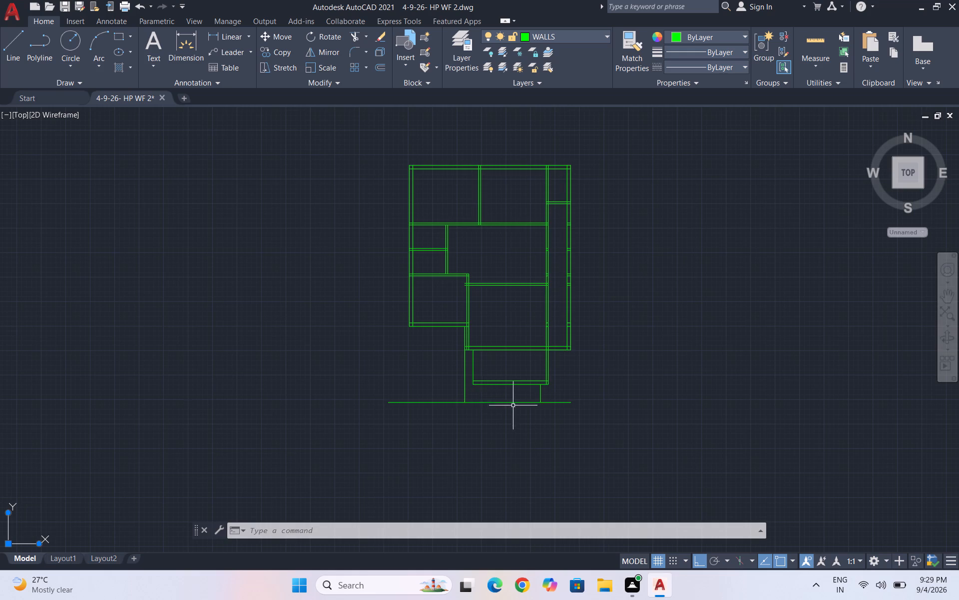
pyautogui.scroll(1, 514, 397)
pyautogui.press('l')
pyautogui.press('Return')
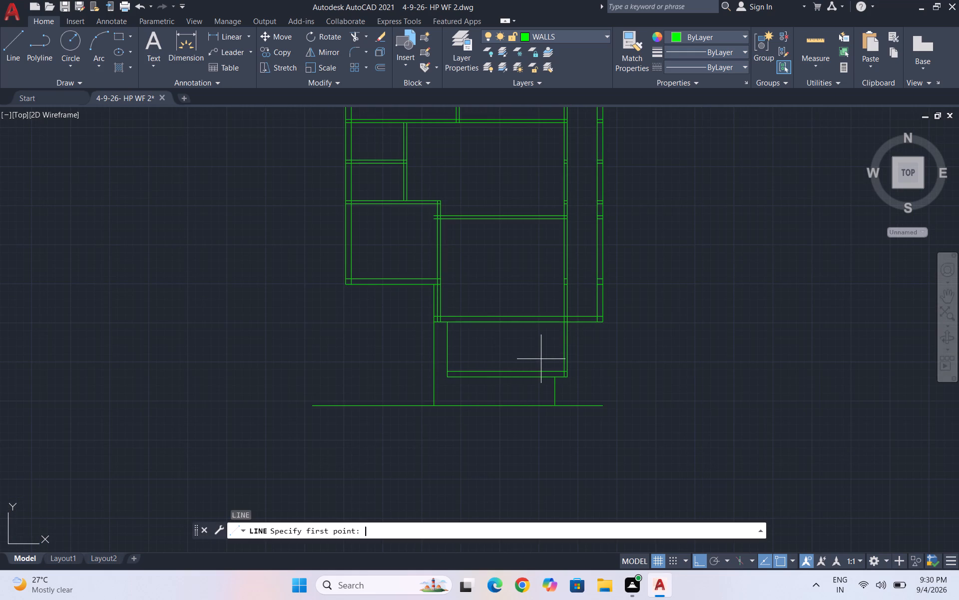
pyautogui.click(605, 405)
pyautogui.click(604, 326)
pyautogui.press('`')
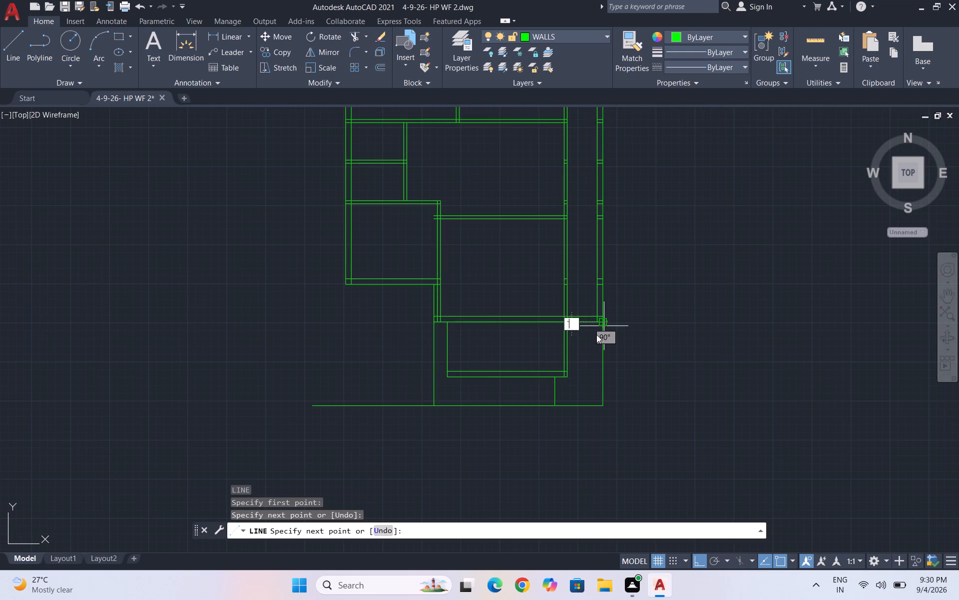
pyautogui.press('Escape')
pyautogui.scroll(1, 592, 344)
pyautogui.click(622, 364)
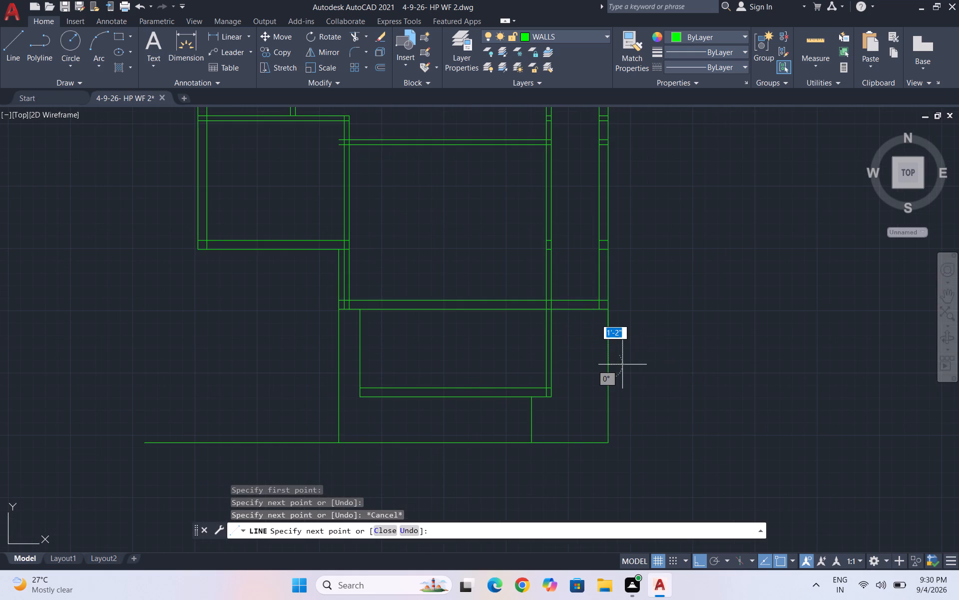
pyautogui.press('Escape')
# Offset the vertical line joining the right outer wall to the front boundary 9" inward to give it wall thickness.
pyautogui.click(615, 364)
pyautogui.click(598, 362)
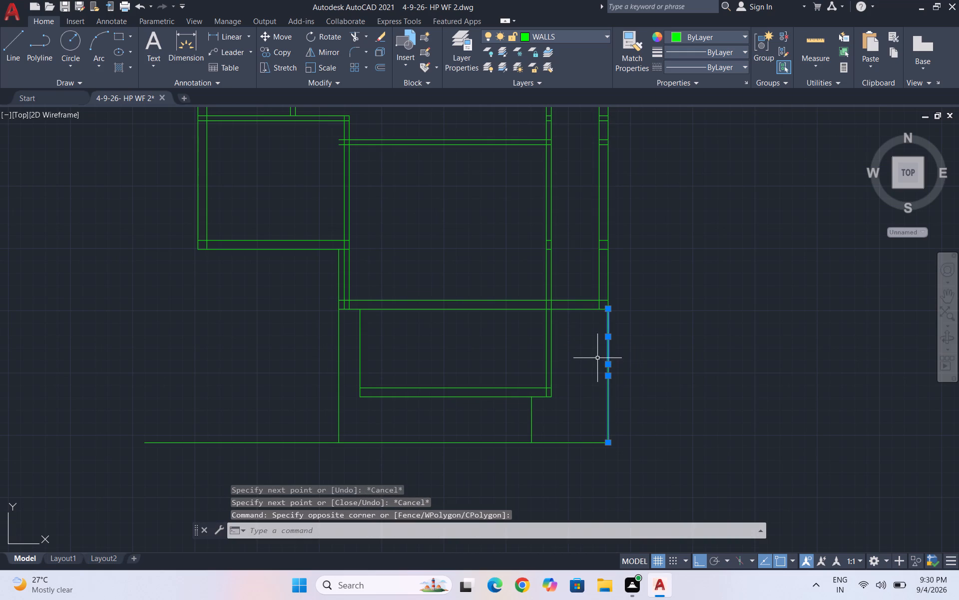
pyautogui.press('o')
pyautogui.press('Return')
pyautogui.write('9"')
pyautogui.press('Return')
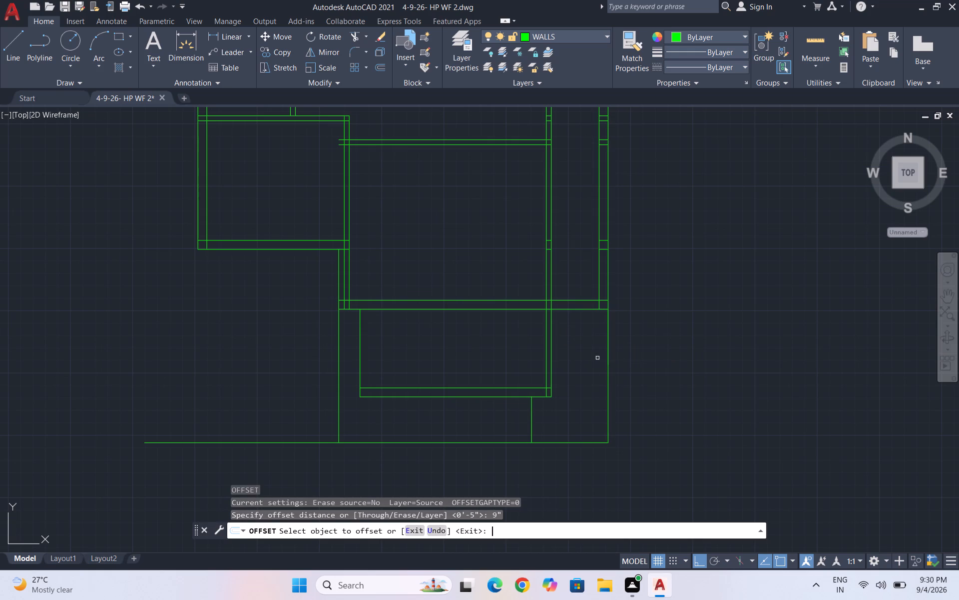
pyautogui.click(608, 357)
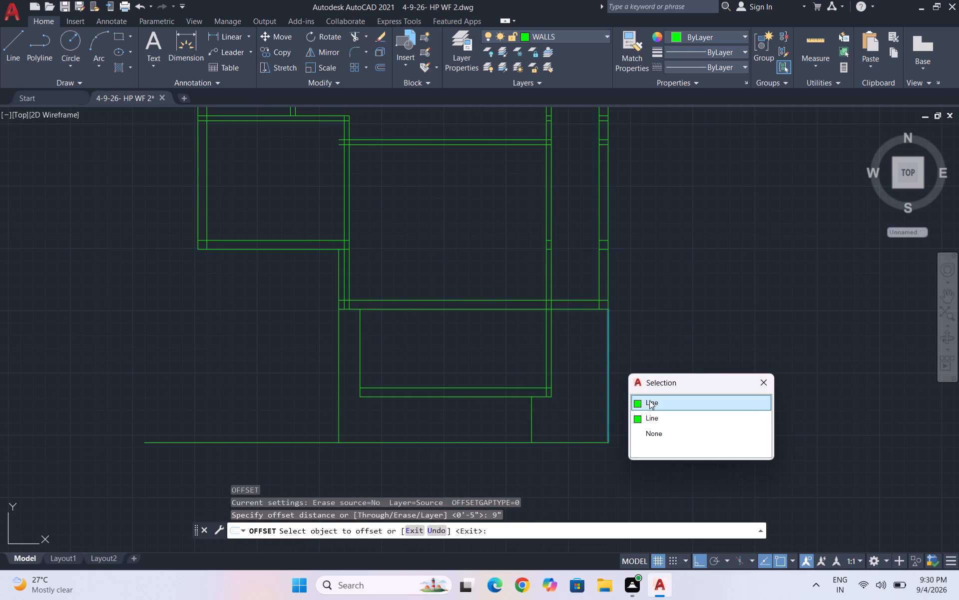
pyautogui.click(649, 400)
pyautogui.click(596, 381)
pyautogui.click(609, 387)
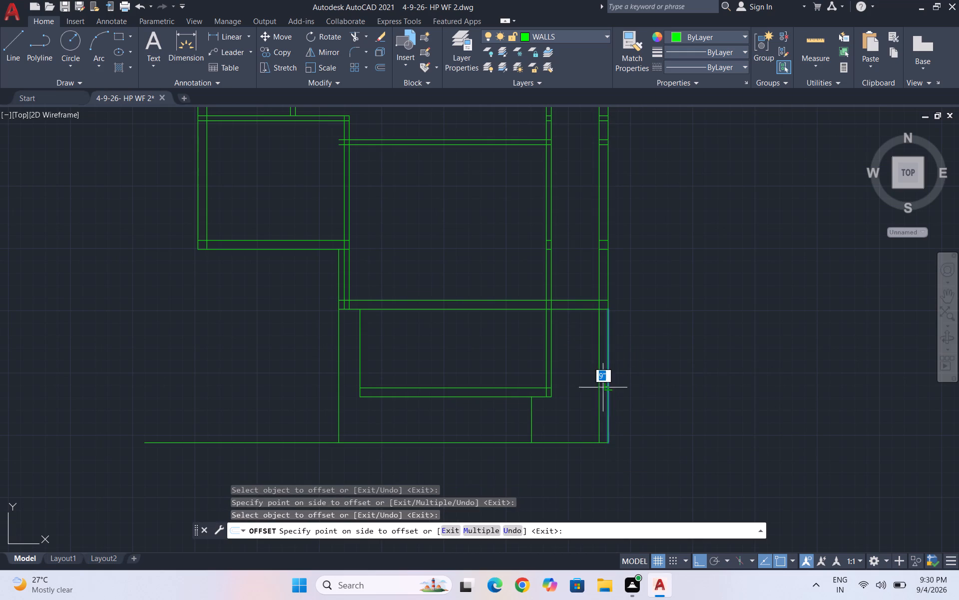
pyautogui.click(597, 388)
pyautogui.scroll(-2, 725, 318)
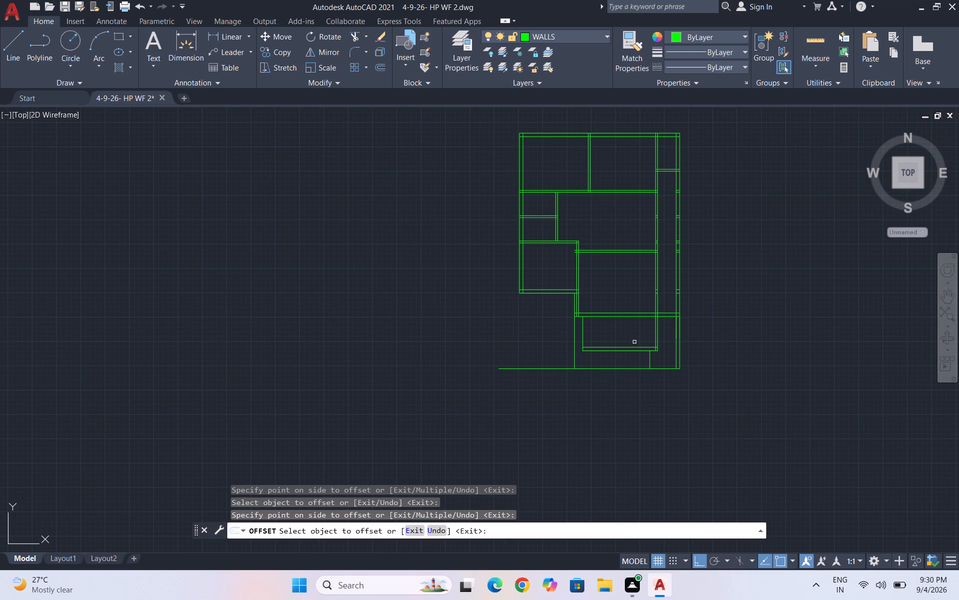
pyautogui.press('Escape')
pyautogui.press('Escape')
# Offset the horizontal front boundary line 9" outward, away from the house.
pyautogui.scroll(1, 664, 377)
pyautogui.click(669, 374)
pyautogui.click(667, 352)
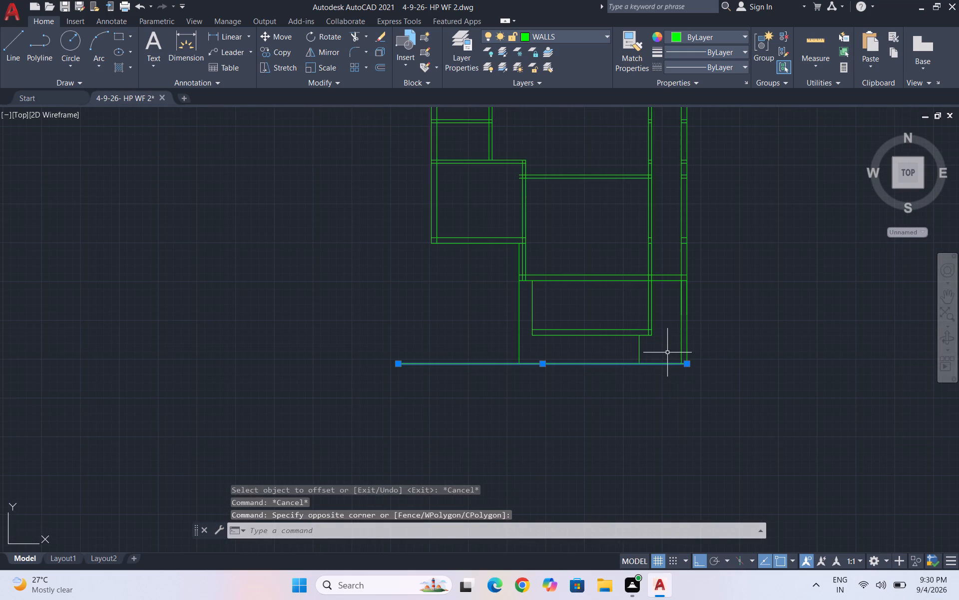
pyautogui.press('o')
pyautogui.press('Return')
pyautogui.write('9"')
pyautogui.press('Return')
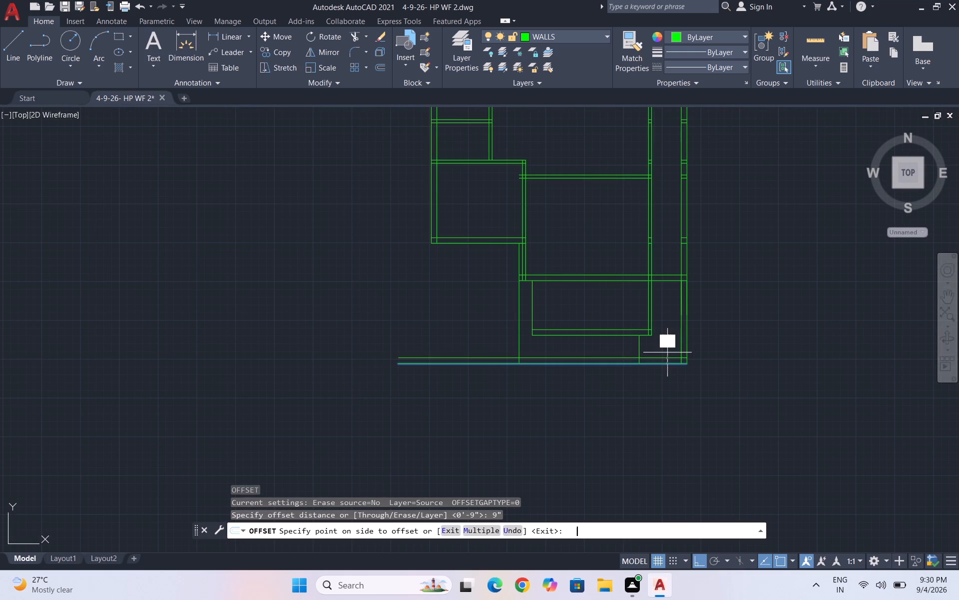
pyautogui.click(647, 385)
pyautogui.scroll(2, 696, 368)
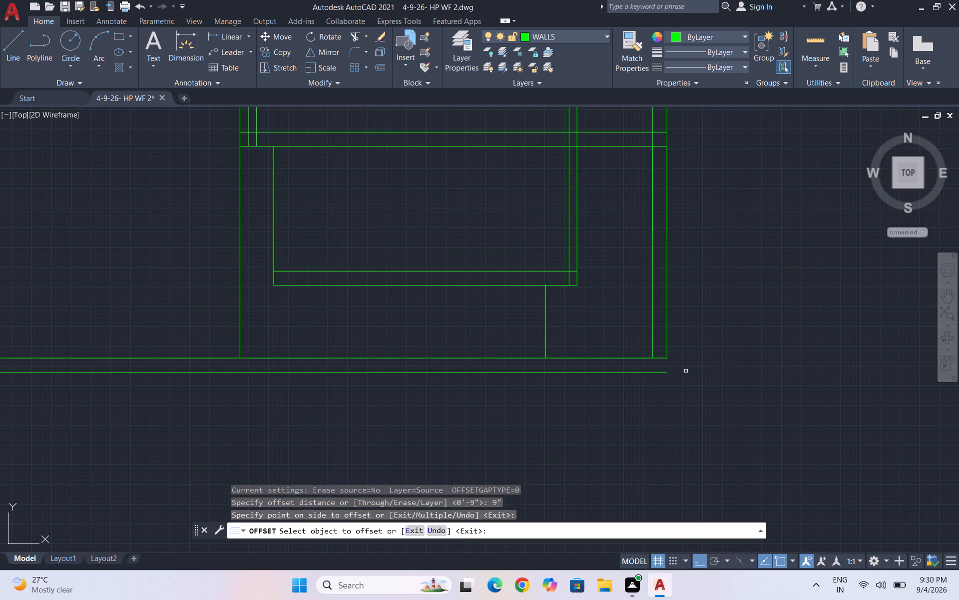
pyautogui.press('Escape')
pyautogui.press('Escape')
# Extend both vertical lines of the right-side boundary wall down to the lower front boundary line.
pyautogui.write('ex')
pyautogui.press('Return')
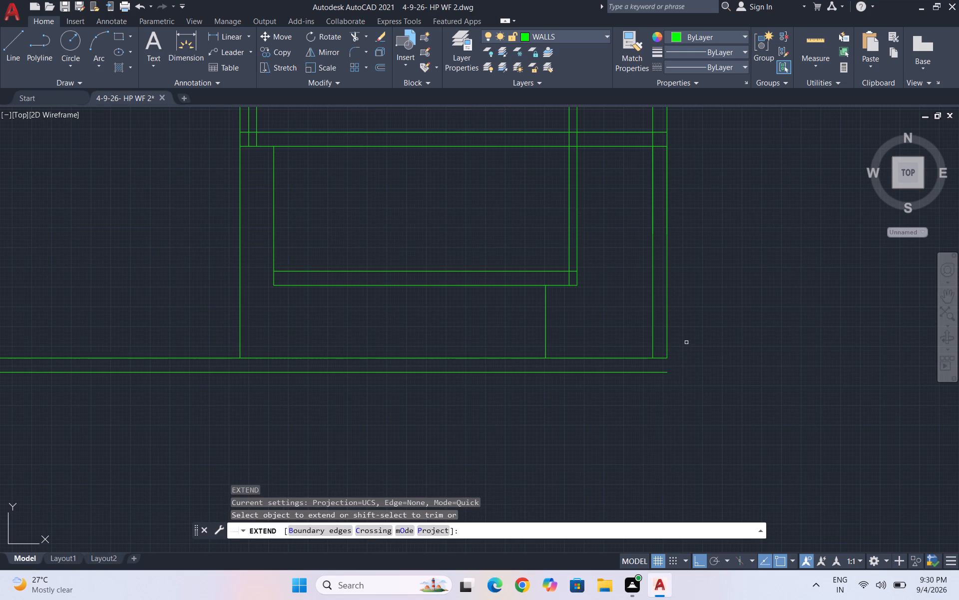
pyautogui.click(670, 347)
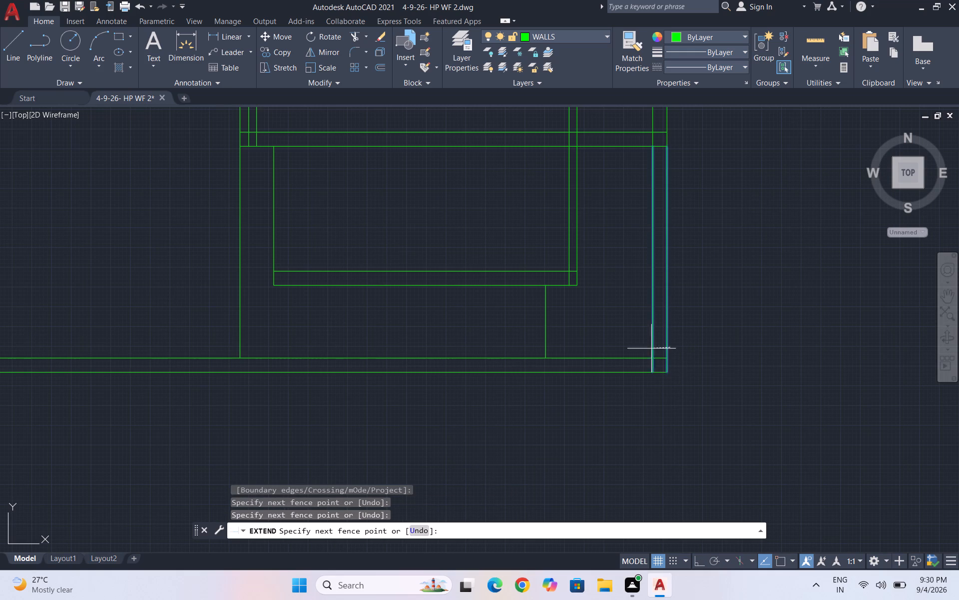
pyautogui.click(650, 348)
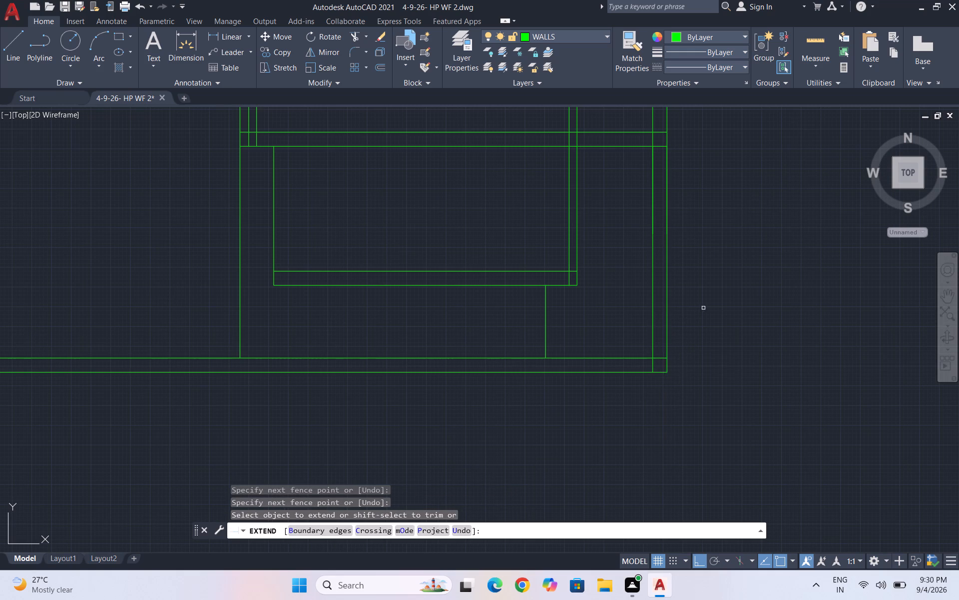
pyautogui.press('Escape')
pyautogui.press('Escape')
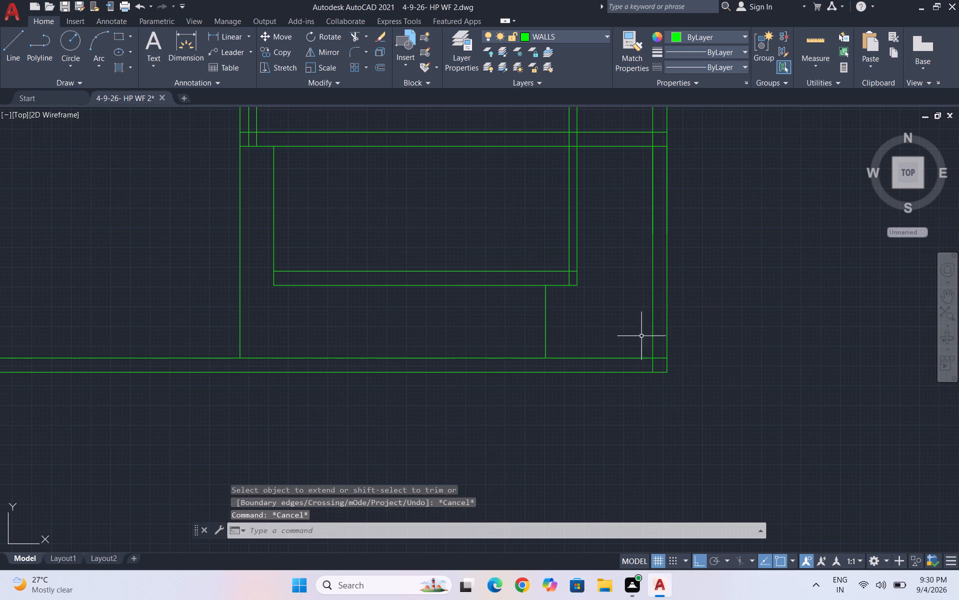
# Trim both lines of the right outer wall between the small top-right room and the first cross stubs below it.
pyautogui.scroll(-3, 646, 332)
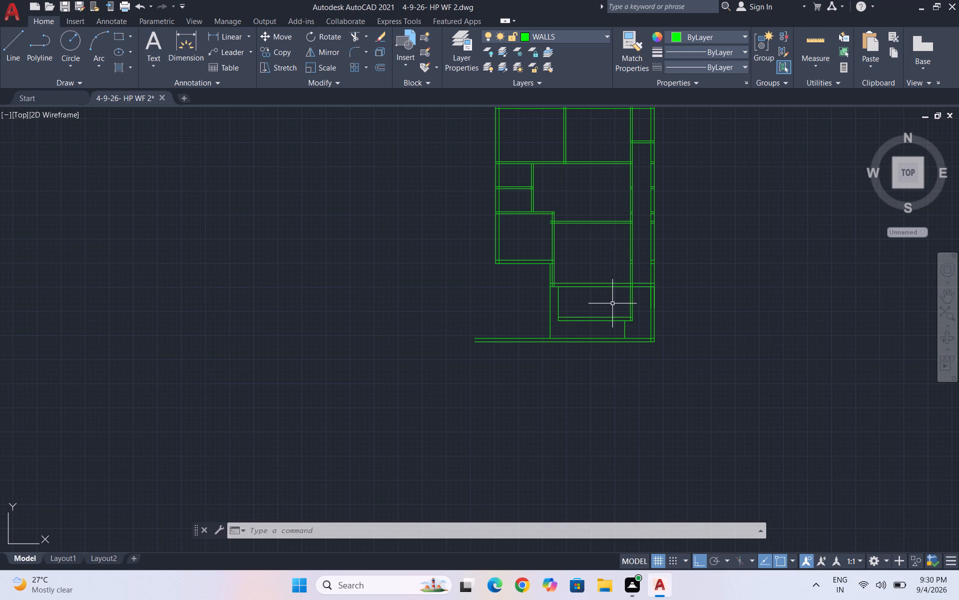
pyautogui.scroll(-2, 602, 246)
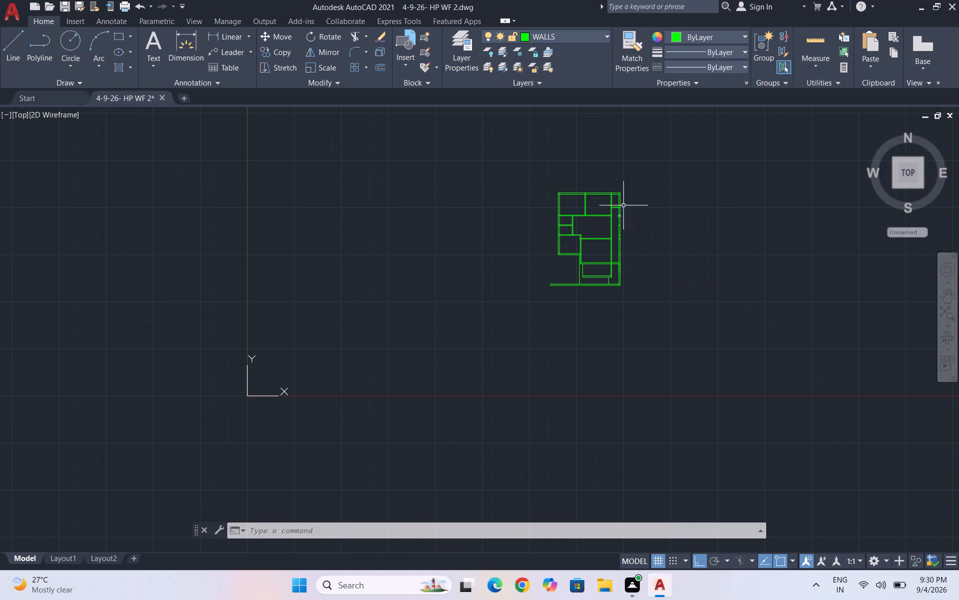
pyautogui.scroll(4, 620, 214)
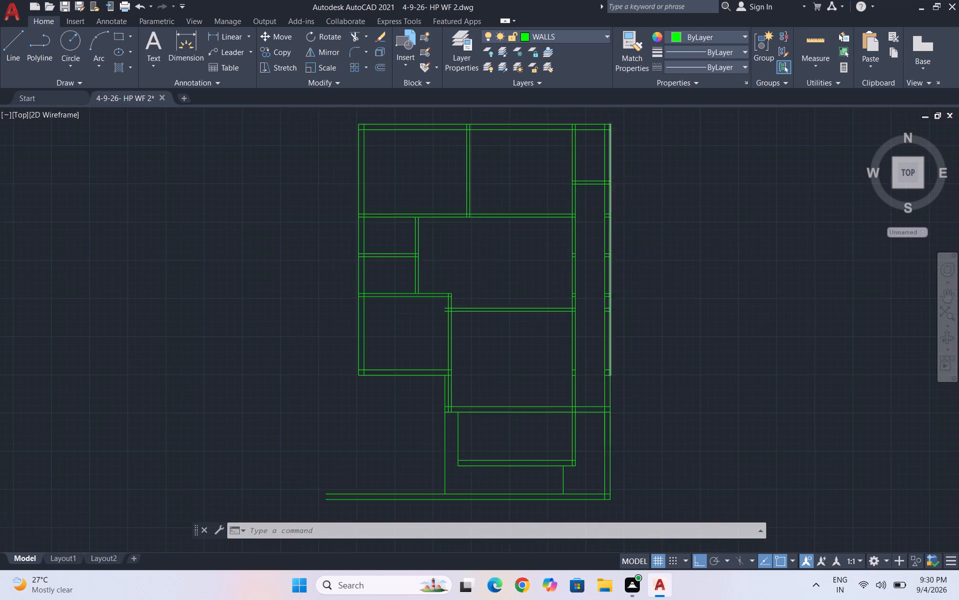
pyautogui.scroll(1, 609, 202)
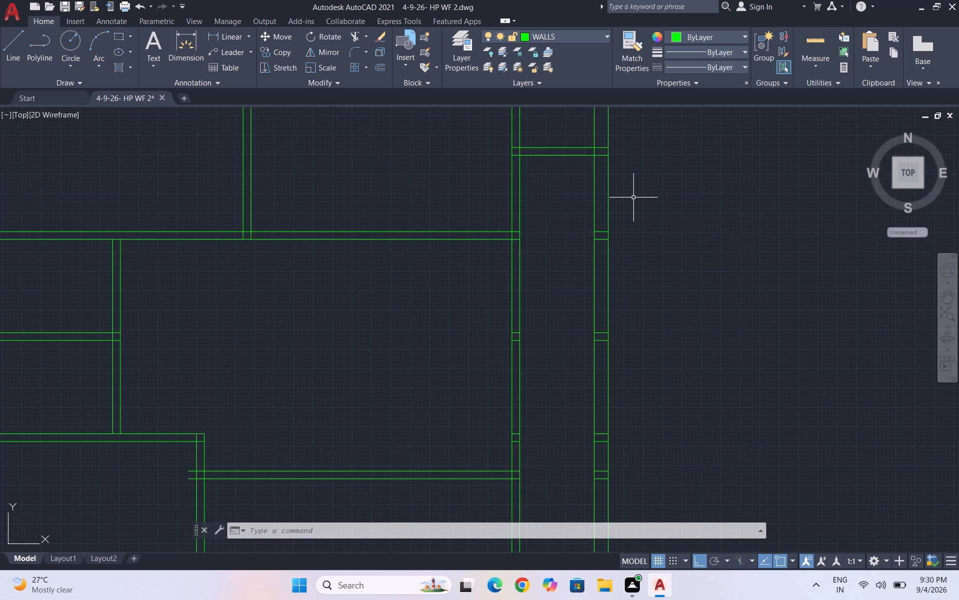
pyautogui.write('tr')
pyautogui.press('Return')
pyautogui.press('Return')
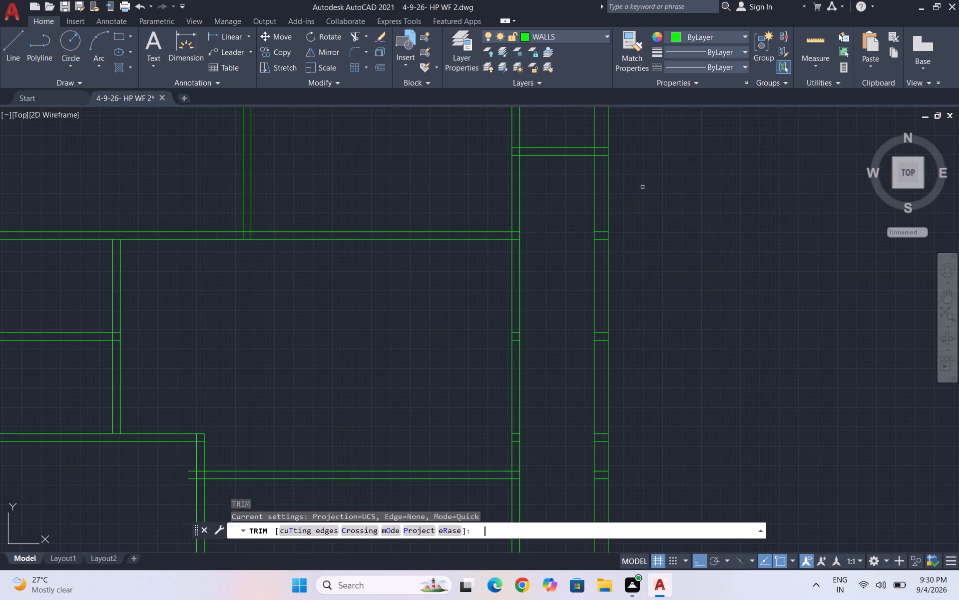
pyautogui.moveTo(577, 190); pyautogui.dragTo(620, 182)
pyautogui.scroll(-2, 588, 179)
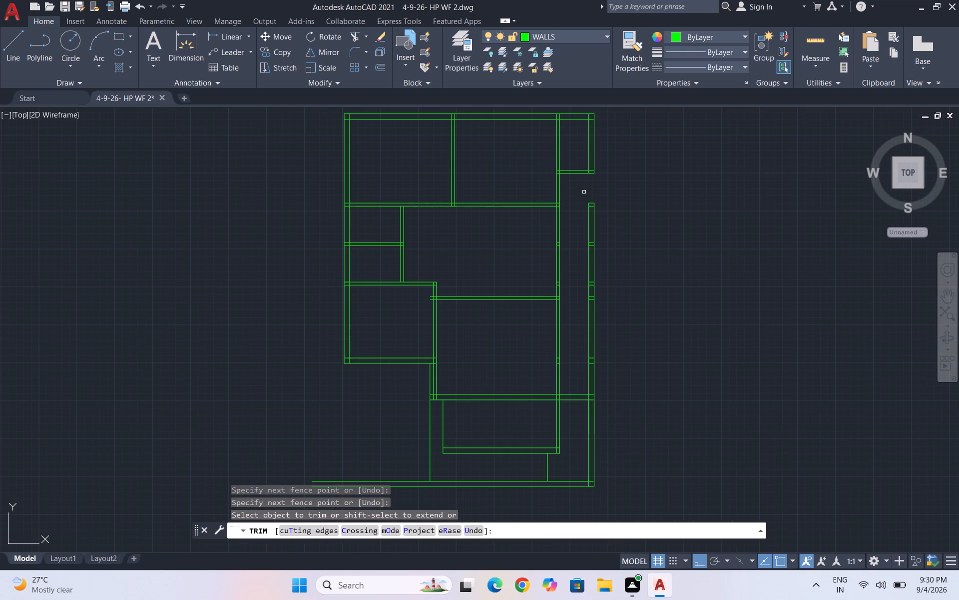
pyautogui.press('Escape')
pyautogui.press('Escape')
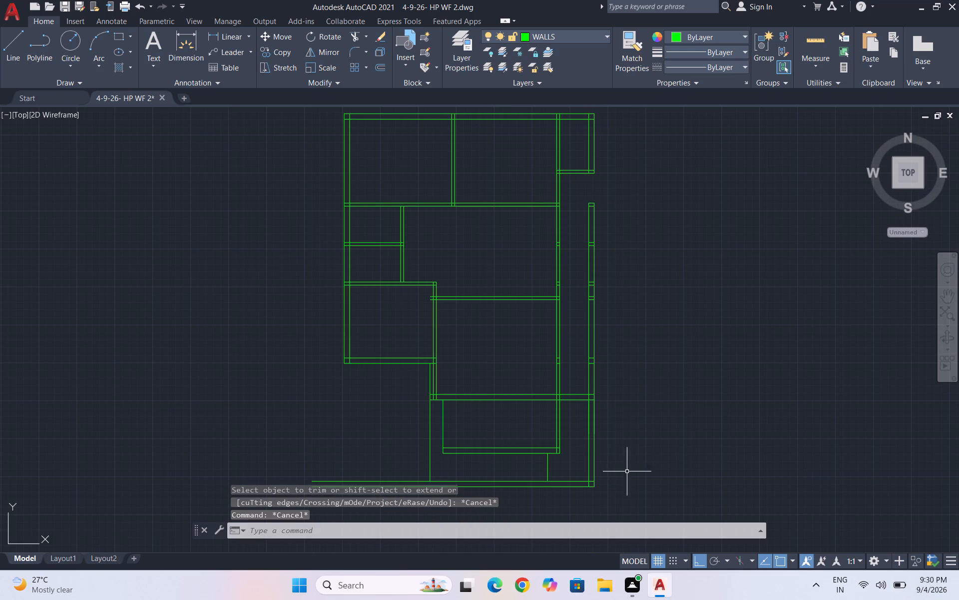
# Erase the remaining right outer wall and its cross stubs, from below the opening down to the front boundary.
pyautogui.click(622, 482)
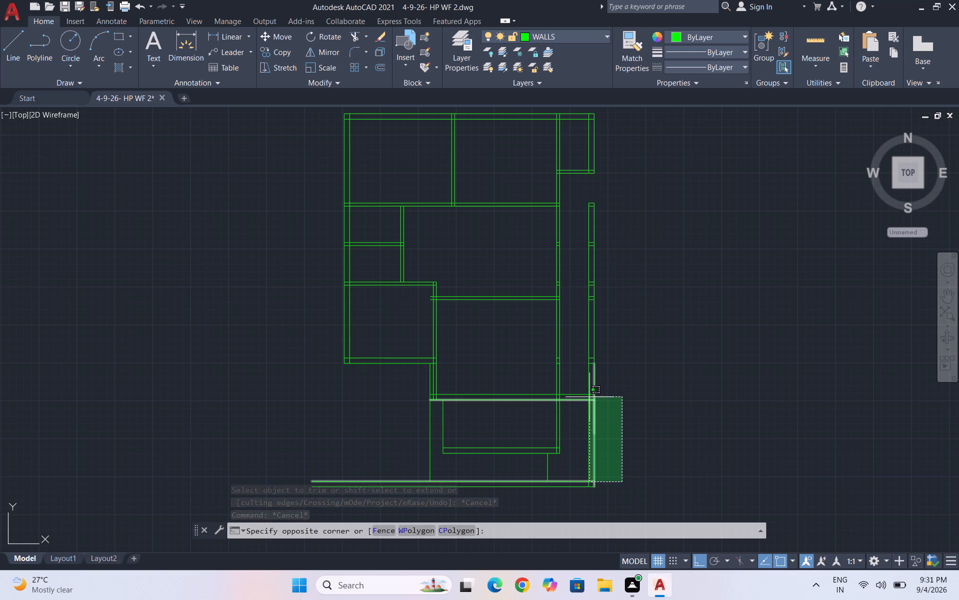
pyautogui.press('Escape')
pyautogui.scroll(1, 600, 436)
pyautogui.click(622, 437)
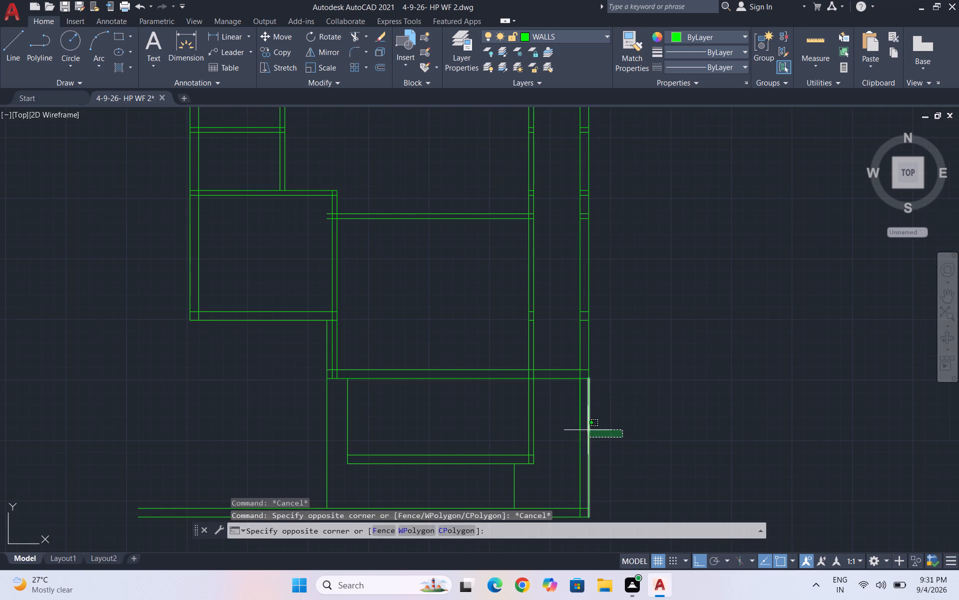
pyautogui.click(571, 425)
pyautogui.scroll(1, 602, 345)
pyautogui.moveTo(607, 347); pyautogui.dragTo(585, 343)
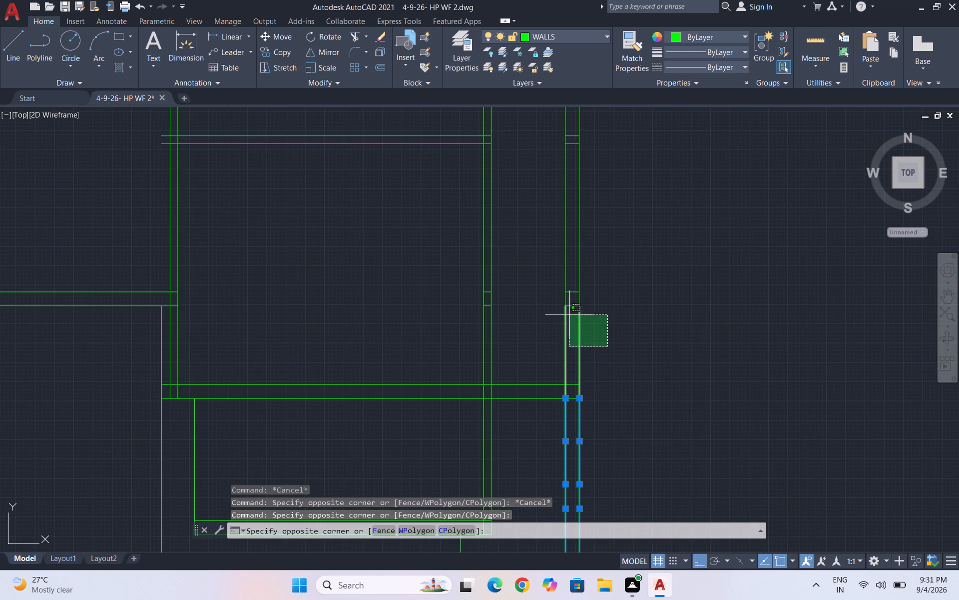
pyautogui.scroll(-2, 567, 274)
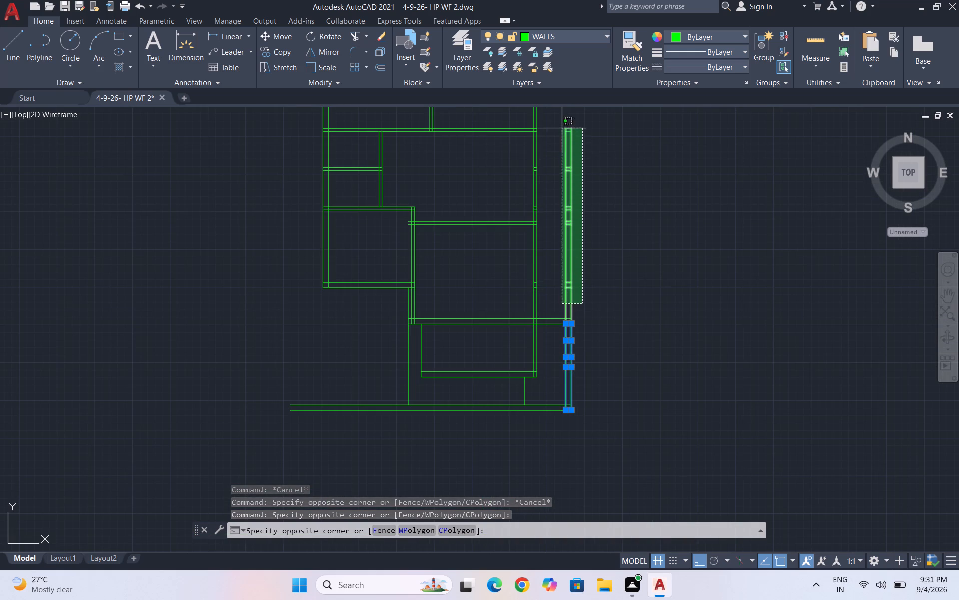
pyautogui.moveTo(562, 128); pyautogui.dragTo(562, 123)
pyautogui.press('Delete')
# Trim the outer line of the passage's inner wall between the small top-right room and the hall's top wall.
pyautogui.scroll(-1, 623, 429)
pyautogui.scroll(2, 573, 204)
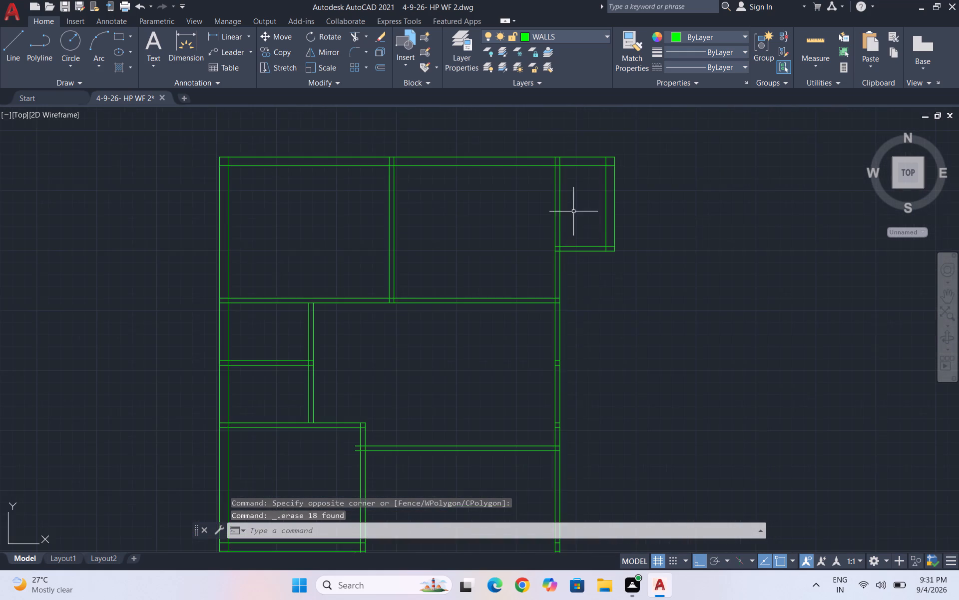
pyautogui.scroll(2, 561, 266)
pyautogui.write('tr')
pyautogui.press('Return')
pyautogui.click(550, 298)
pyautogui.moveTo(559, 298); pyautogui.dragTo(566, 298)
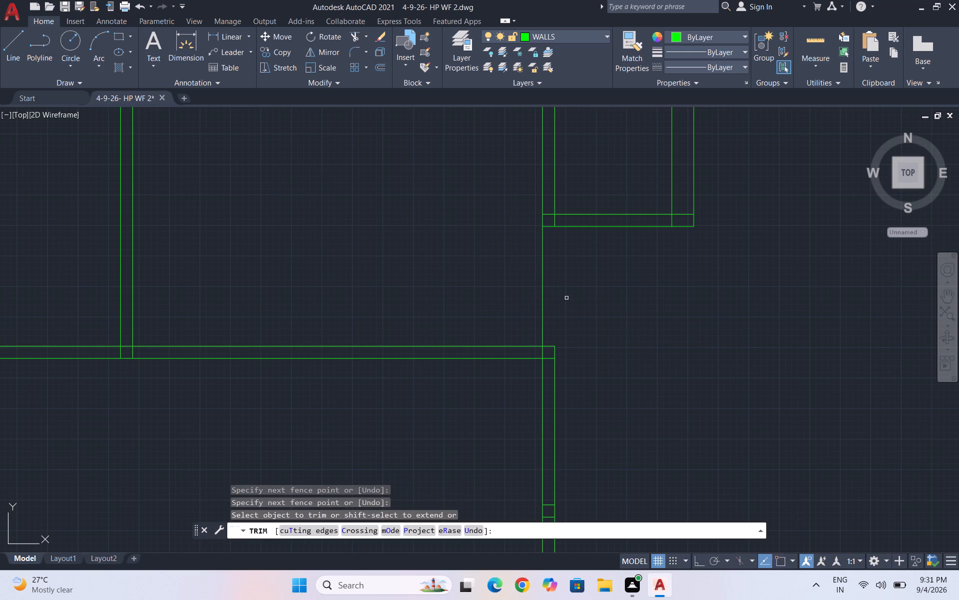
pyautogui.moveTo(566, 298); pyautogui.dragTo(572, 298)
pyautogui.scroll(-2, 573, 284)
pyautogui.press('Escape')
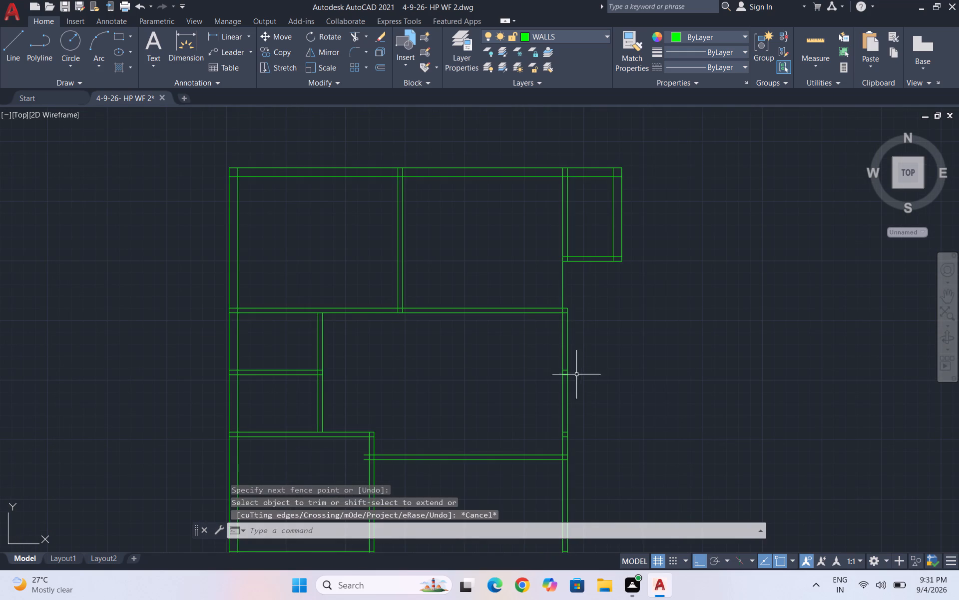
# Erase the outer line segments and cross stubs of the passage's inner wall, from the hall's top wall down to the front porch's bottom.
pyautogui.scroll(2, 575, 378)
pyautogui.click(586, 329)
pyautogui.click(549, 303)
pyautogui.scroll(1, 548, 384)
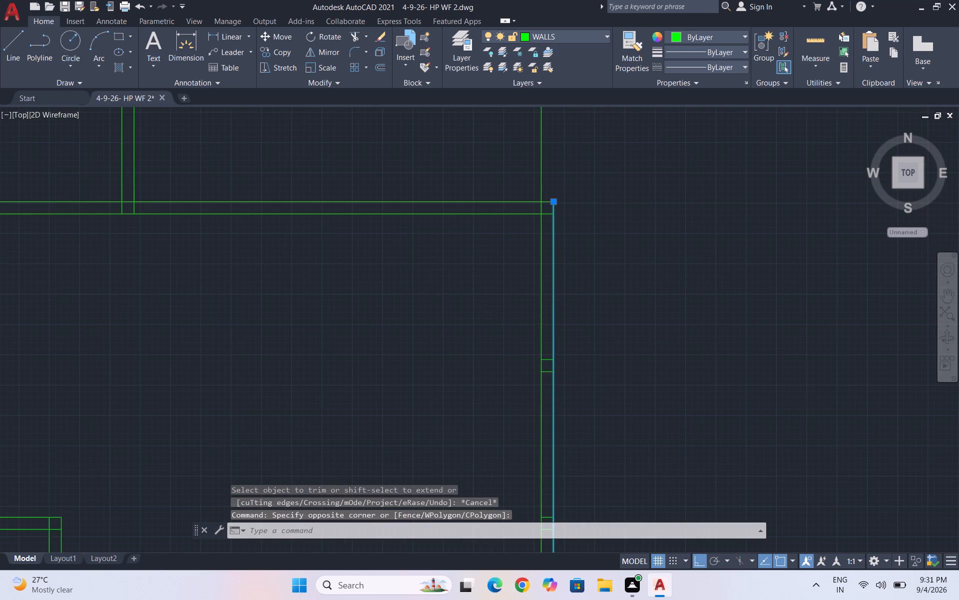
pyautogui.scroll(2, 548, 384)
pyautogui.moveTo(548, 382); pyautogui.dragTo(548, 359)
pyautogui.click(525, 252)
pyautogui.scroll(-3, 534, 247)
pyautogui.scroll(-2, 578, 396)
pyautogui.scroll(1, 559, 418)
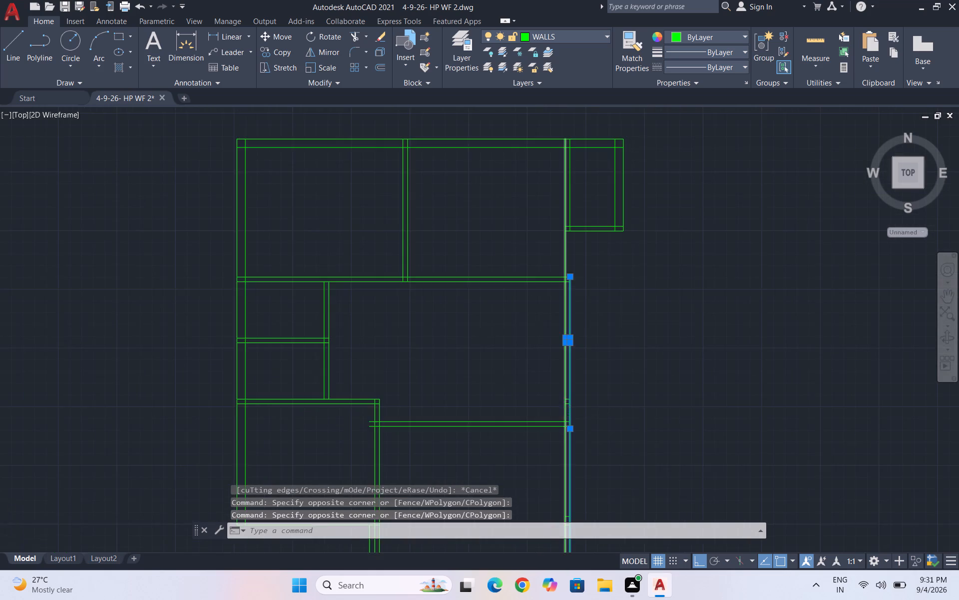
pyautogui.scroll(2, 558, 418)
pyautogui.scroll(2, 596, 392)
pyautogui.moveTo(621, 369); pyautogui.dragTo(616, 364)
pyautogui.click(574, 263)
pyautogui.scroll(-3, 573, 262)
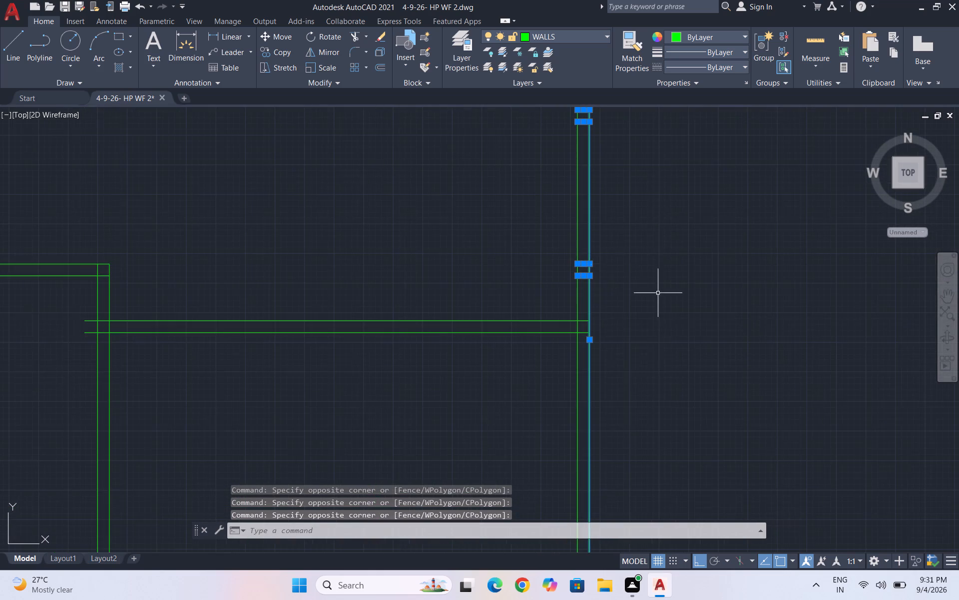
pyautogui.scroll(2, 604, 348)
pyautogui.scroll(-4, 633, 315)
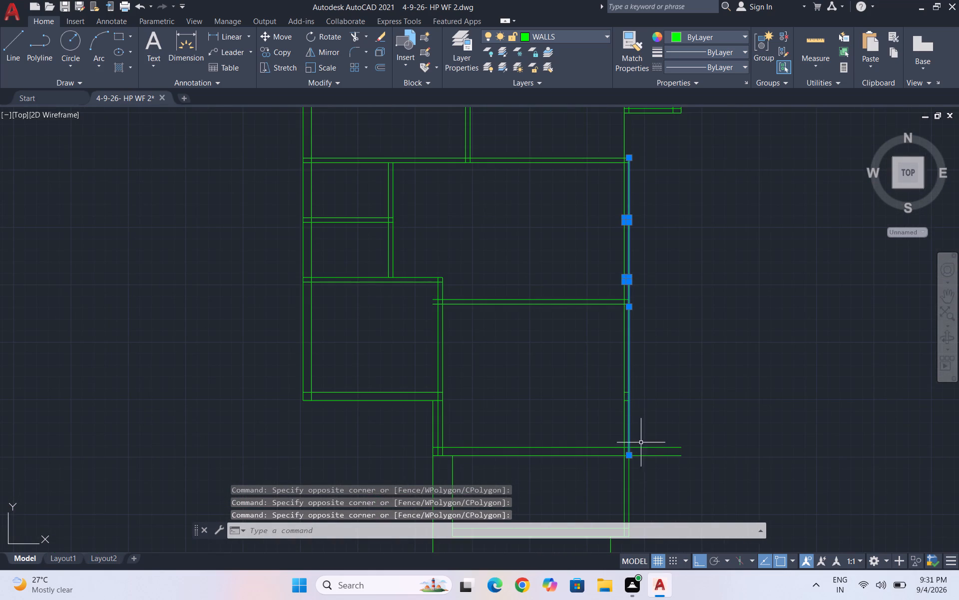
pyautogui.scroll(5, 625, 407)
pyautogui.moveTo(648, 397); pyautogui.dragTo(644, 375)
pyautogui.click(626, 246)
pyautogui.scroll(-3, 625, 244)
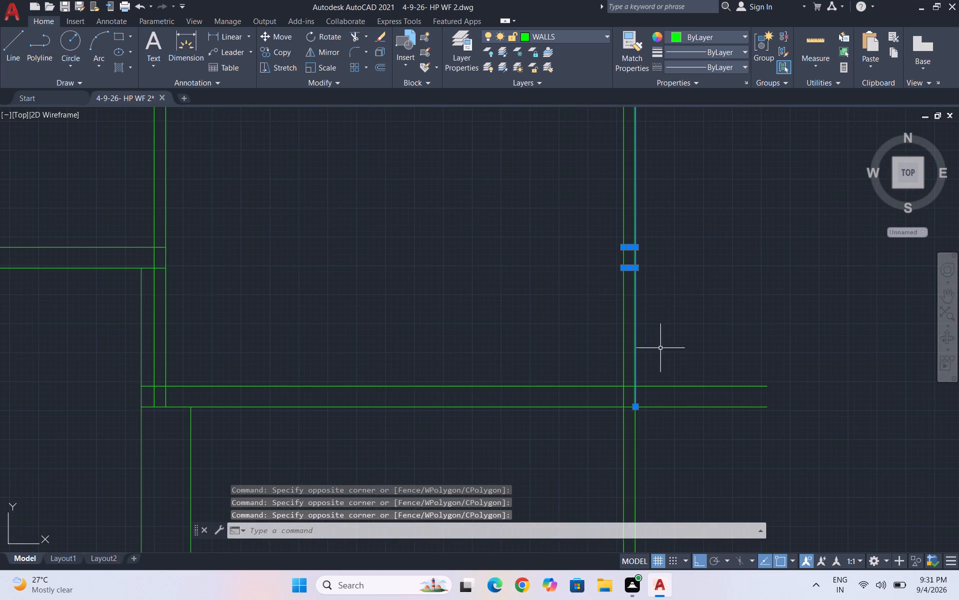
pyautogui.moveTo(697, 419); pyautogui.dragTo(692, 412)
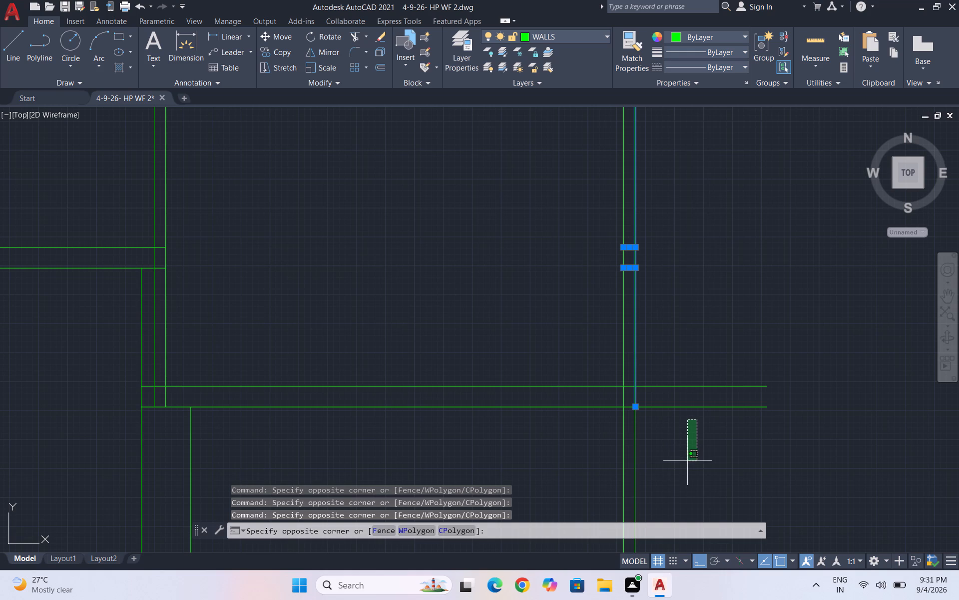
pyautogui.scroll(-3, 696, 390)
pyautogui.click(705, 420)
pyautogui.scroll(2, 700, 404)
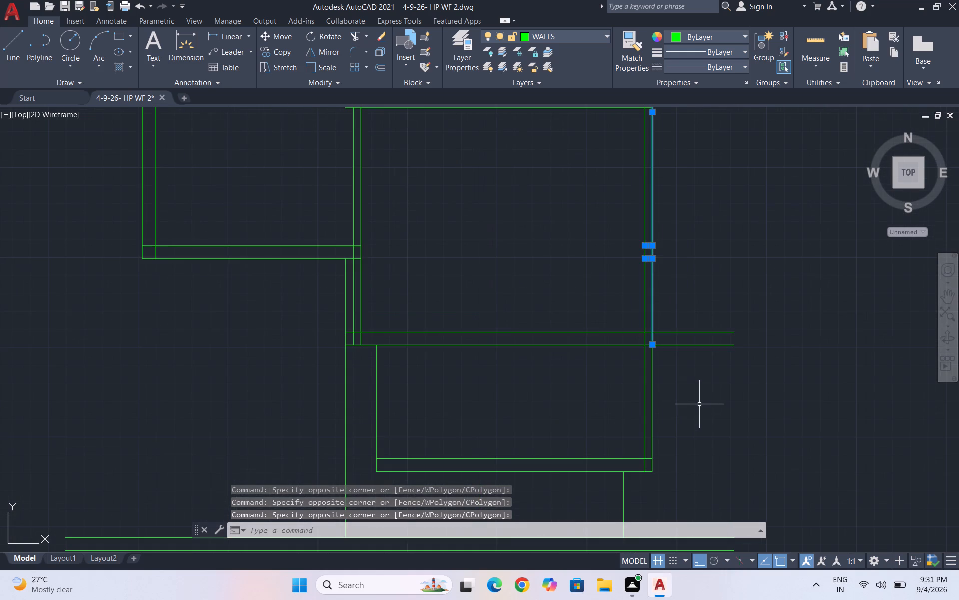
pyautogui.click(666, 404)
pyautogui.click(648, 396)
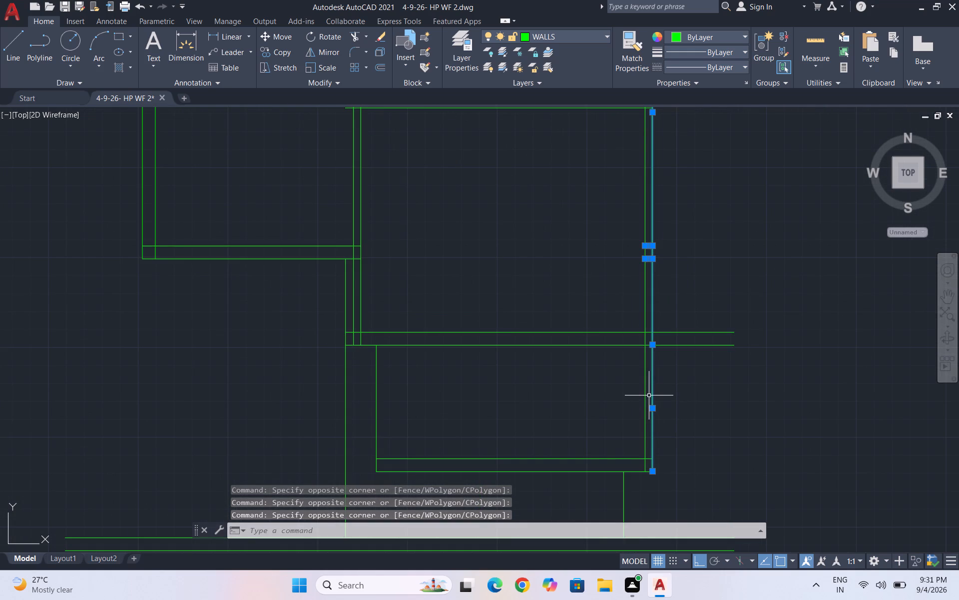
pyautogui.press('Delete')
pyautogui.scroll(-4, 623, 418)
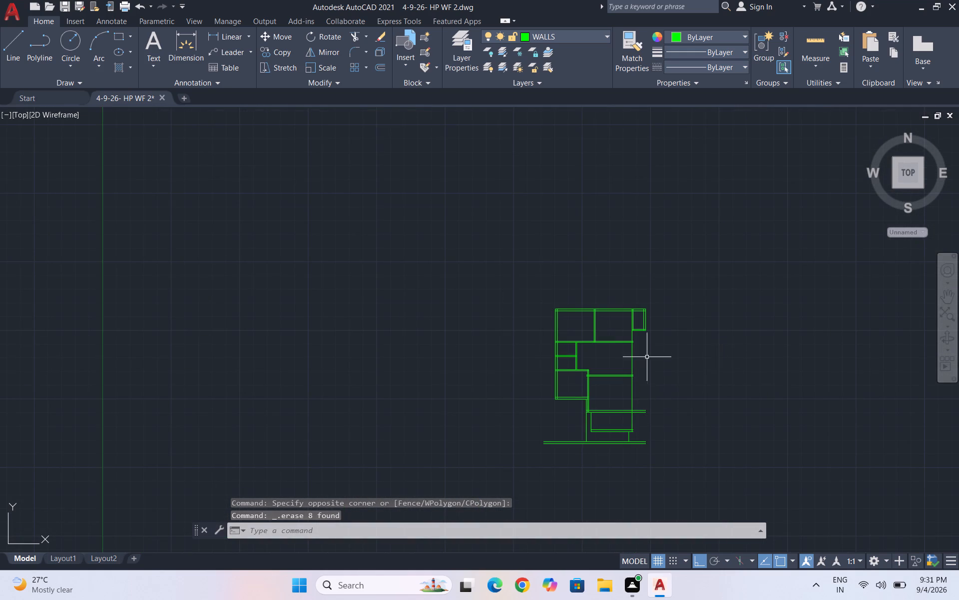
# Offset the remaining long vertical line of the passage's inner wall 9" outward into the passage.
pyautogui.scroll(4, 628, 359)
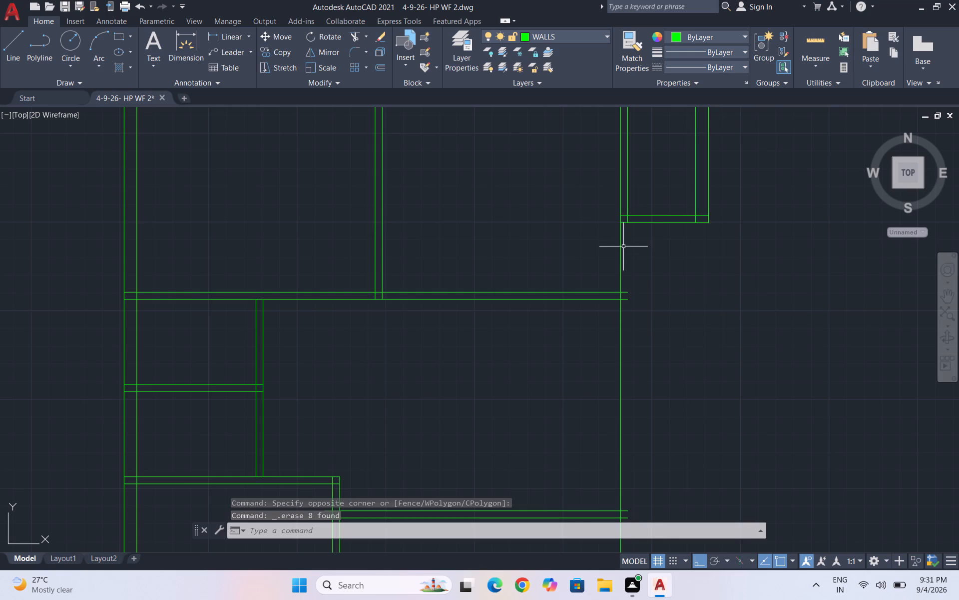
pyautogui.scroll(2, 622, 227)
pyautogui.scroll(-2, 670, 323)
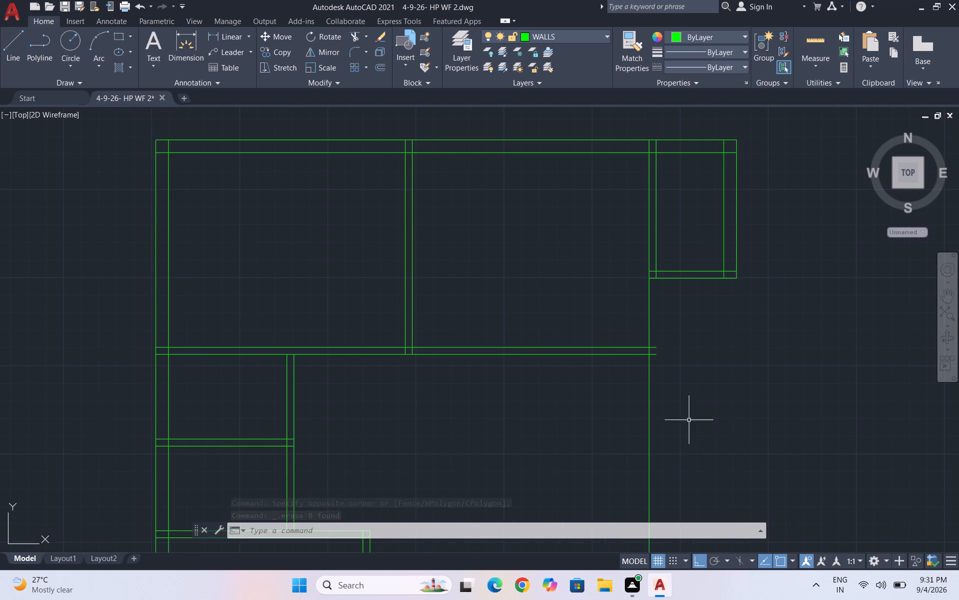
pyautogui.moveTo(677, 418); pyautogui.dragTo(658, 417)
pyautogui.doubleClick(564, 412)
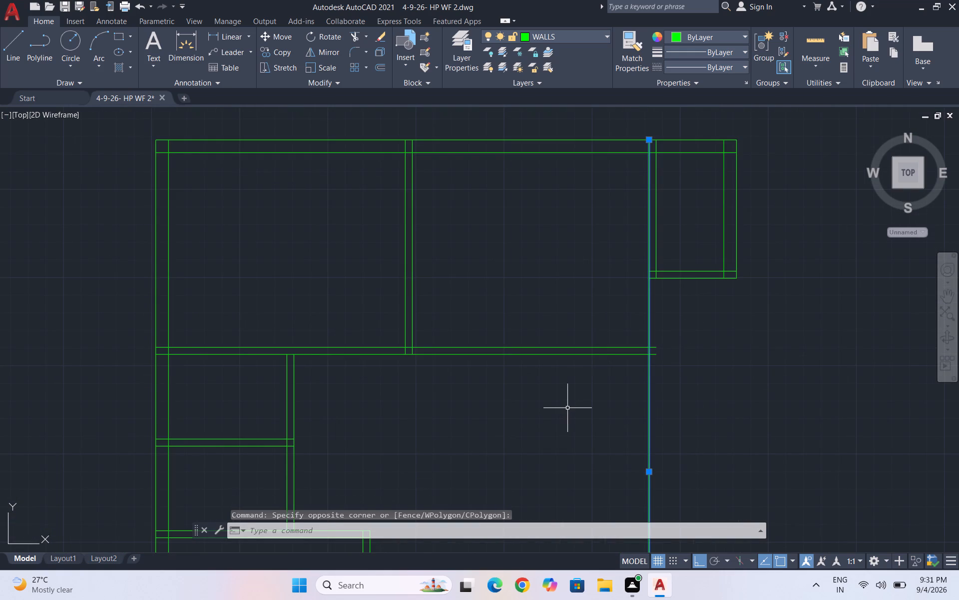
pyautogui.press('o')
pyautogui.press('Return')
pyautogui.write("9'")
pyautogui.press('Return')
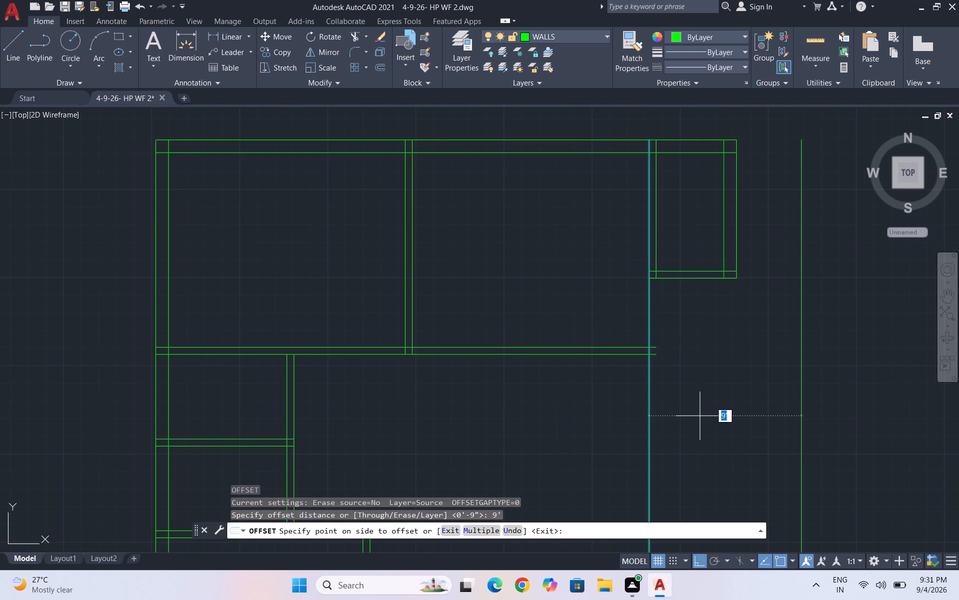
pyautogui.write('9"')
pyautogui.press('Return')
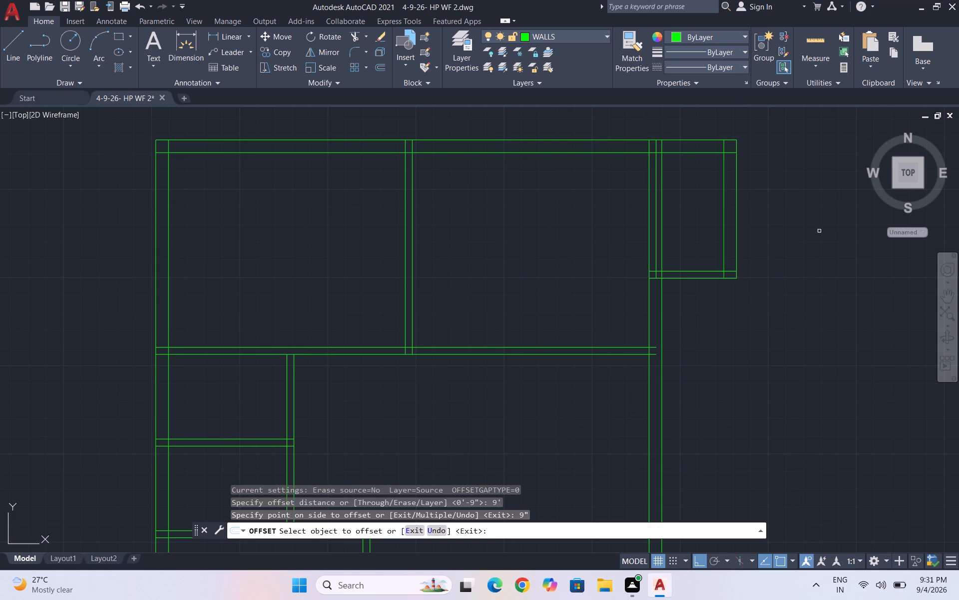
pyautogui.scroll(1, 685, 222)
pyautogui.press('Escape')
pyautogui.press('Escape')
# Trim the new offset line where it runs through the small top-right room.
pyautogui.write('ex\\')
pyautogui.press('BackSpace')
pyautogui.press('BackSpace')
pyautogui.press('BackSpace')
pyautogui.press('BackSpace')
pyautogui.write('tr')
pyautogui.press('Return')
pyautogui.click(643, 234)
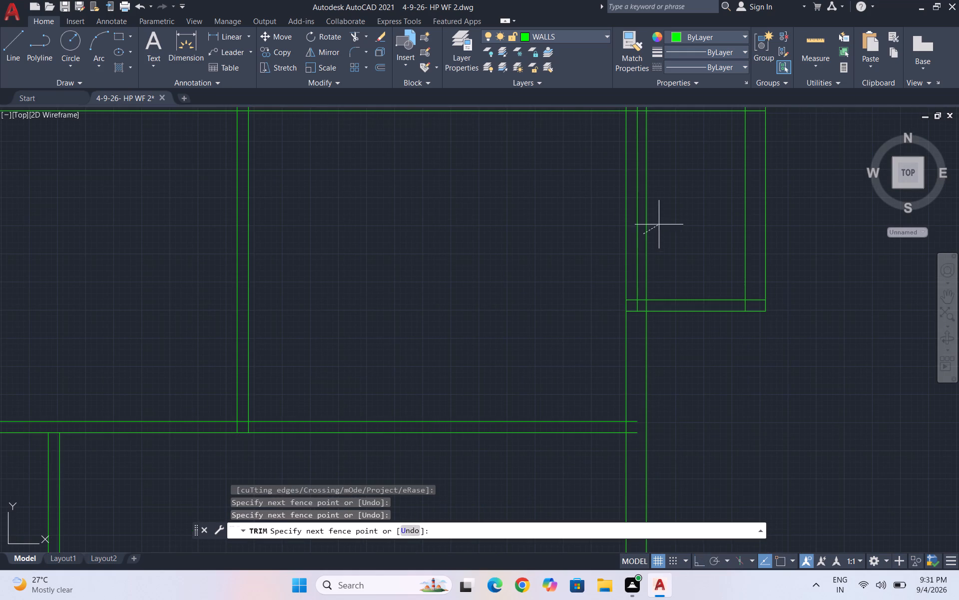
pyautogui.click(660, 224)
# Extend both lines of the hall's top wall and of its lower wall to the new outer wall line.
pyautogui.scroll(-2, 660, 200)
pyautogui.scroll(1, 641, 308)
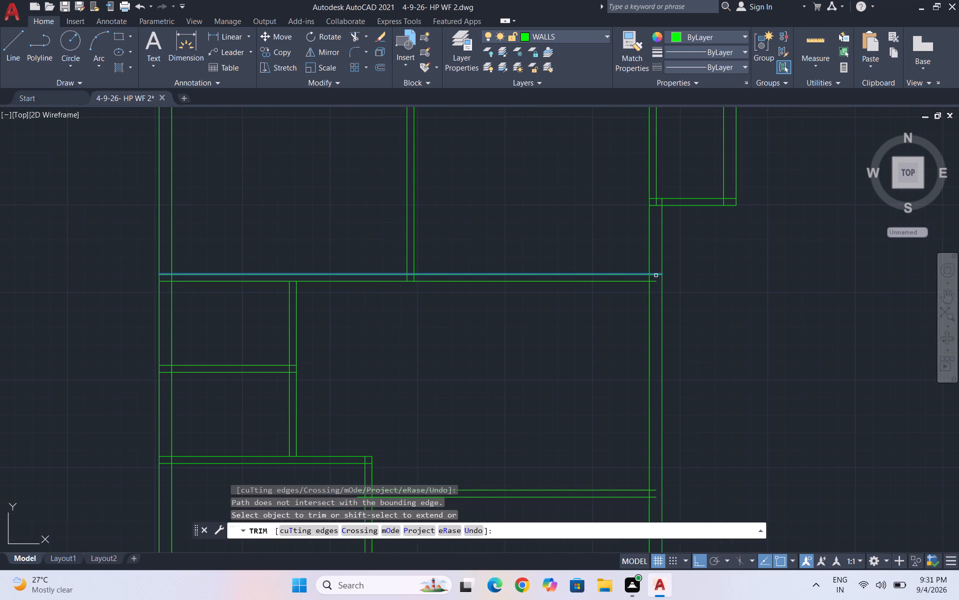
pyautogui.keyDown('shift'); pyautogui.click(656, 275); pyautogui.keyUp('shift')
pyautogui.keyDown('shift'); pyautogui.click(654, 285); pyautogui.keyUp('shift')
pyautogui.keyDown('shift'); pyautogui.scroll(-2, 686, 246); pyautogui.keyUp('shift')
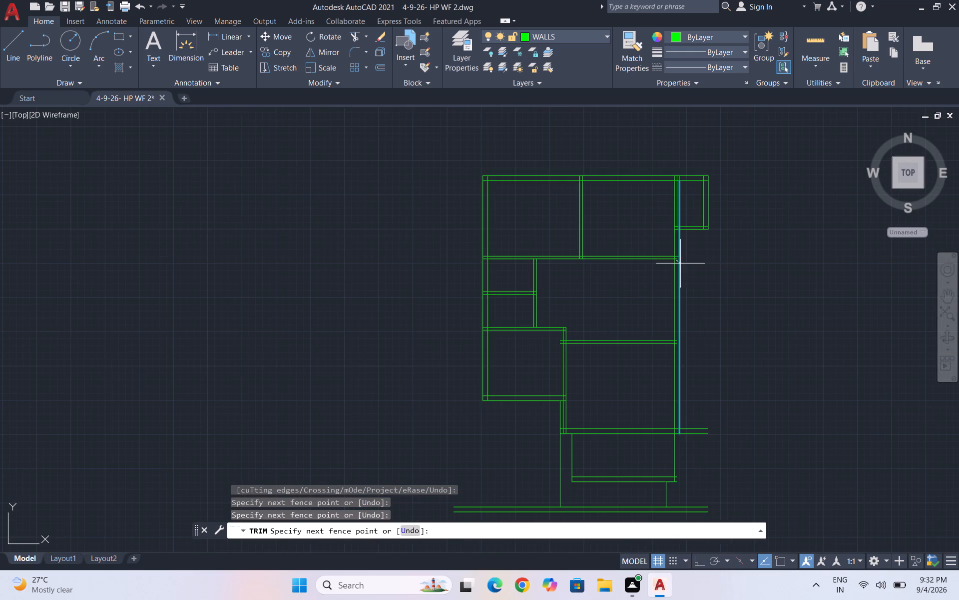
pyautogui.keyDown('shift'); pyautogui.scroll(4, 678, 262); pyautogui.keyUp('shift')
pyautogui.keyDown('shift'); pyautogui.click(657, 235); pyautogui.keyUp('shift')
pyautogui.keyDown('shift'); pyautogui.scroll(-3, 693, 242); pyautogui.keyUp('shift')
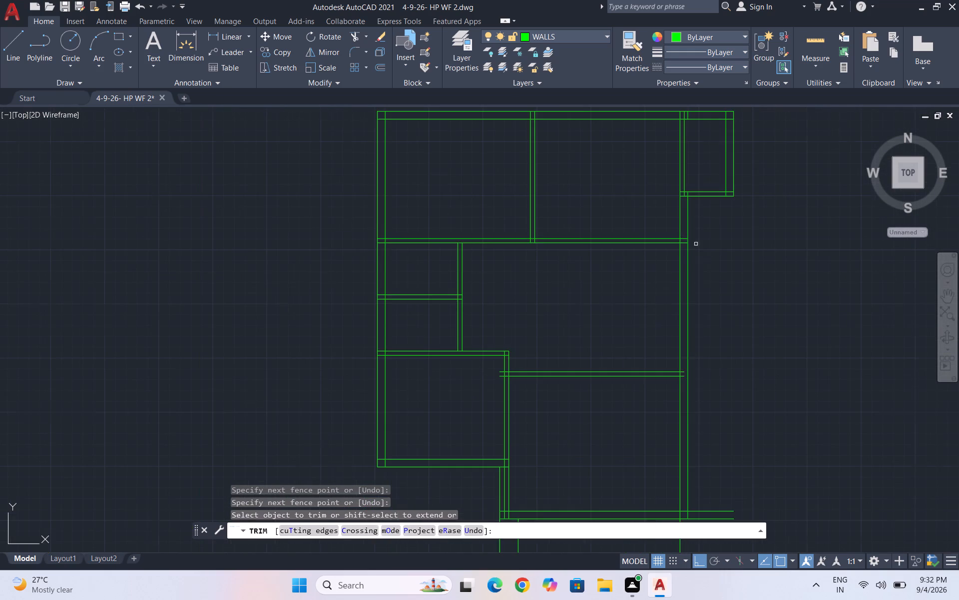
pyautogui.keyDown('shift'); pyautogui.scroll(4, 681, 390); pyautogui.keyUp('shift')
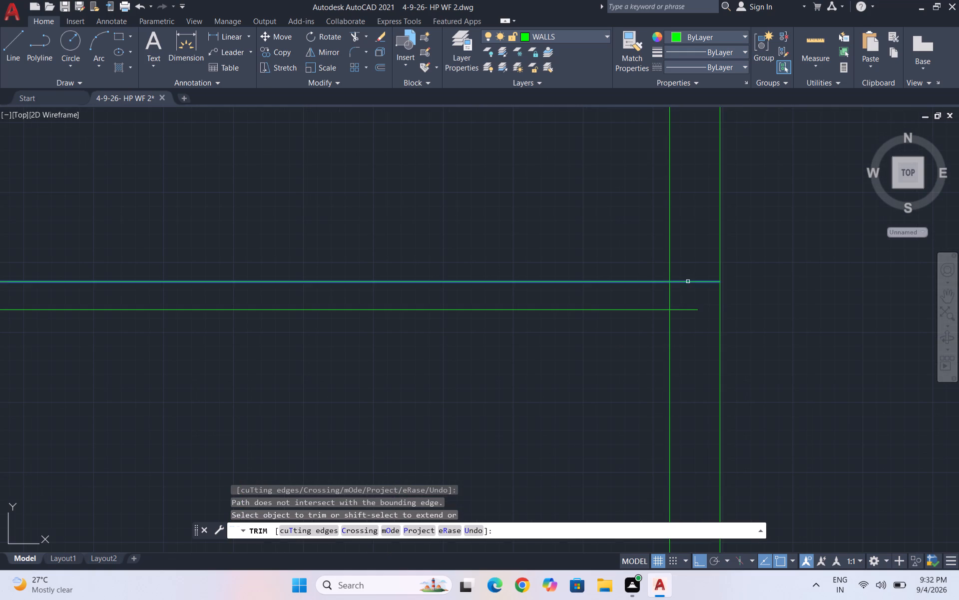
pyautogui.keyDown('shift'); pyautogui.click(688, 281); pyautogui.keyUp('shift')
pyautogui.keyDown('shift'); pyautogui.click(689, 311); pyautogui.keyUp('shift')
pyautogui.keyDown('shift'); pyautogui.scroll(-3, 665, 300); pyautogui.keyUp('shift')
pyautogui.keyDown('shift'); pyautogui.scroll(-3, 685, 359); pyautogui.keyUp('shift')
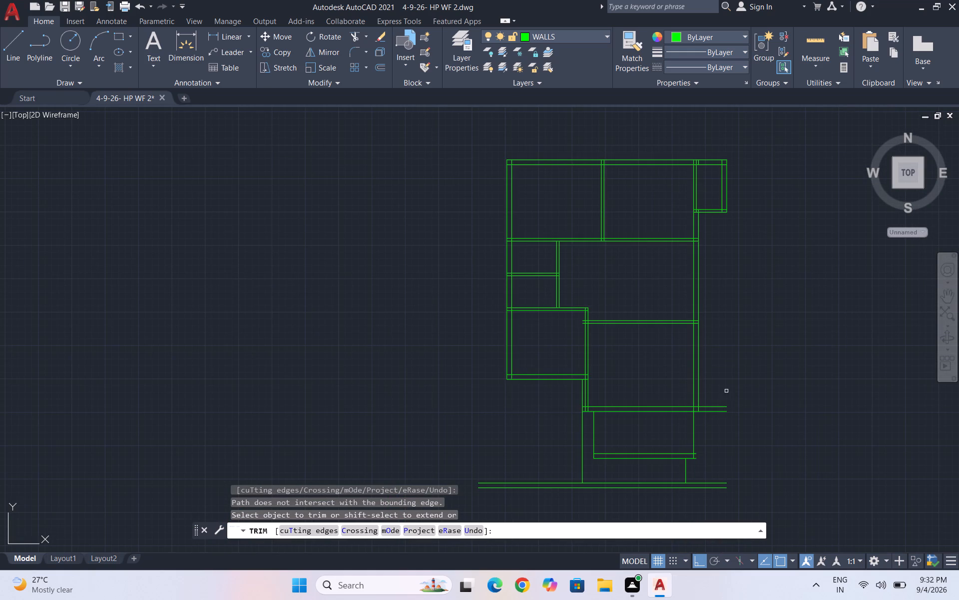
pyautogui.press('`')
pyautogui.press('Escape')
pyautogui.press('Escape')
# Draw a vertical line from the small top-right room's lower outer corner down to the end of the front boundary's lower line.
pyautogui.press('l')
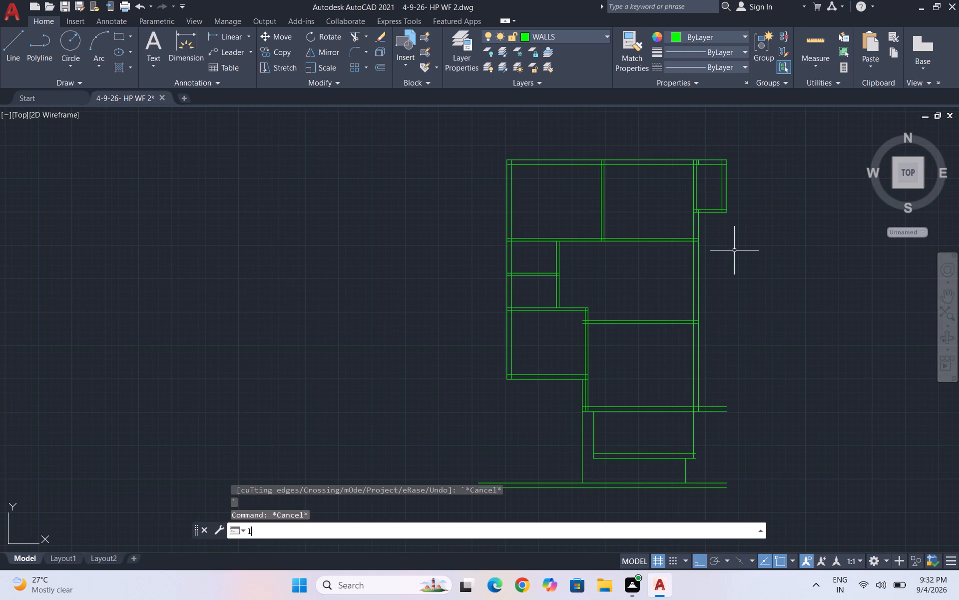
pyautogui.press('Return')
pyautogui.scroll(1, 737, 240)
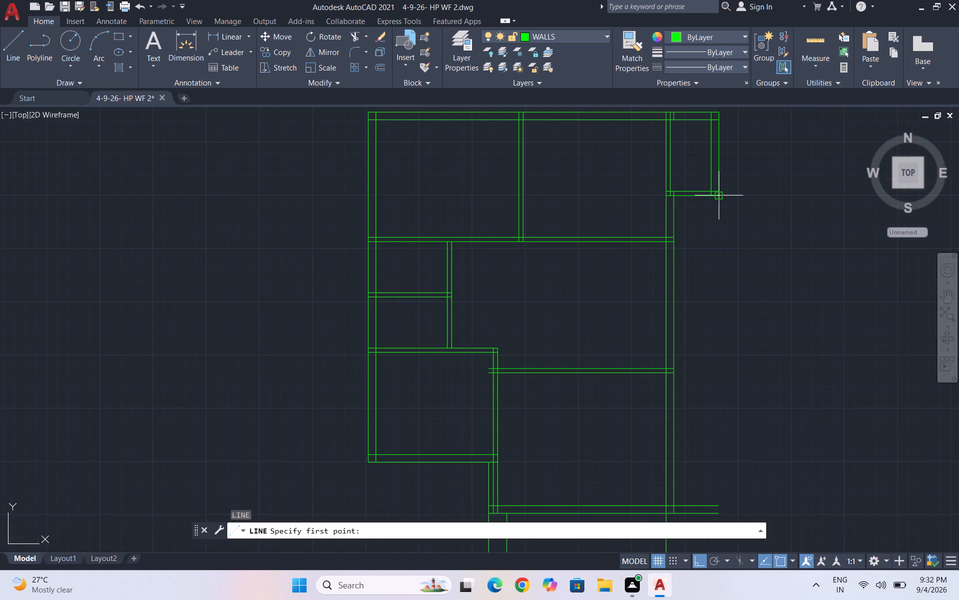
pyautogui.click(720, 193)
pyautogui.scroll(-5, 730, 172)
pyautogui.scroll(5, 741, 242)
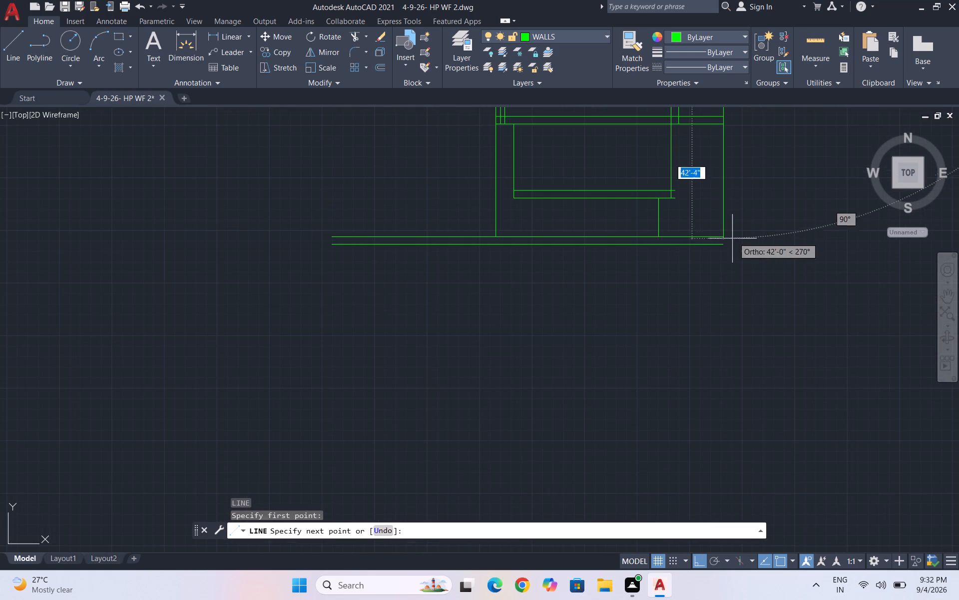
pyautogui.click(726, 245)
pyautogui.press('Escape')
# Offset the new right boundary line 5" inward, toward the house.
pyautogui.scroll(-3, 699, 315)
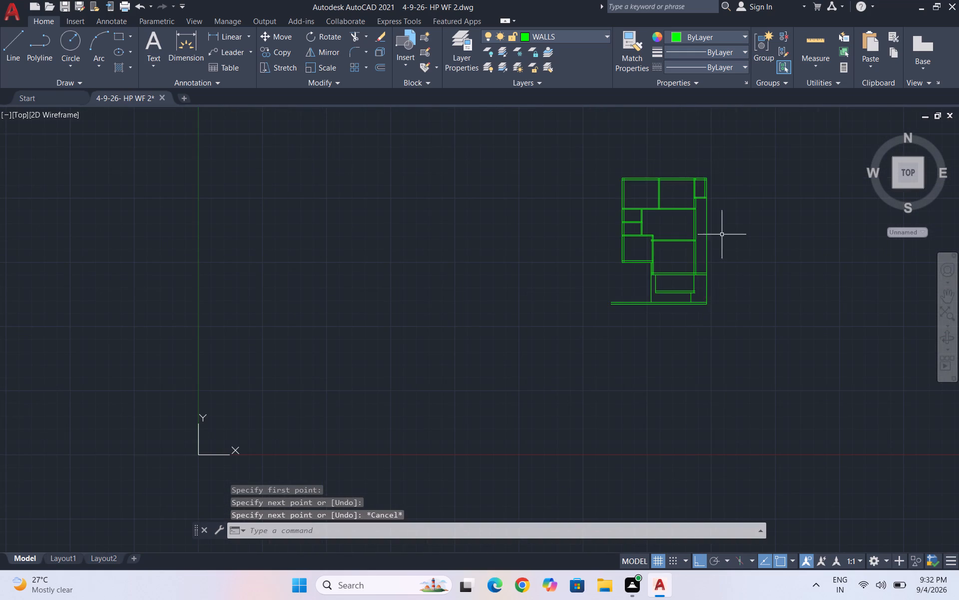
pyautogui.scroll(2, 705, 202)
pyautogui.click(729, 234)
pyautogui.click(693, 235)
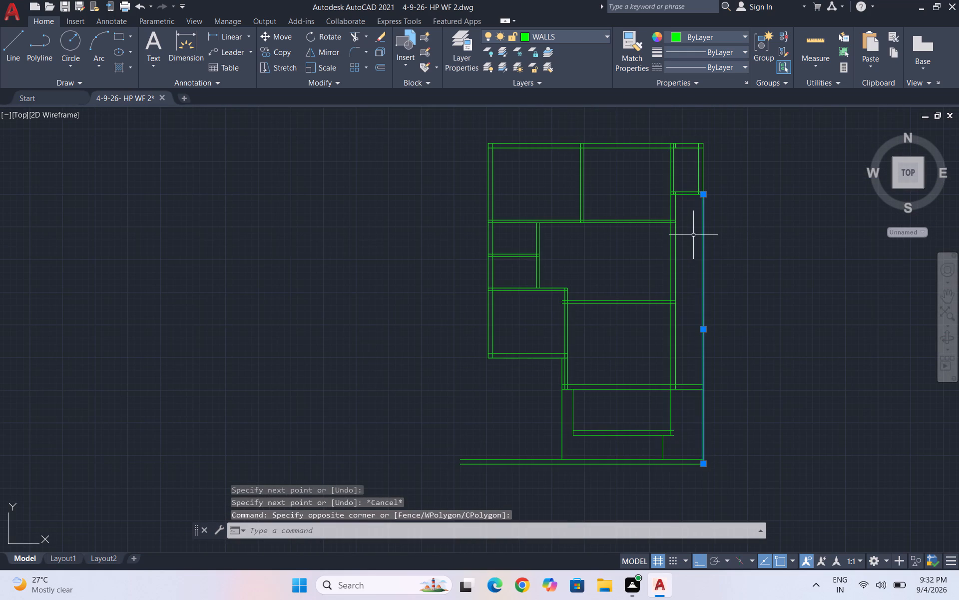
pyautogui.press('o')
pyautogui.press('Return')
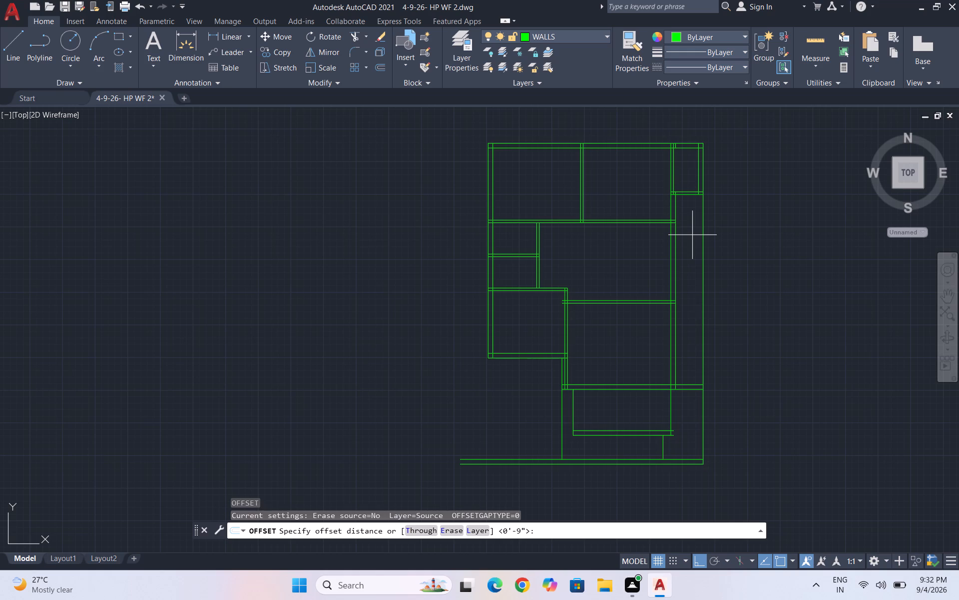
pyautogui.press('4')
pyautogui.press('BackSpace')
pyautogui.write('5"')
pyautogui.press('Return')
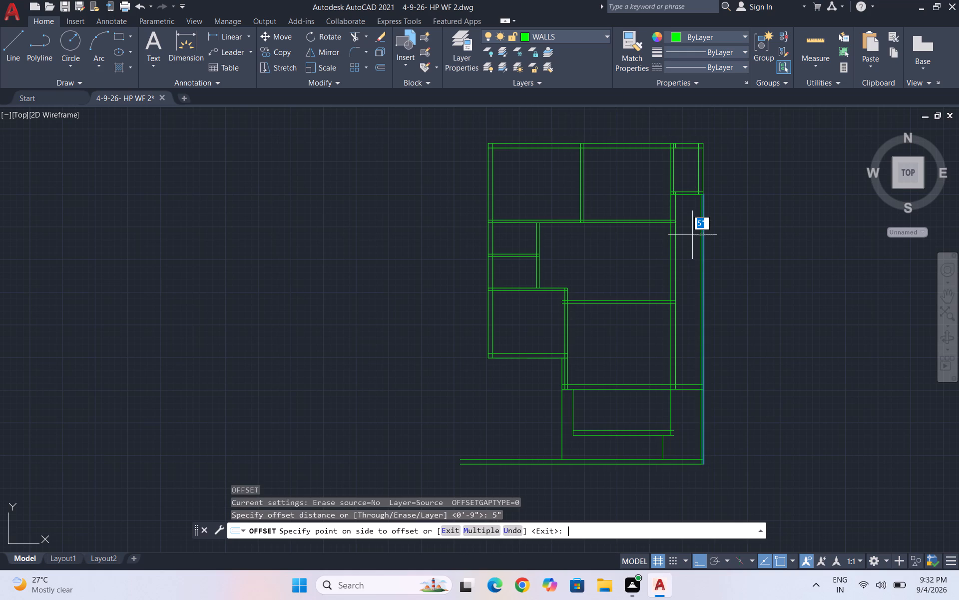
pyautogui.scroll(2, 691, 211)
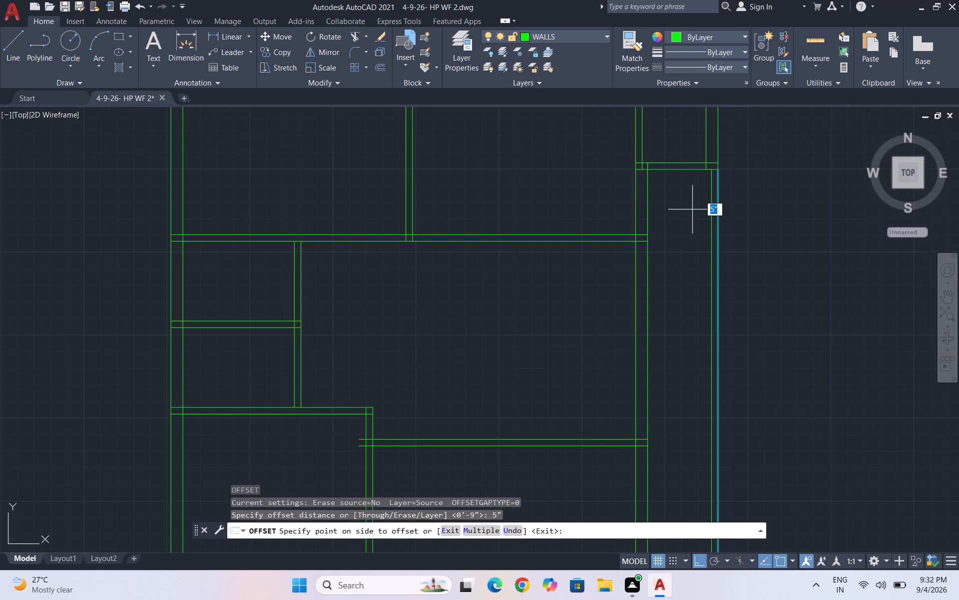
pyautogui.click(697, 214)
pyautogui.scroll(-3, 701, 203)
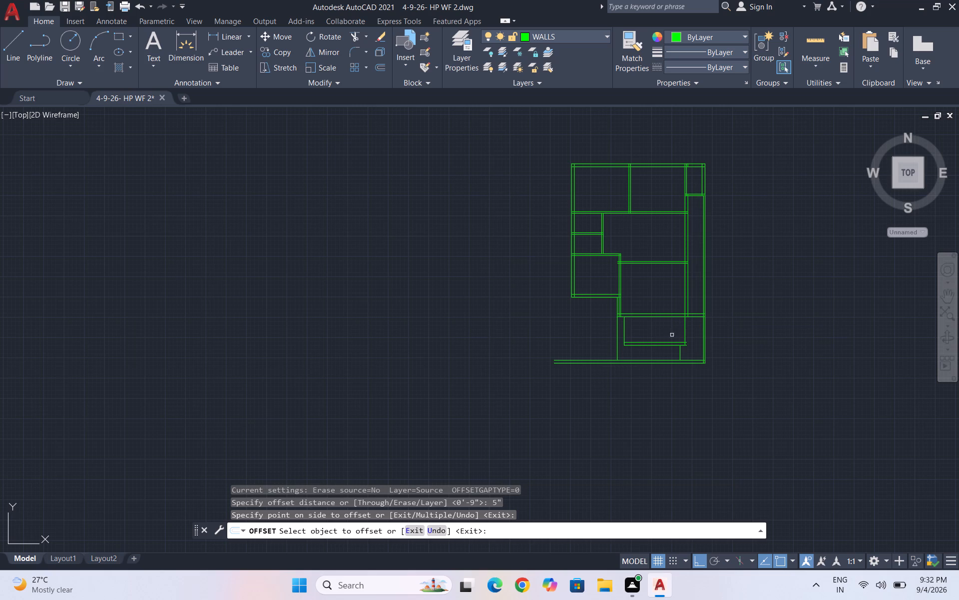
pyautogui.scroll(1, 689, 341)
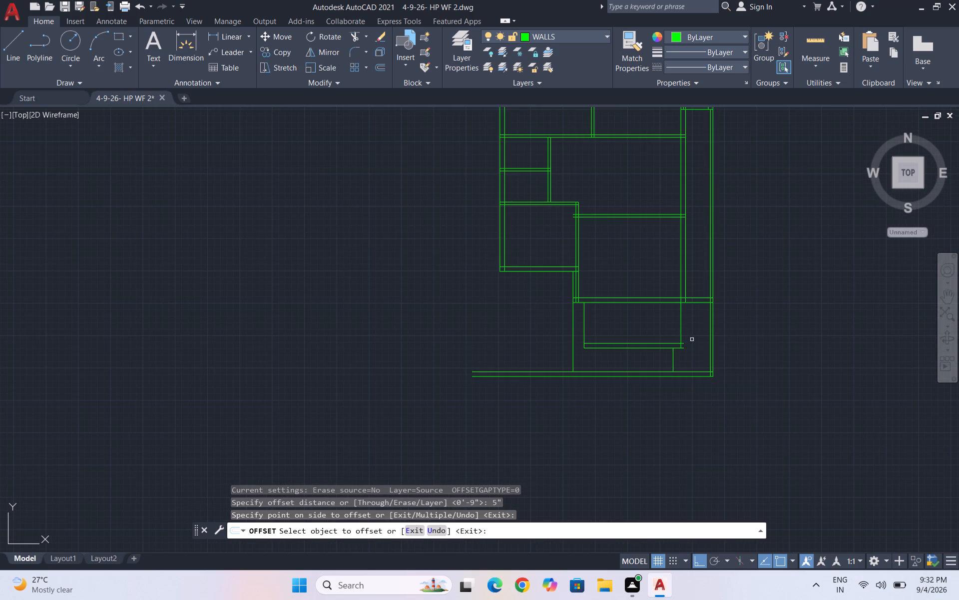
pyautogui.scroll(1, 687, 325)
pyautogui.press('Escape')
pyautogui.press('Escape')
# Offset the front porch's right vertical line 9" outward, toward the right boundary.
pyautogui.moveTo(691, 322); pyautogui.dragTo(685, 320)
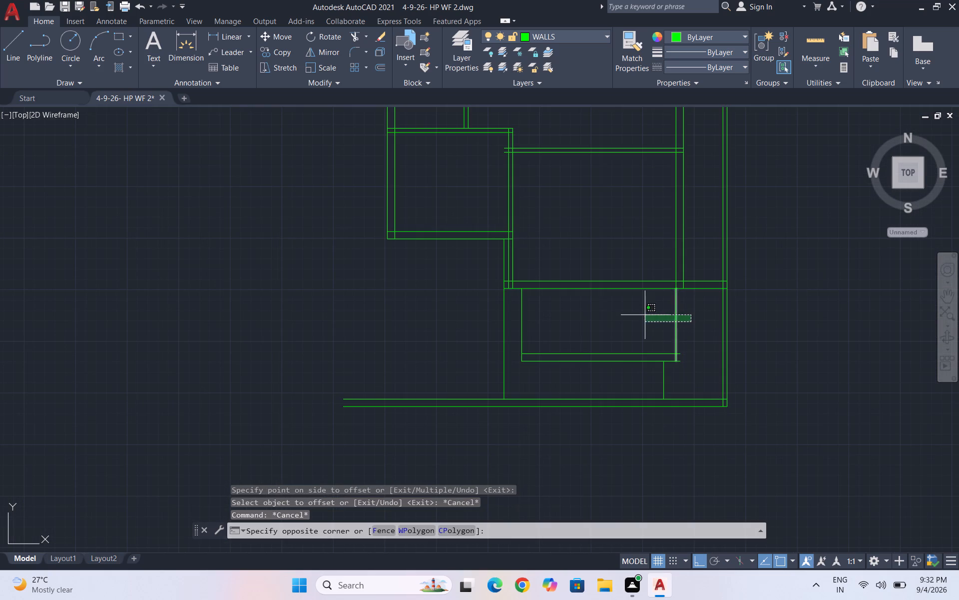
pyautogui.click(645, 315)
pyautogui.press('o')
pyautogui.press('Return')
pyautogui.write("9'")
pyautogui.press('Return')
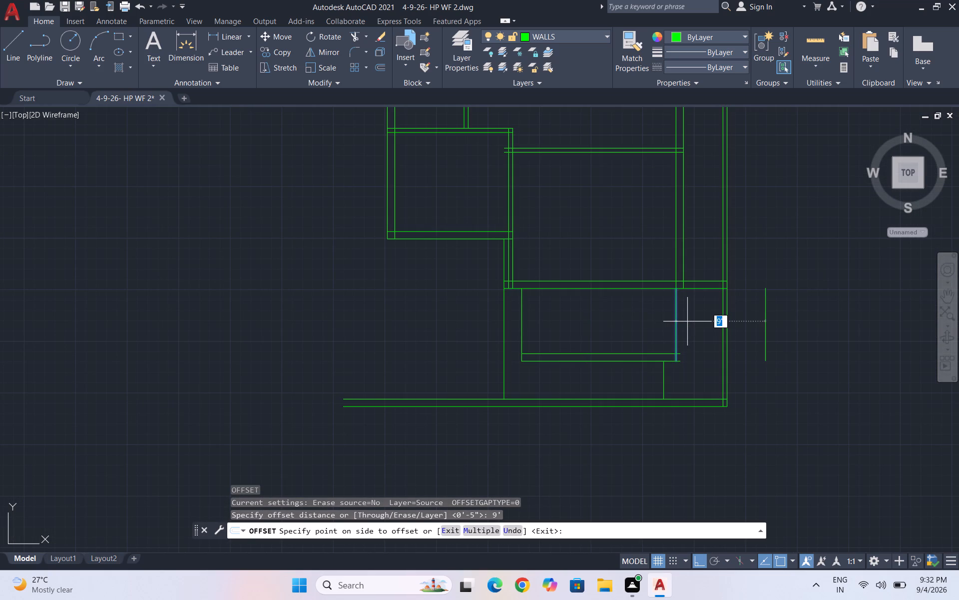
pyautogui.write('9"')
pyautogui.press('Return')
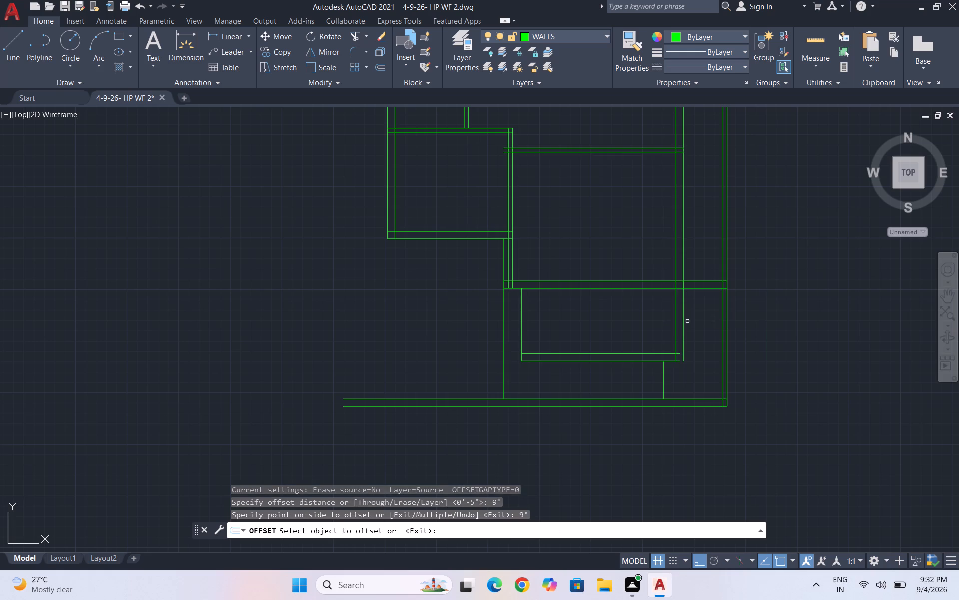
pyautogui.press('Escape')
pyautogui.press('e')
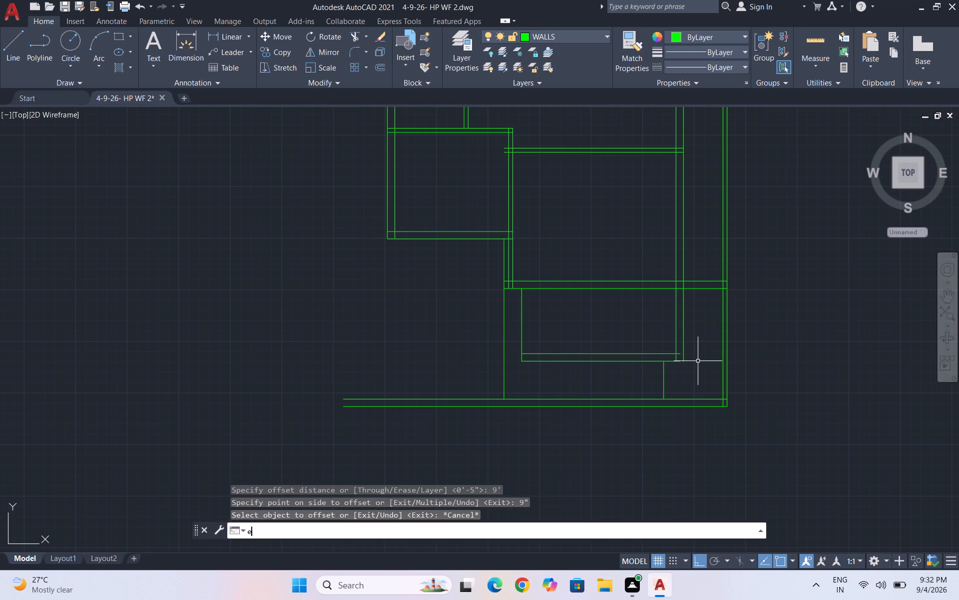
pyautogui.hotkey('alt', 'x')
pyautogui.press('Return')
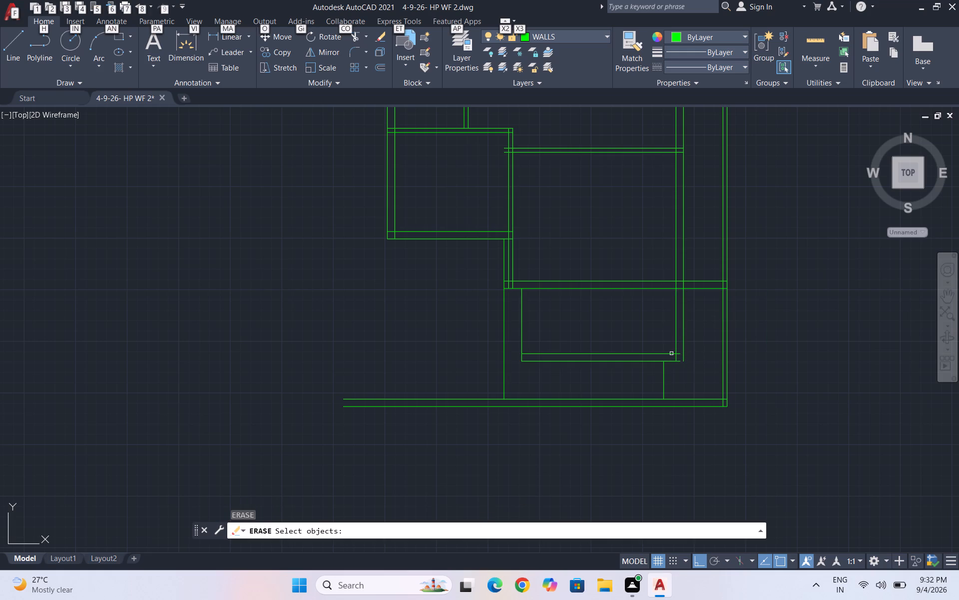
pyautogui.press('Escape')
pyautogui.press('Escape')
# Extend both lines of the front porch's lower wall to the porch's new outer vertical line.
pyautogui.write('ex')
pyautogui.press('Return')
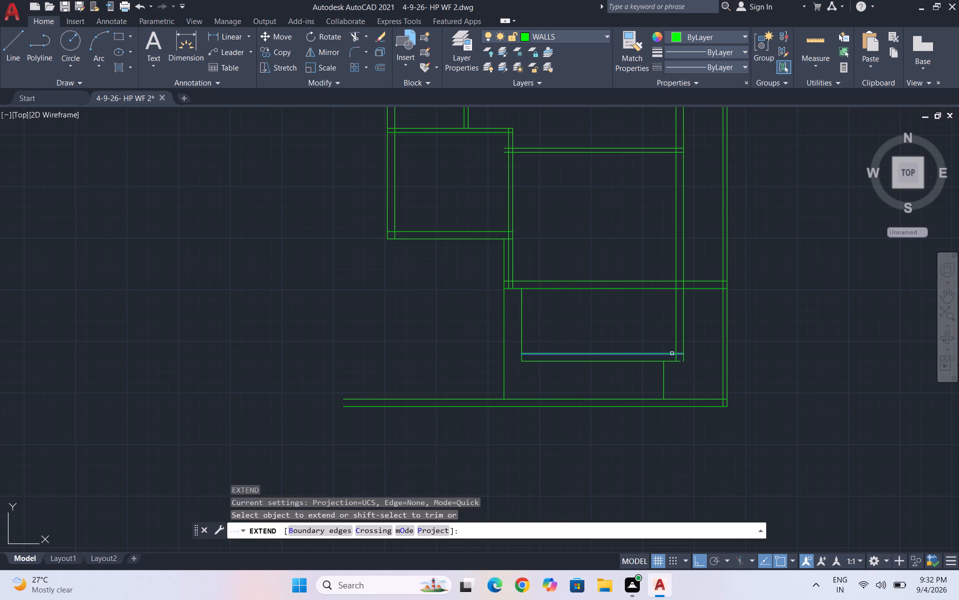
pyautogui.click(672, 353)
pyautogui.scroll(5, 674, 357)
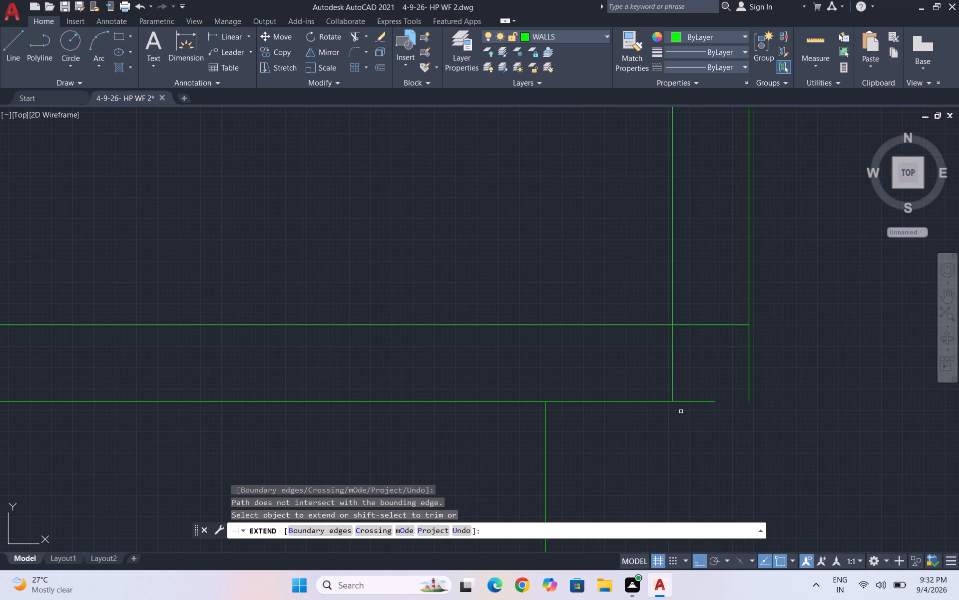
pyautogui.click(690, 402)
pyautogui.scroll(-4, 645, 391)
pyautogui.scroll(-2, 689, 362)
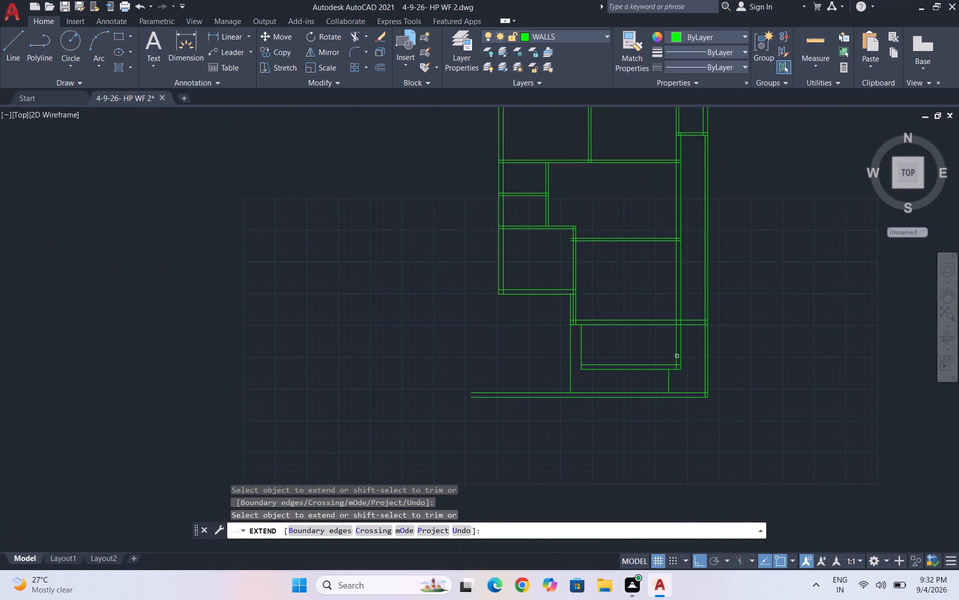
pyautogui.press('Escape')
pyautogui.press('Escape')
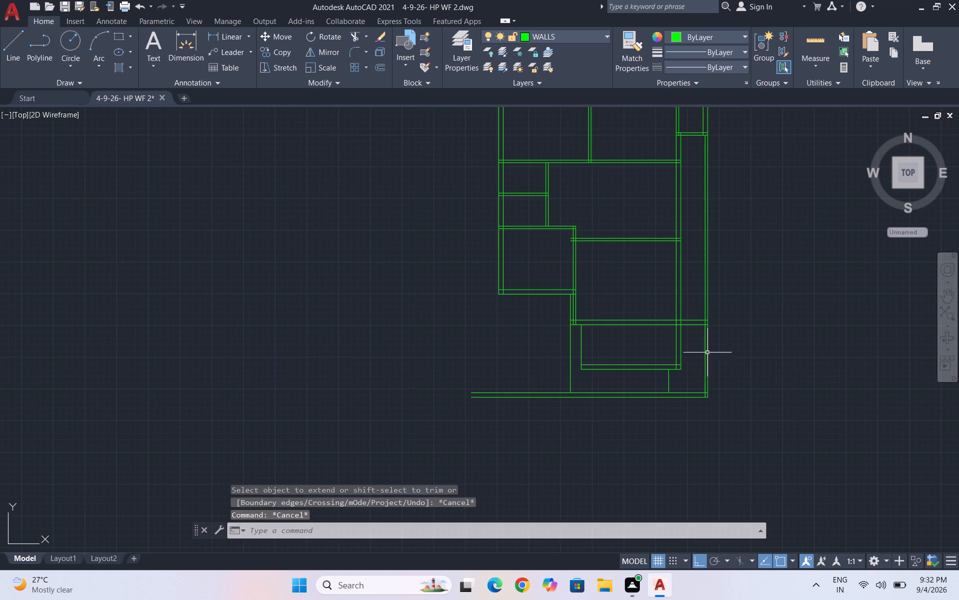
# Delete the short vertical line between the front porch's lower wall and the front boundary wall.
pyautogui.scroll(2, 659, 382)
pyautogui.click(708, 380)
pyautogui.click(627, 395)
pyautogui.press('Delete')
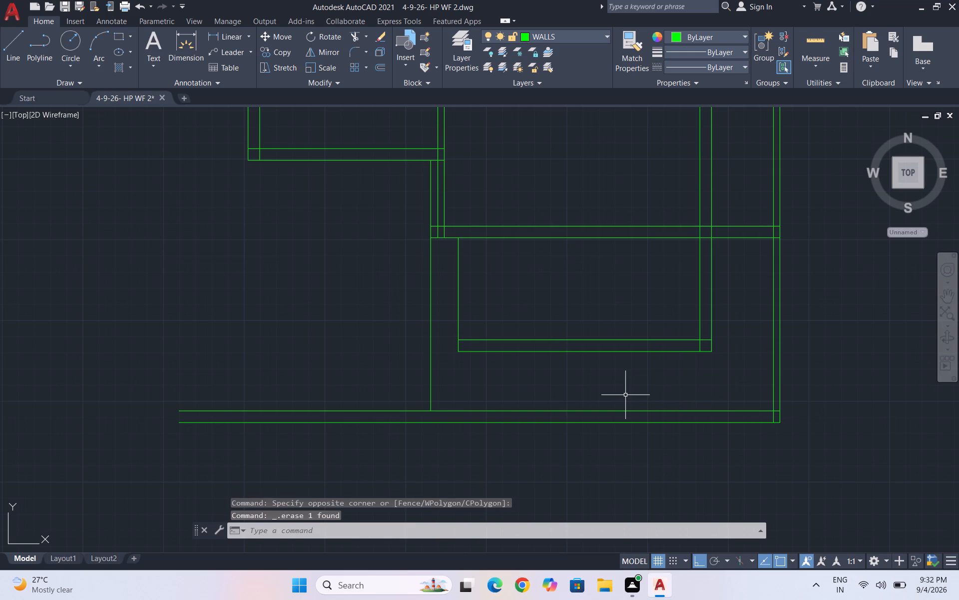
pyautogui.scroll(-2, 601, 302)
pyautogui.press('Escape')
pyautogui.press('Escape')
pyautogui.press('Escape')
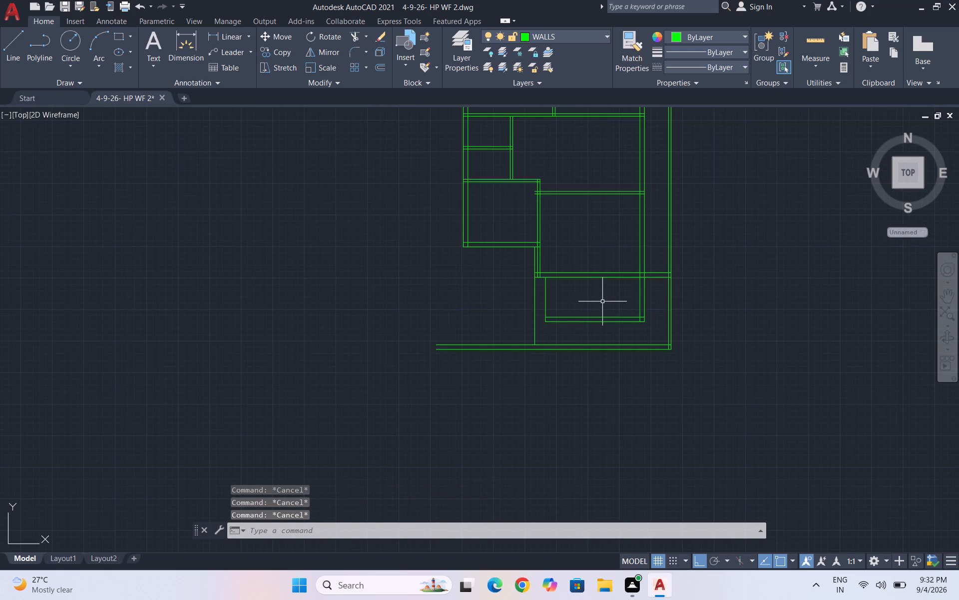
# Save the drawing.
pyautogui.hotkey('ctrl', 's')
pyautogui.hotkey('ctrl', 's')
# Quick-measure the distances around the front boundary and the vertical line running down to it beside the porch.
pyautogui.scroll(-3, 566, 332)
pyautogui.scroll(2, 595, 298)
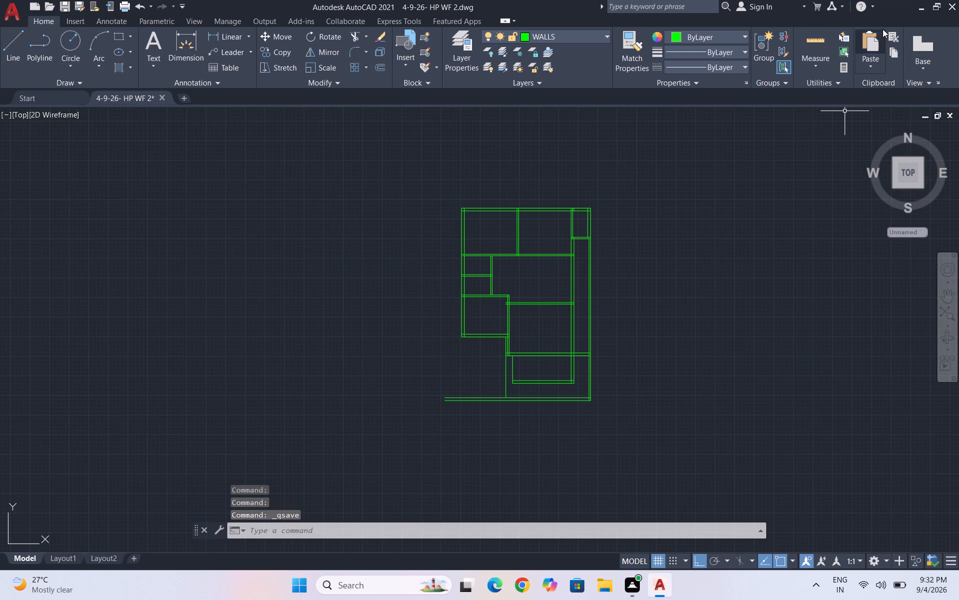
pyautogui.click(822, 66)
pyautogui.click(825, 90)
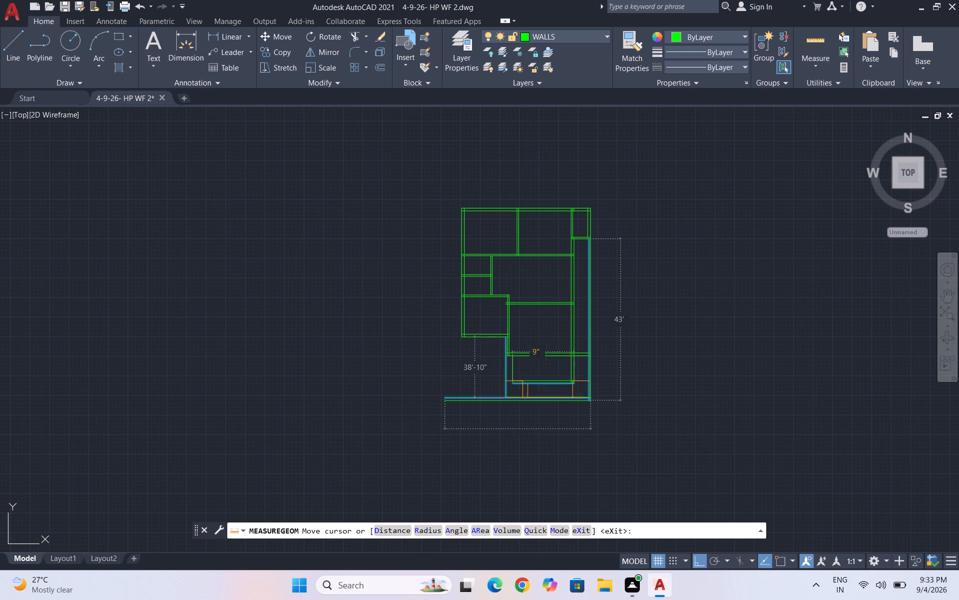
pyautogui.scroll(3, 512, 395)
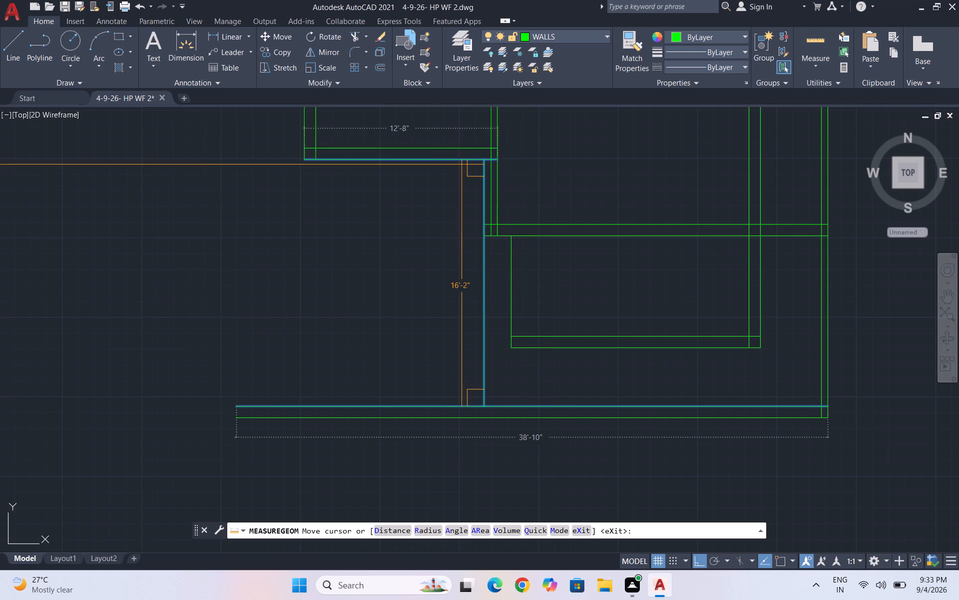
pyautogui.scroll(1, 462, 165)
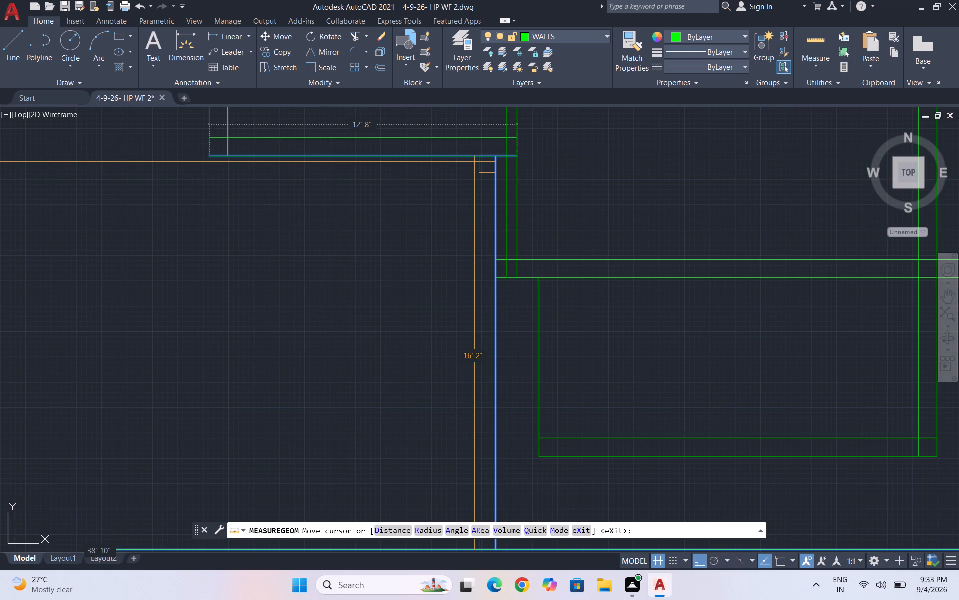
pyautogui.press('Escape')
# Trim both lines of the hall's lower wall where they cross the passage to the right boundary wall.
pyautogui.scroll(-1, 458, 168)
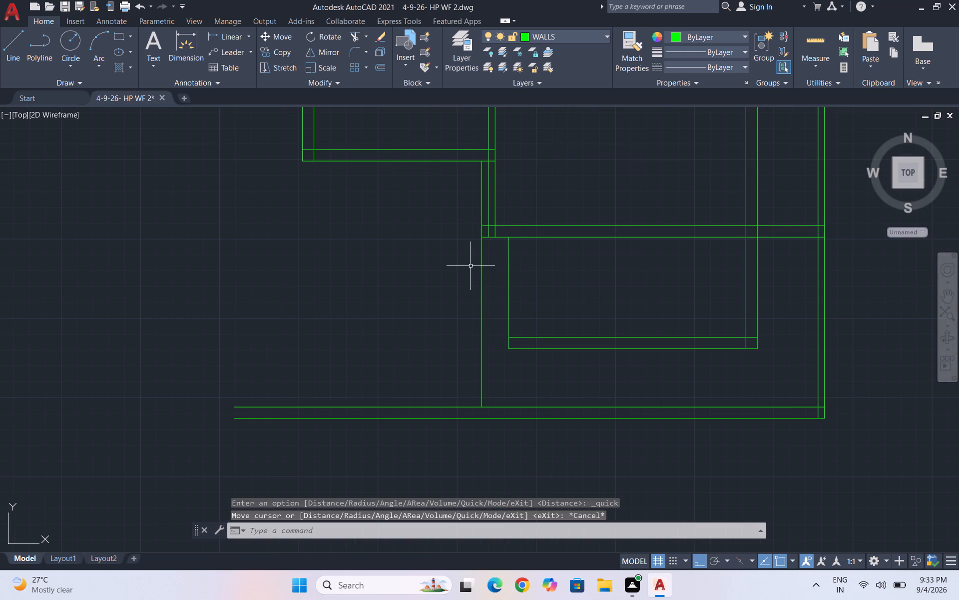
pyautogui.scroll(-4, 399, 237)
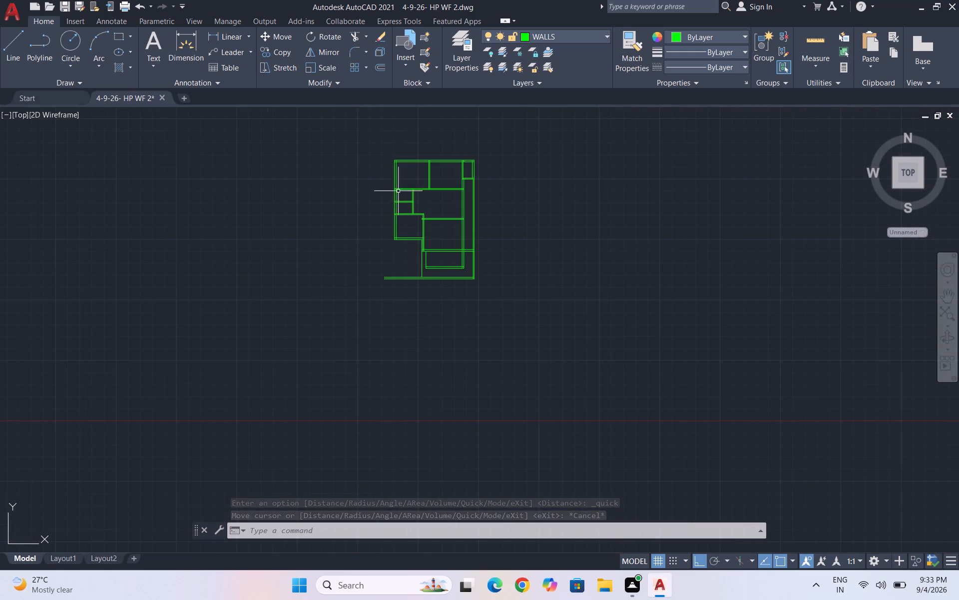
pyautogui.scroll(2, 438, 154)
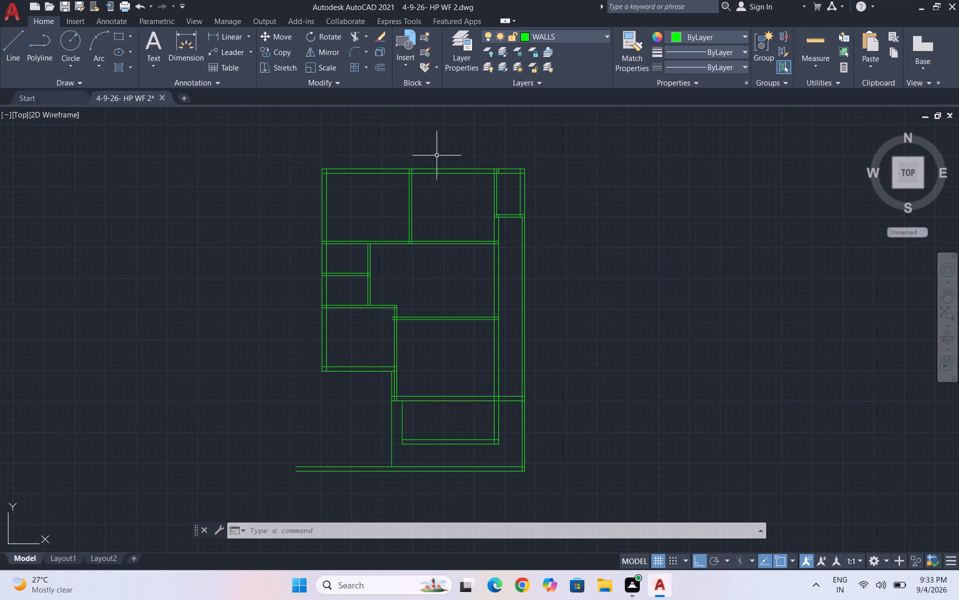
pyautogui.scroll(1, 391, 167)
pyautogui.scroll(-1, 486, 134)
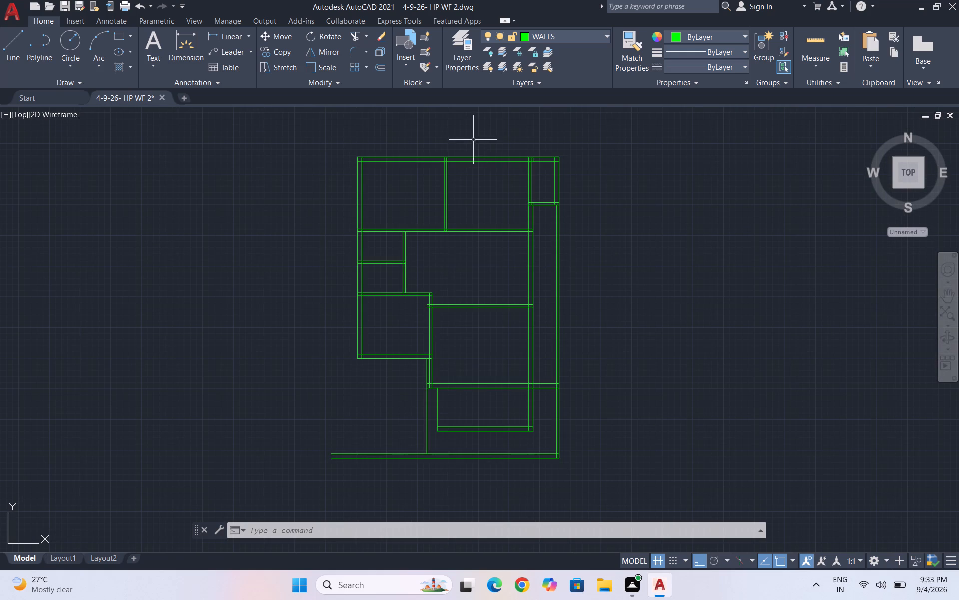
pyautogui.scroll(1, 535, 400)
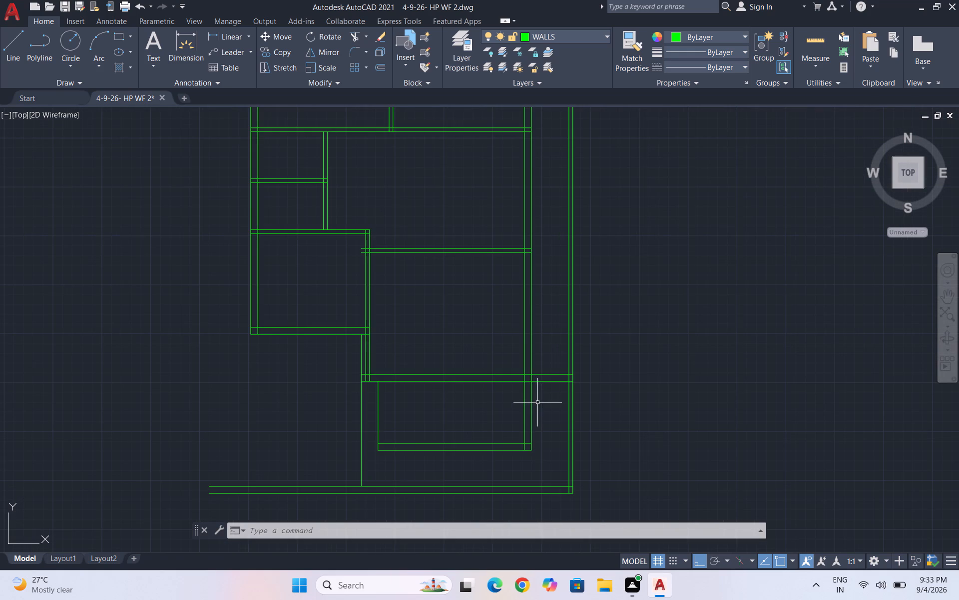
pyautogui.write('tr')
pyautogui.press('Return')
pyautogui.press('Return')
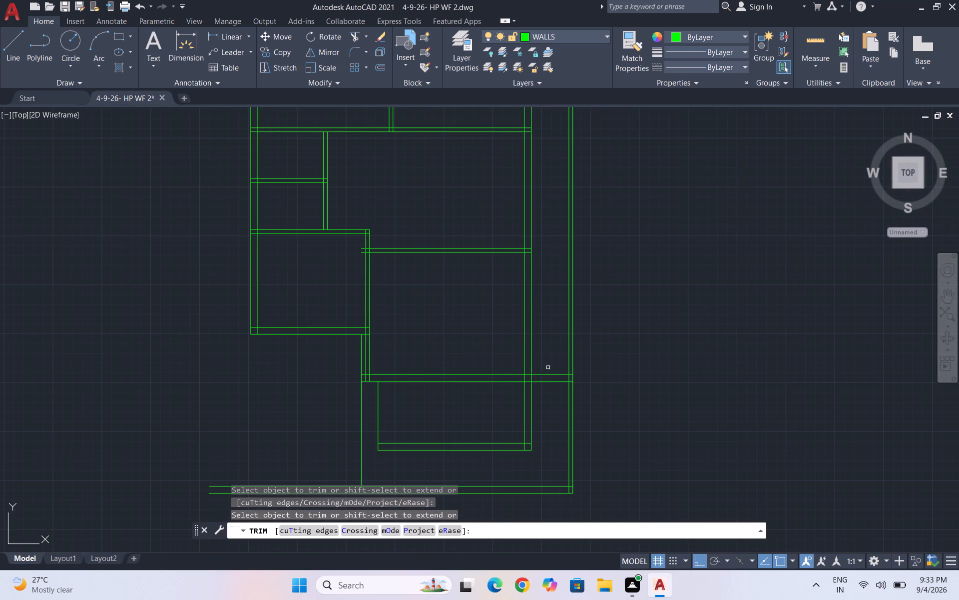
pyautogui.moveTo(548, 358); pyautogui.dragTo(550, 417)
pyautogui.press('Escape')
pyautogui.press('Escape')
pyautogui.press('Escape')
# Save the drawing with the trimmed passage.
pyautogui.scroll(-3, 659, 344)
pyautogui.scroll(2, 672, 325)
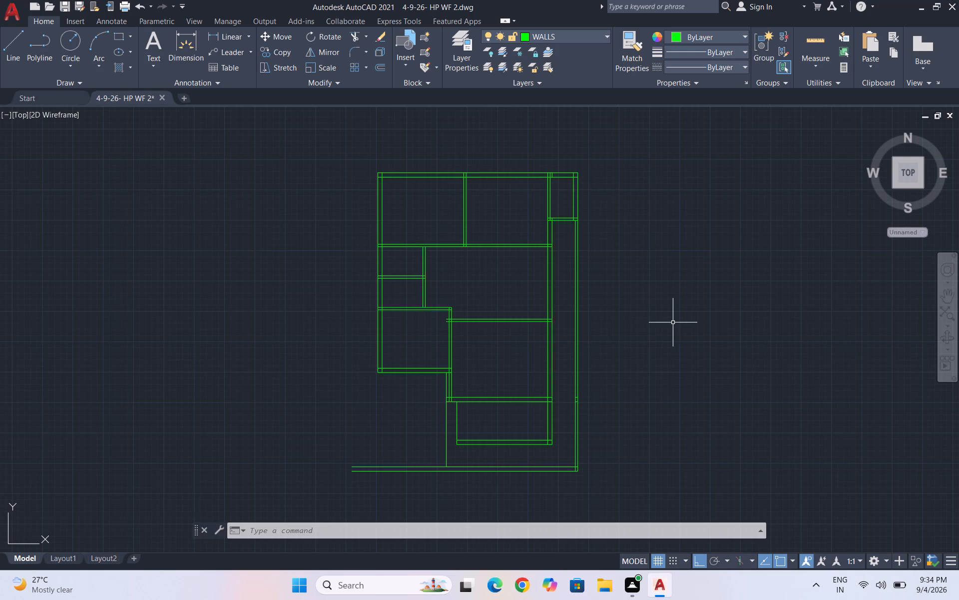
pyautogui.hotkey('ctrl', 's')
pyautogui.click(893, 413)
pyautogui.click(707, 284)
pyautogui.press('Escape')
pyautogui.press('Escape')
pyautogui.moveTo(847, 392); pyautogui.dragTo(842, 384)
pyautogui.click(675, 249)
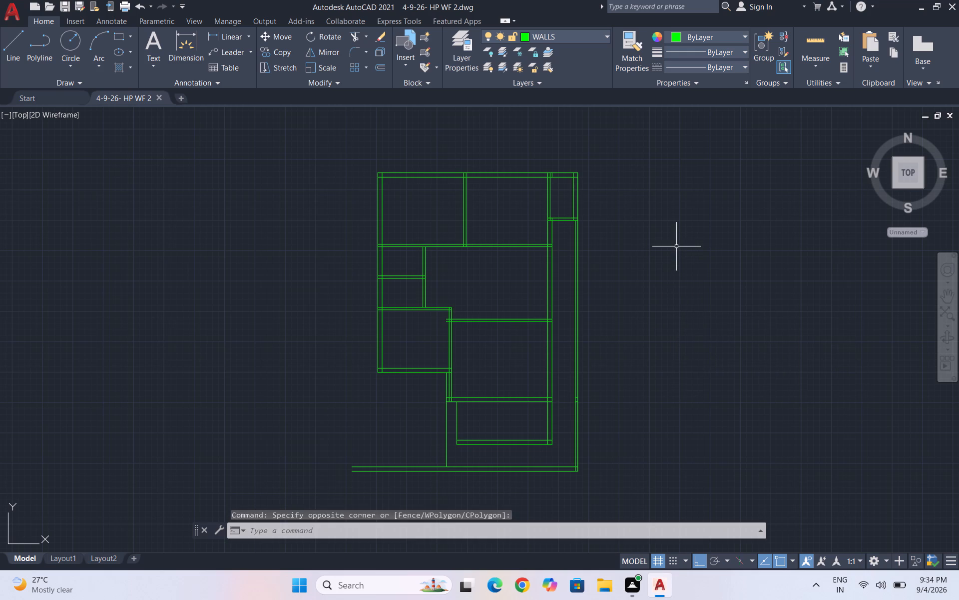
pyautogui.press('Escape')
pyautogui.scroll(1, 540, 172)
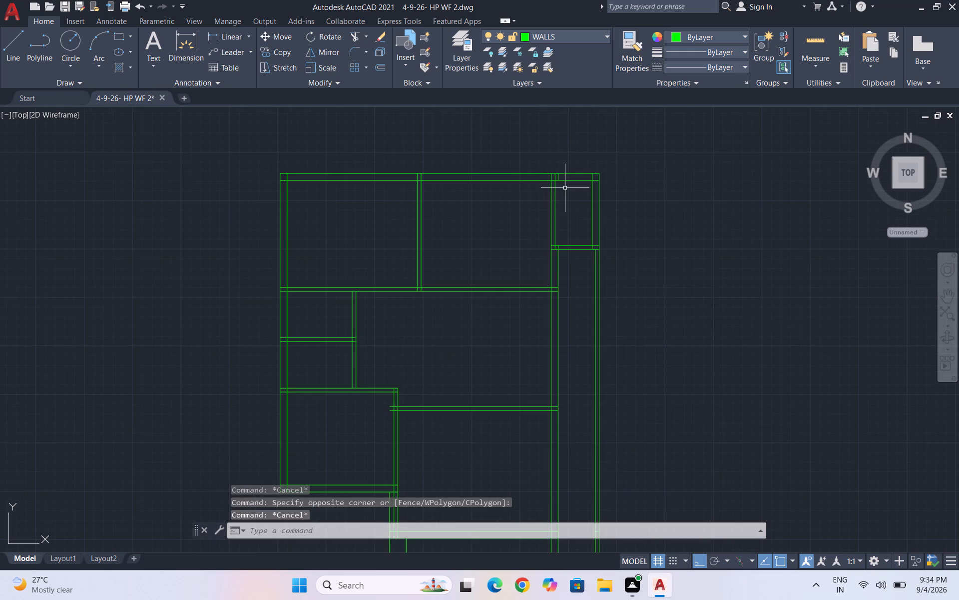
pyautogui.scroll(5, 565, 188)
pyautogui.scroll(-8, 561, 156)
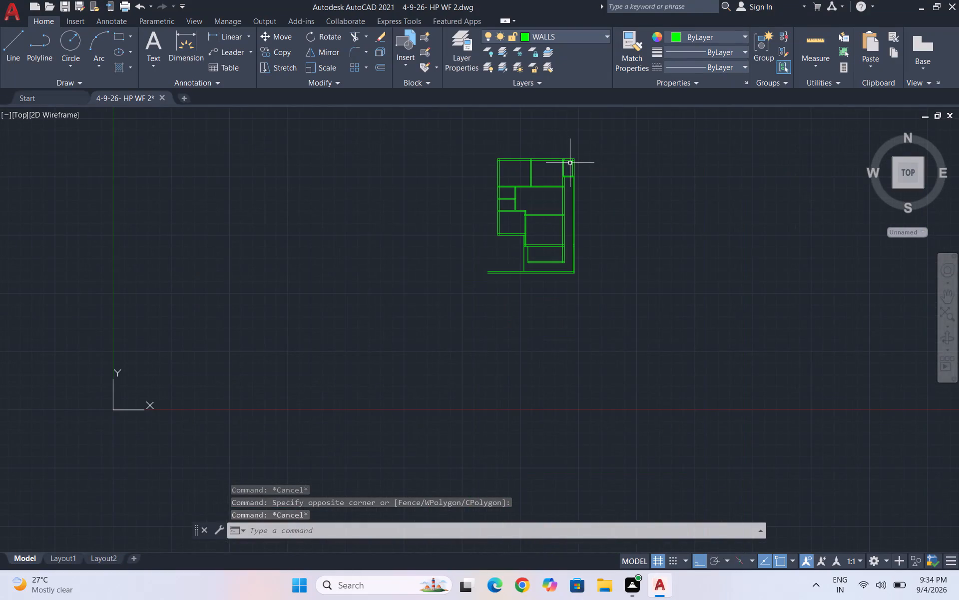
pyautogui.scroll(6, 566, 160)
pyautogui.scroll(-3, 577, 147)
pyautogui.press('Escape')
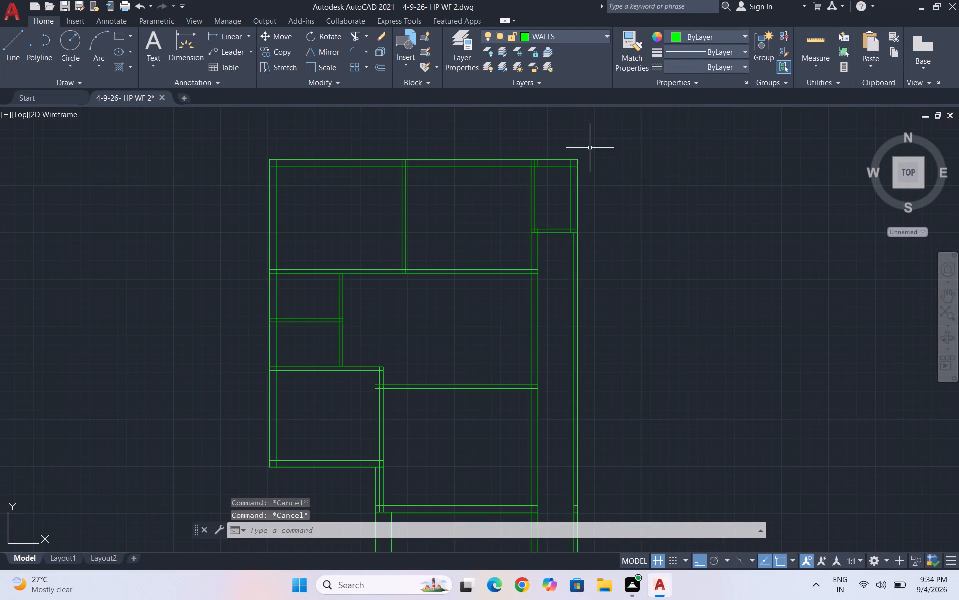
# Save the drawing again.
pyautogui.hotkey('ctrl', 's')
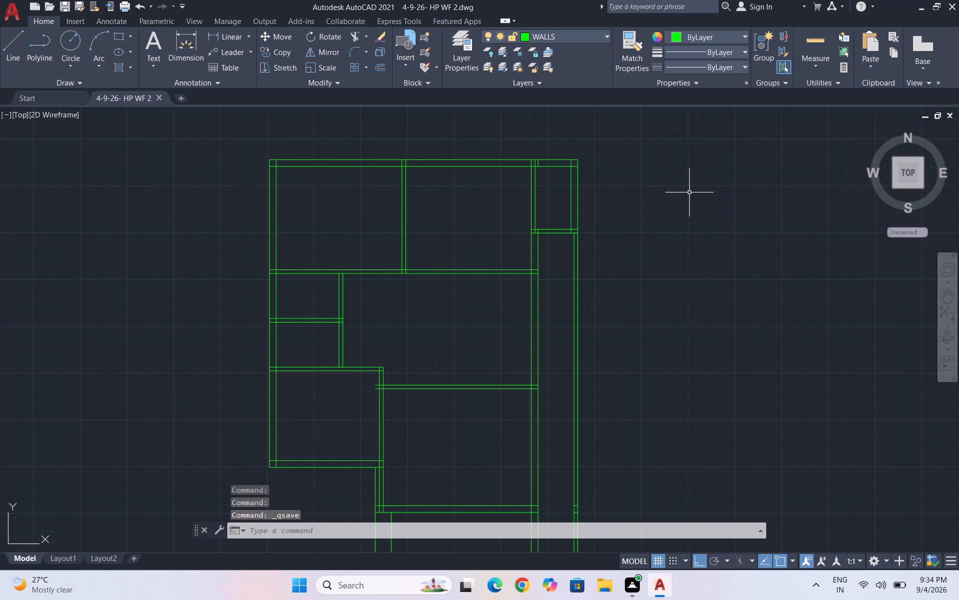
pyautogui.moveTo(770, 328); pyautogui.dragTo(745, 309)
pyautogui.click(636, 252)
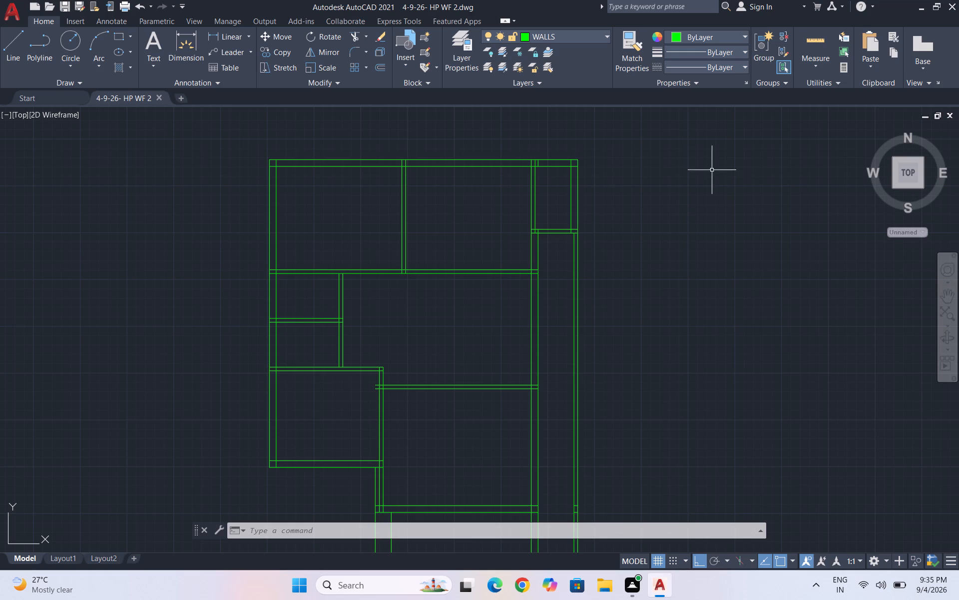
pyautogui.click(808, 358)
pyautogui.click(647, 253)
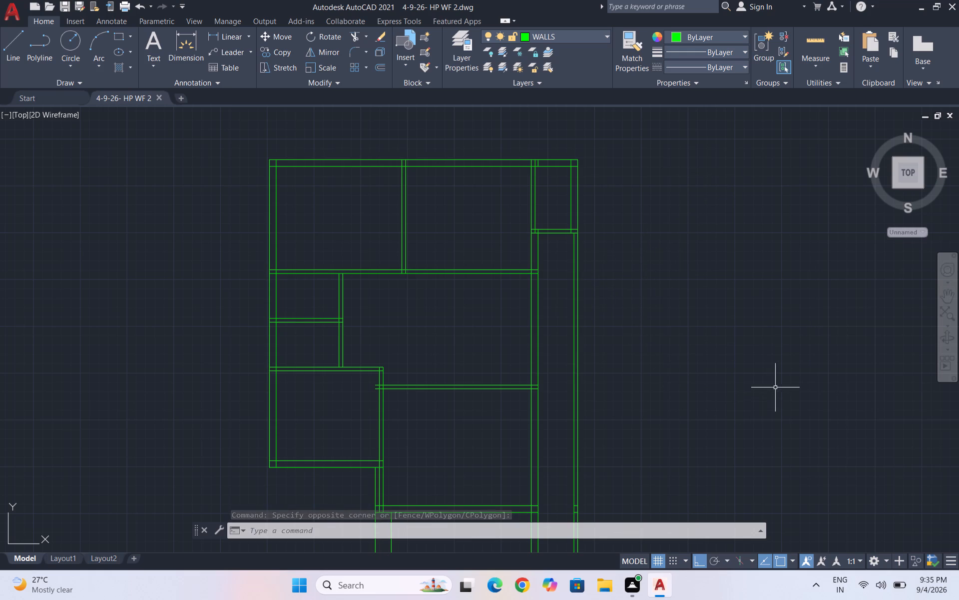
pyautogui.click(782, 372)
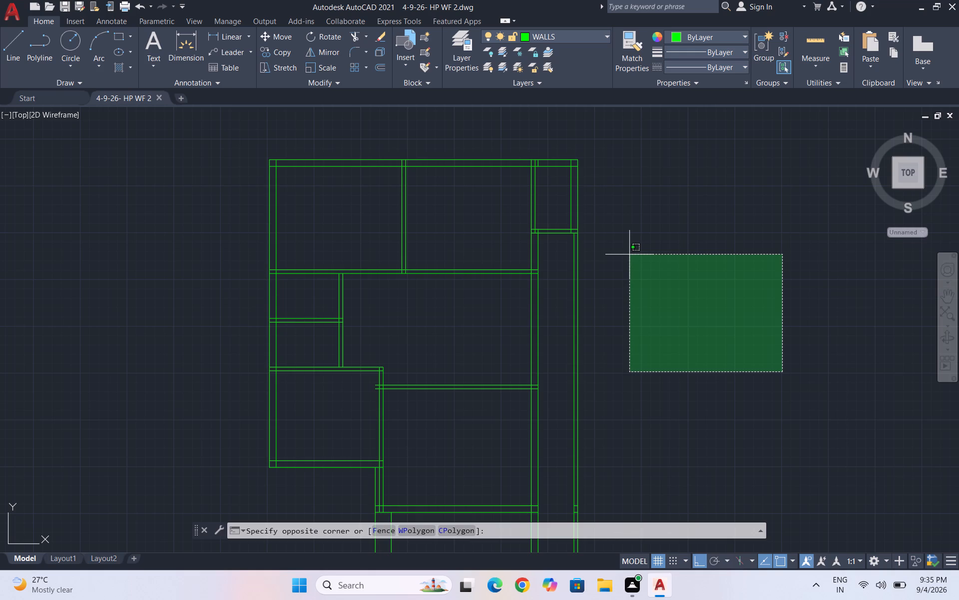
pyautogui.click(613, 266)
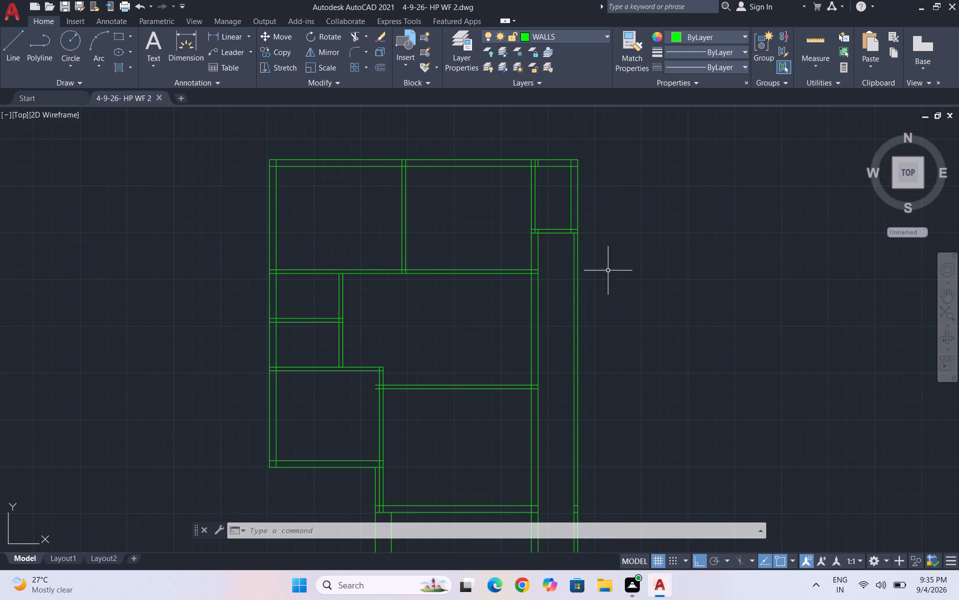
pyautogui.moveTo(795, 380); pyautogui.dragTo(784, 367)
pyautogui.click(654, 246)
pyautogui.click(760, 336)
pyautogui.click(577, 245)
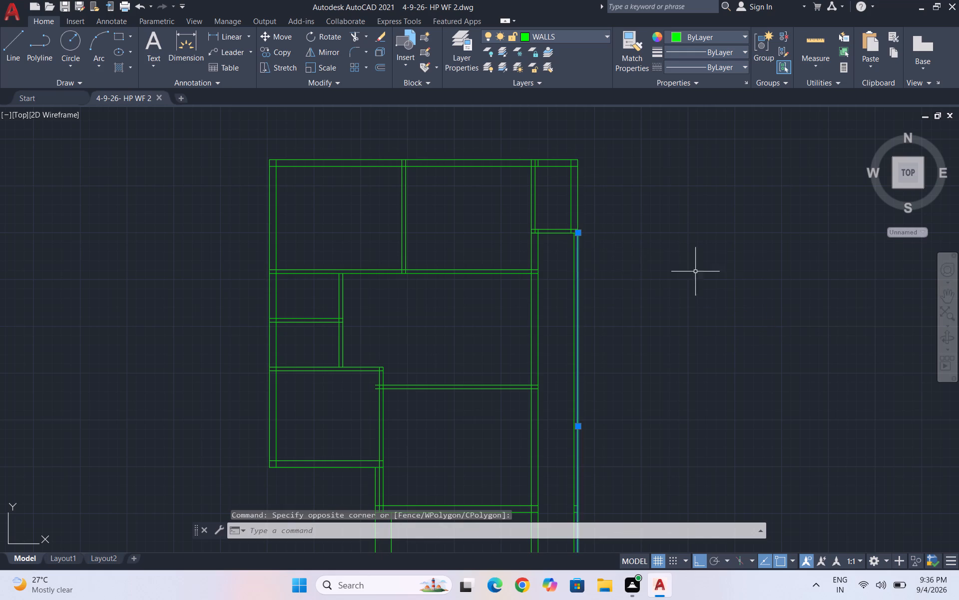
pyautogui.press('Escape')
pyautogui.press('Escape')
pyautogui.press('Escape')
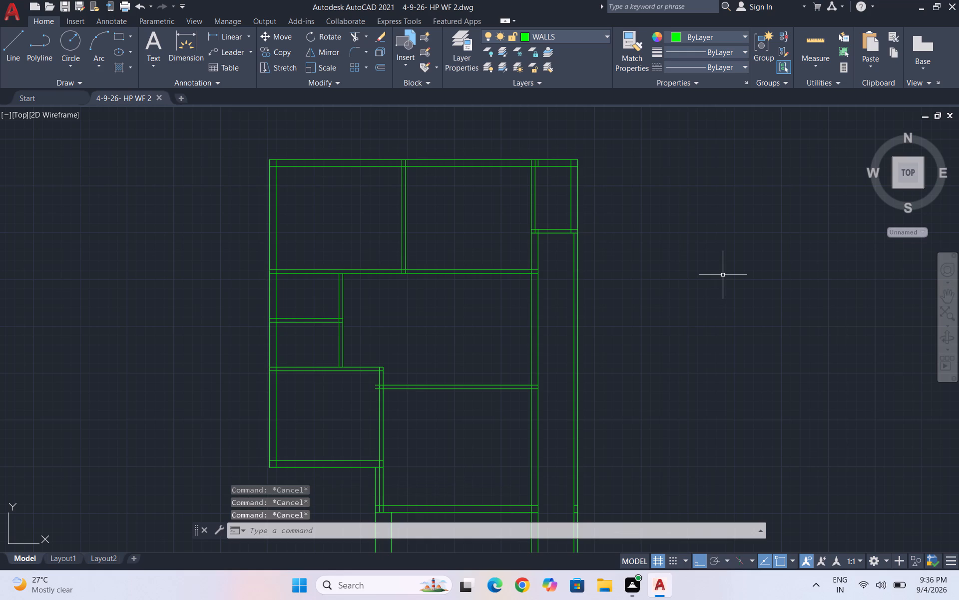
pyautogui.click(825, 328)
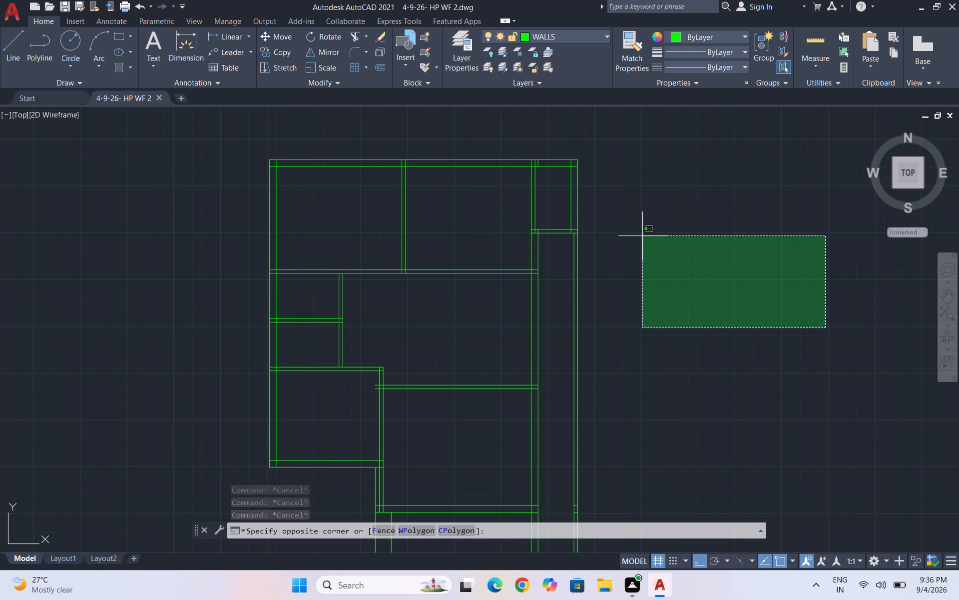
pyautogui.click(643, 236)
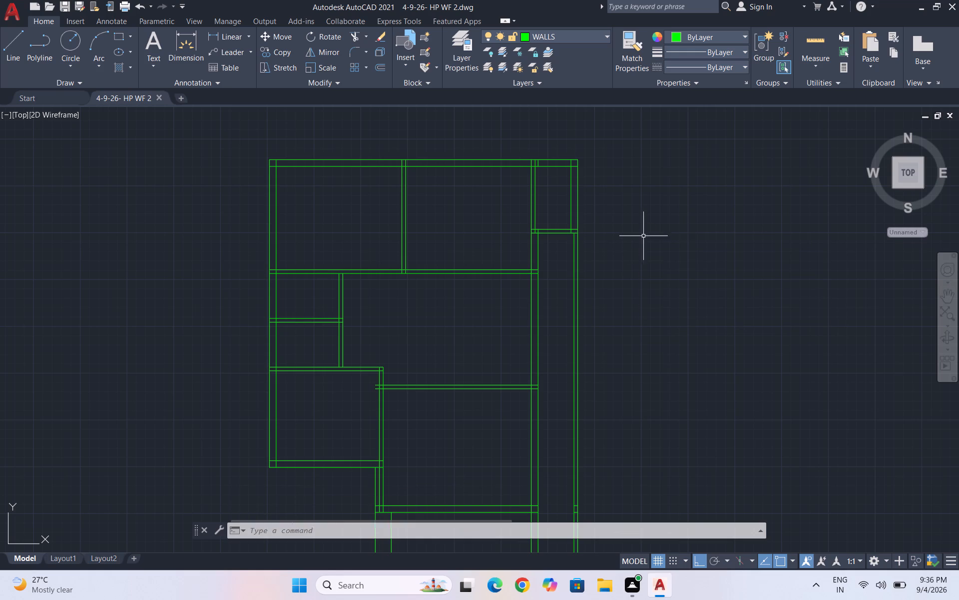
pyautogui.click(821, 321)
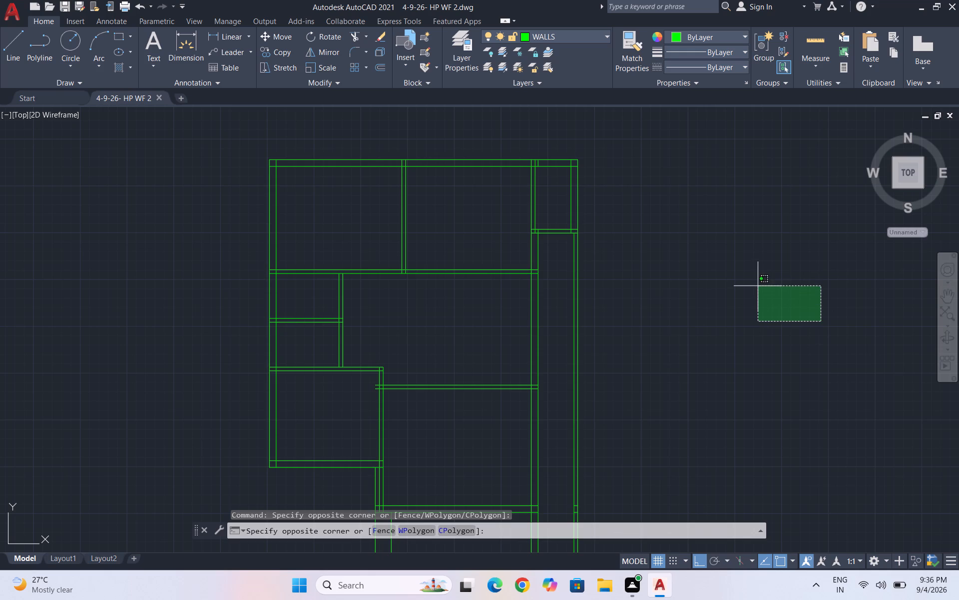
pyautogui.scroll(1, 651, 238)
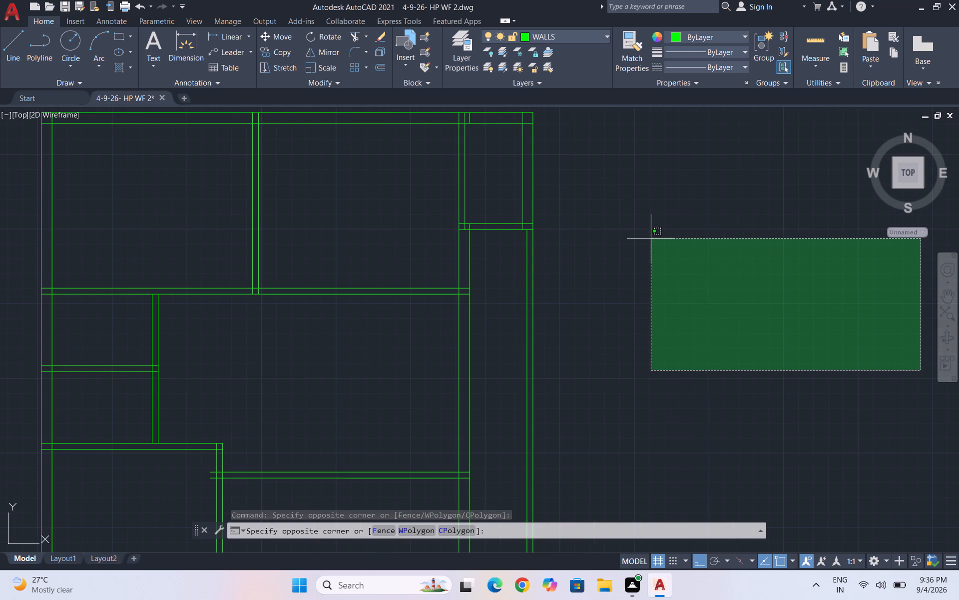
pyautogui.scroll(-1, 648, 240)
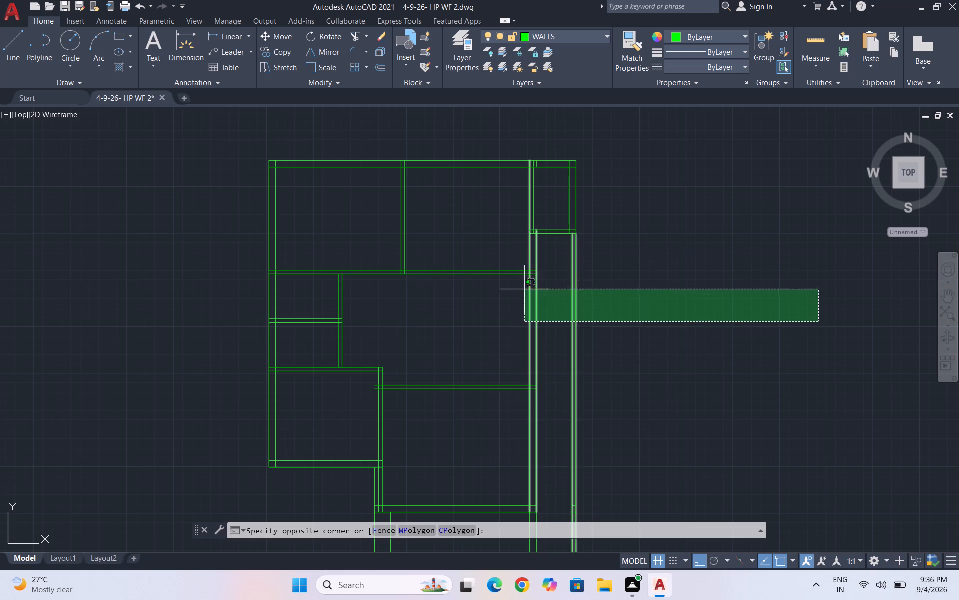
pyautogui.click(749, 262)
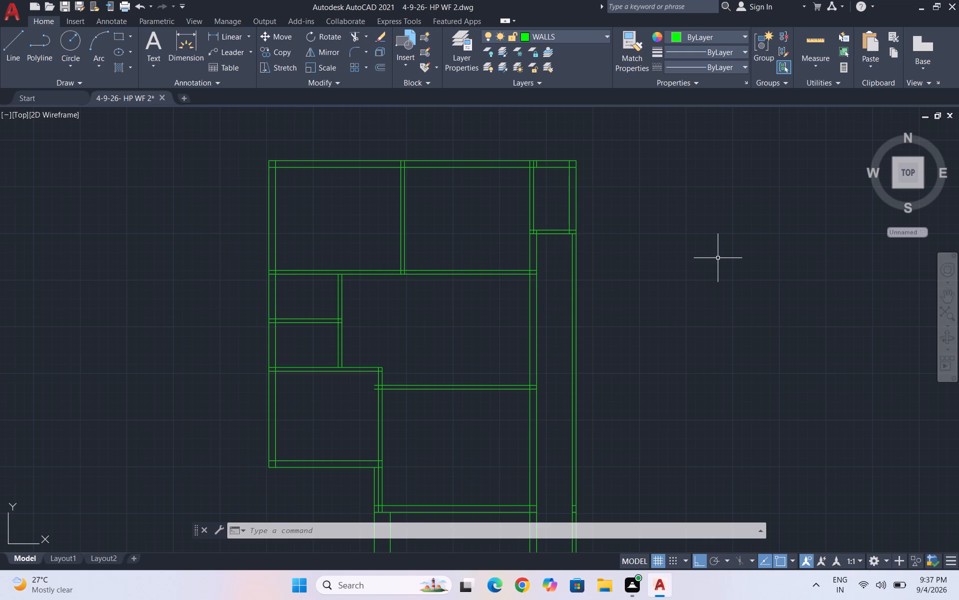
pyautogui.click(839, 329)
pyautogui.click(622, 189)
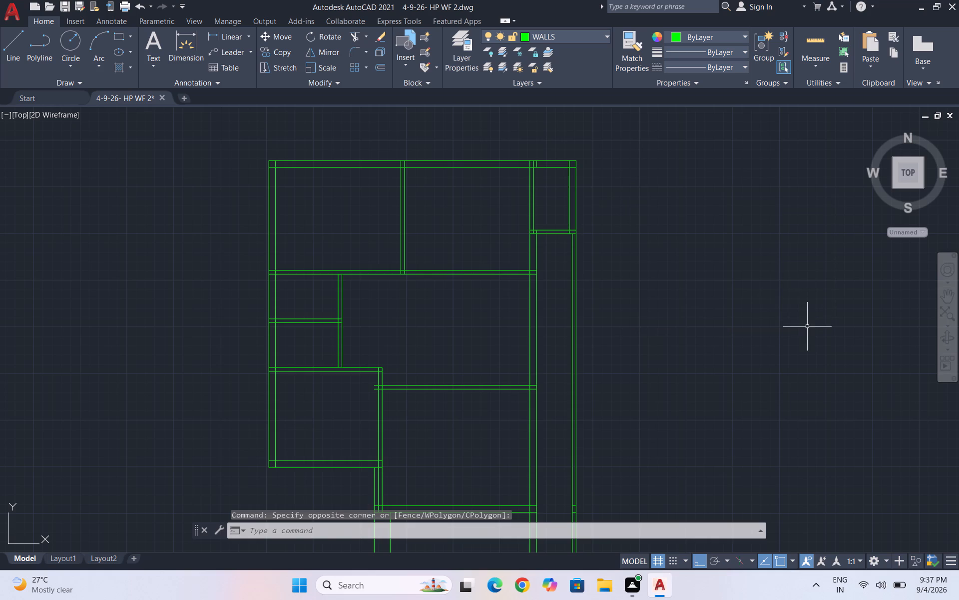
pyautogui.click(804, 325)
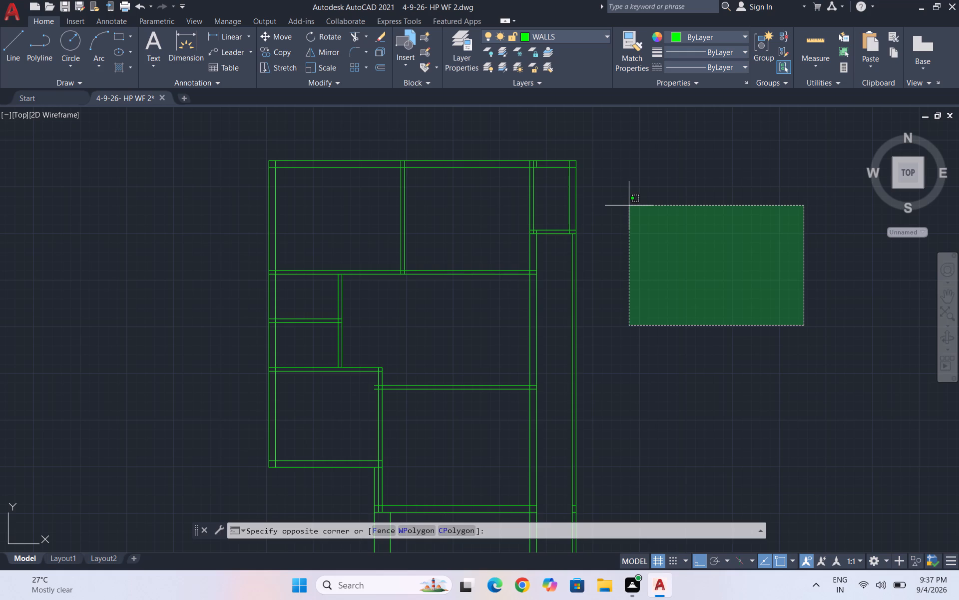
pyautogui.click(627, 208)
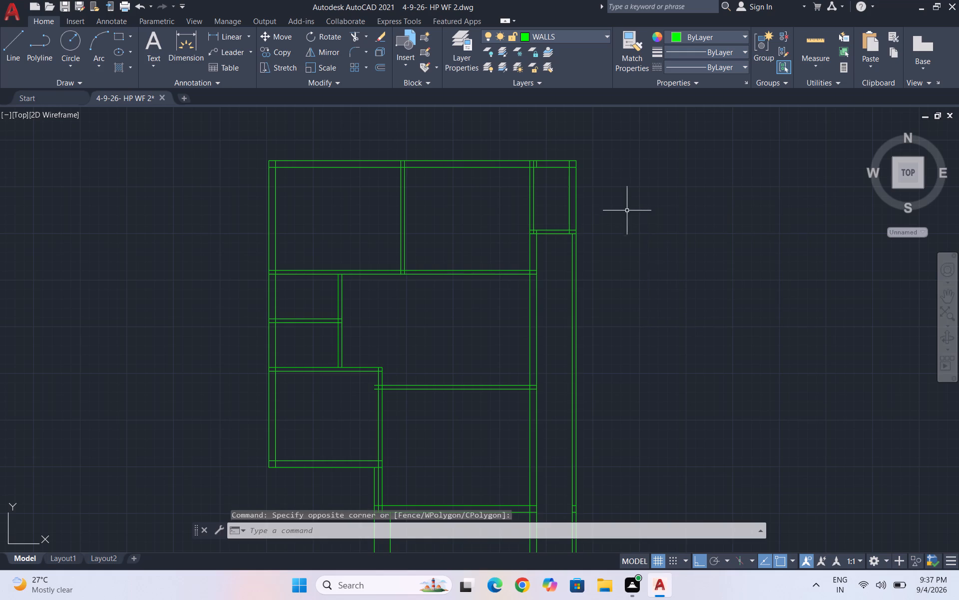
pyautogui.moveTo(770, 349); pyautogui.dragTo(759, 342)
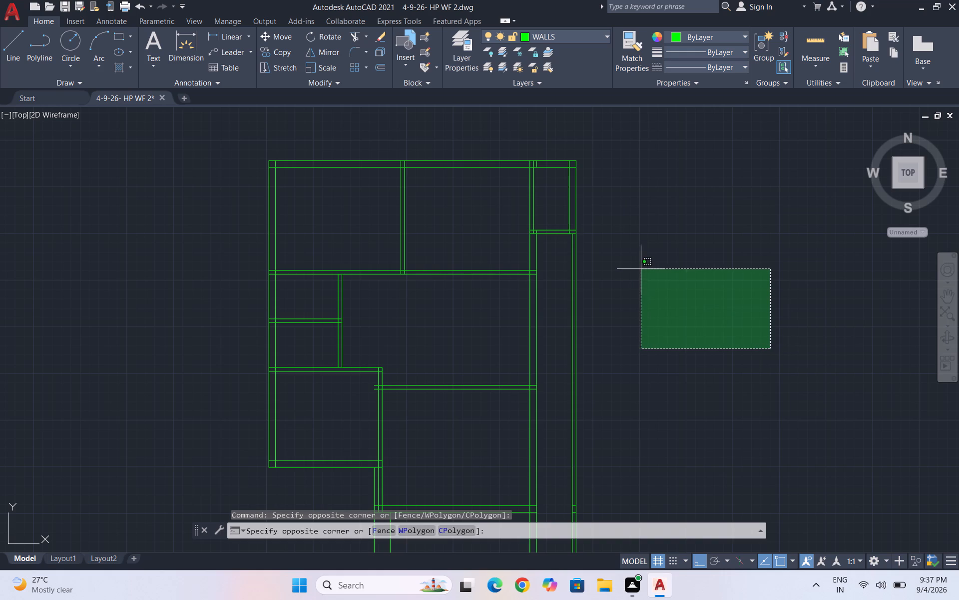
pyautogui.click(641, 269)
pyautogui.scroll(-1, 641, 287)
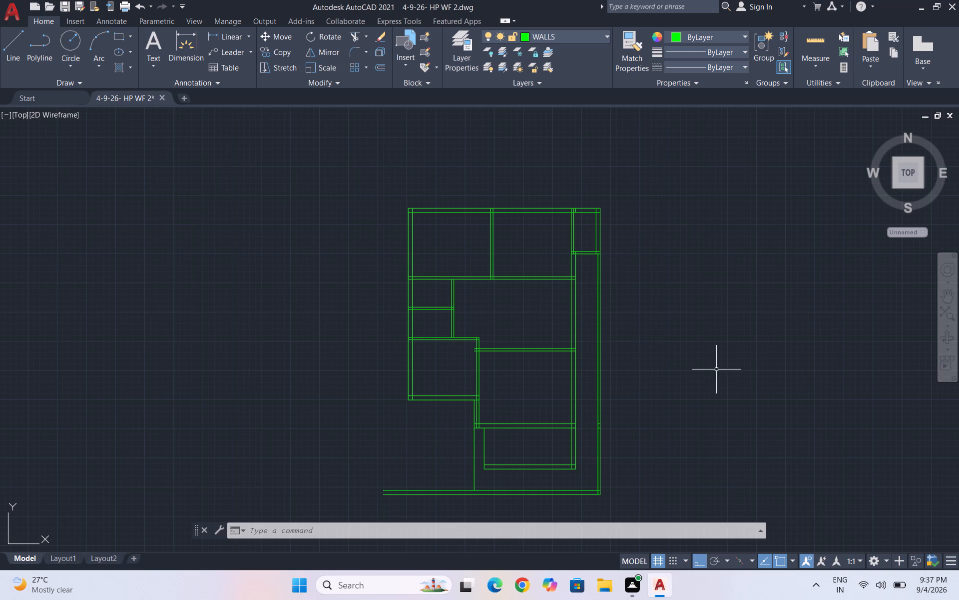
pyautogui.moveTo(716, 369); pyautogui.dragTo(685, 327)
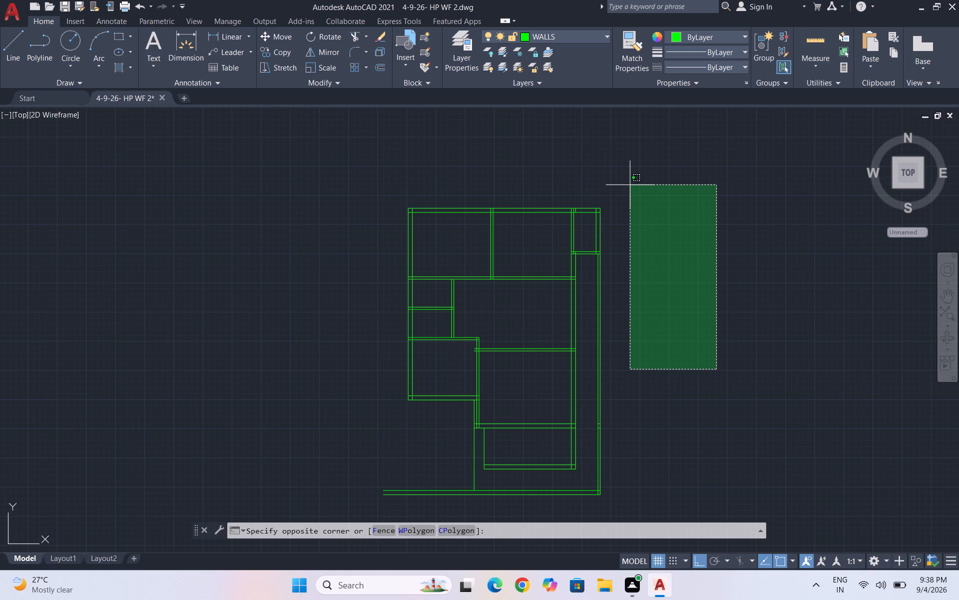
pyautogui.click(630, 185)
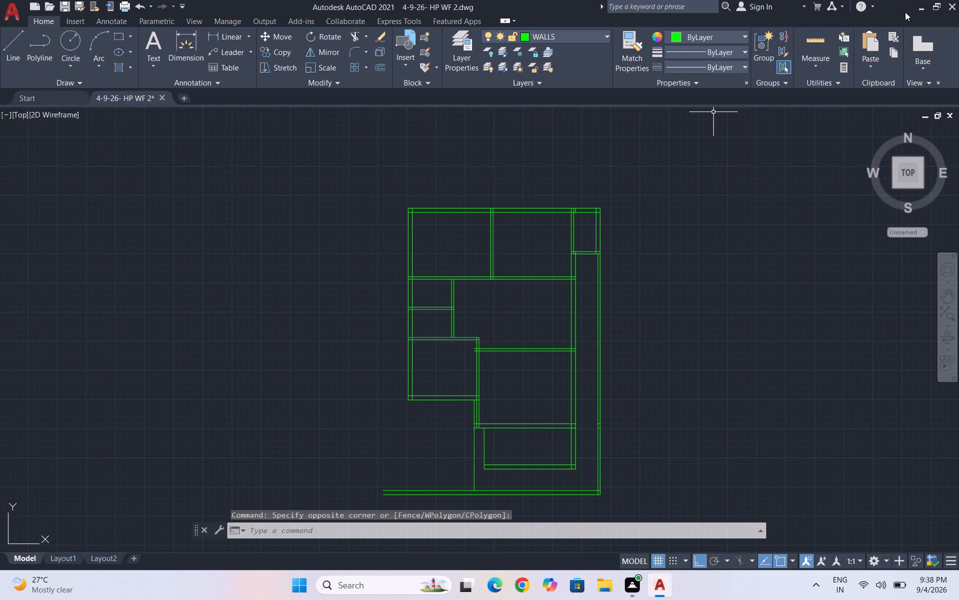
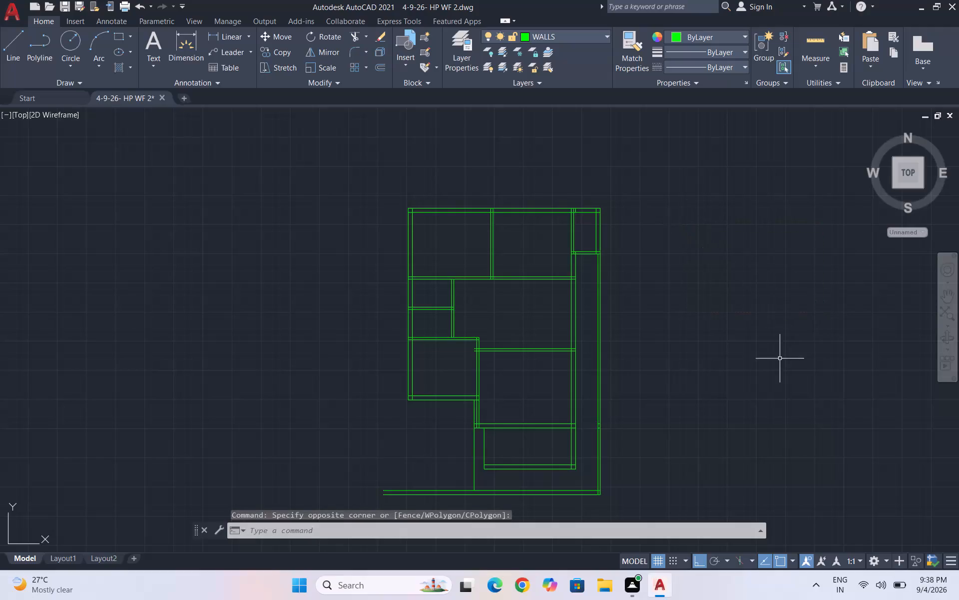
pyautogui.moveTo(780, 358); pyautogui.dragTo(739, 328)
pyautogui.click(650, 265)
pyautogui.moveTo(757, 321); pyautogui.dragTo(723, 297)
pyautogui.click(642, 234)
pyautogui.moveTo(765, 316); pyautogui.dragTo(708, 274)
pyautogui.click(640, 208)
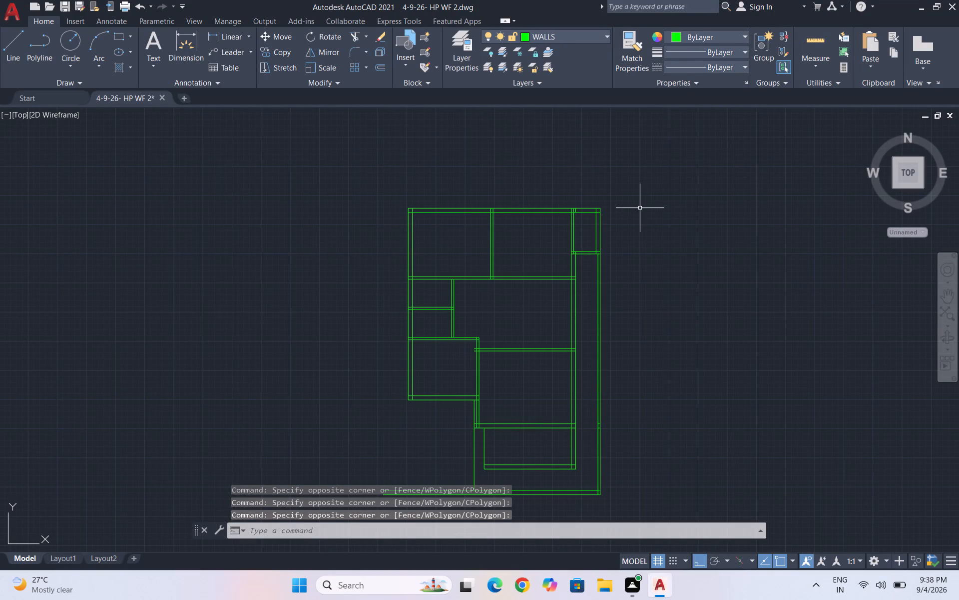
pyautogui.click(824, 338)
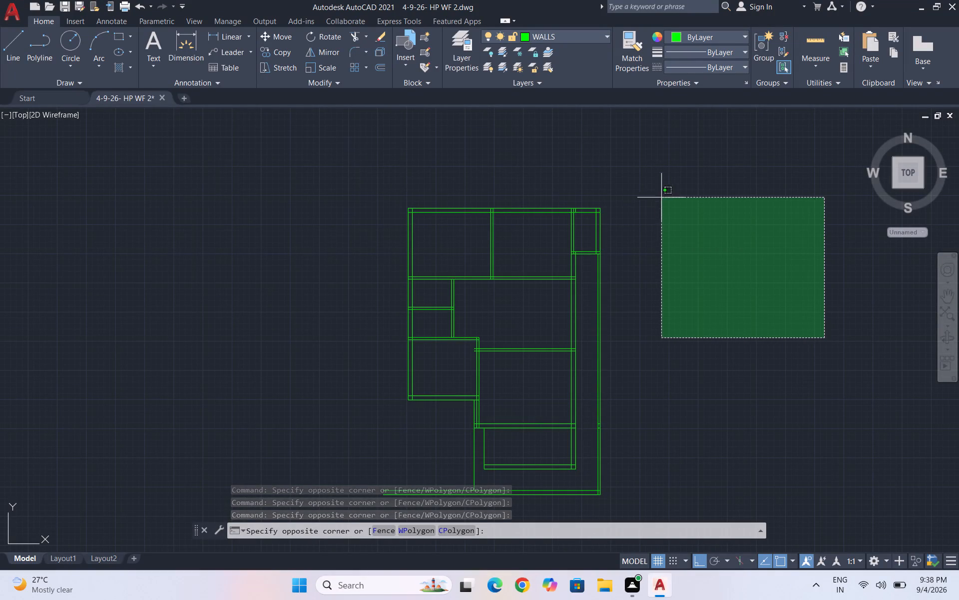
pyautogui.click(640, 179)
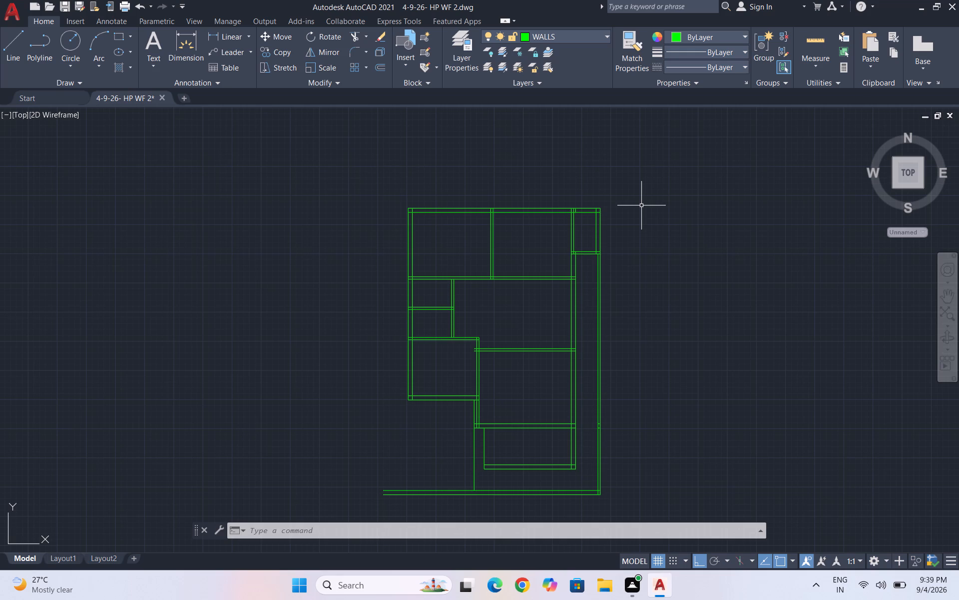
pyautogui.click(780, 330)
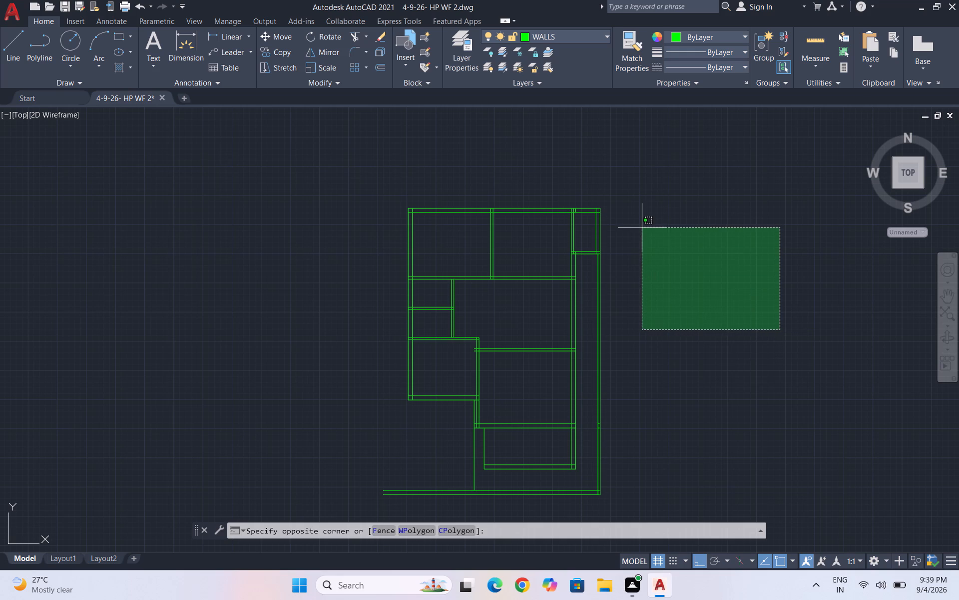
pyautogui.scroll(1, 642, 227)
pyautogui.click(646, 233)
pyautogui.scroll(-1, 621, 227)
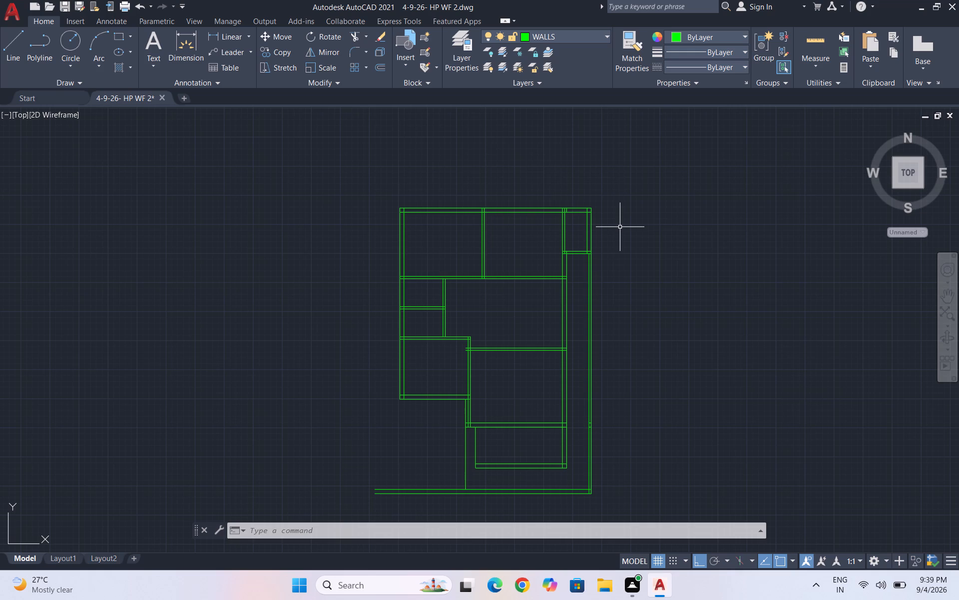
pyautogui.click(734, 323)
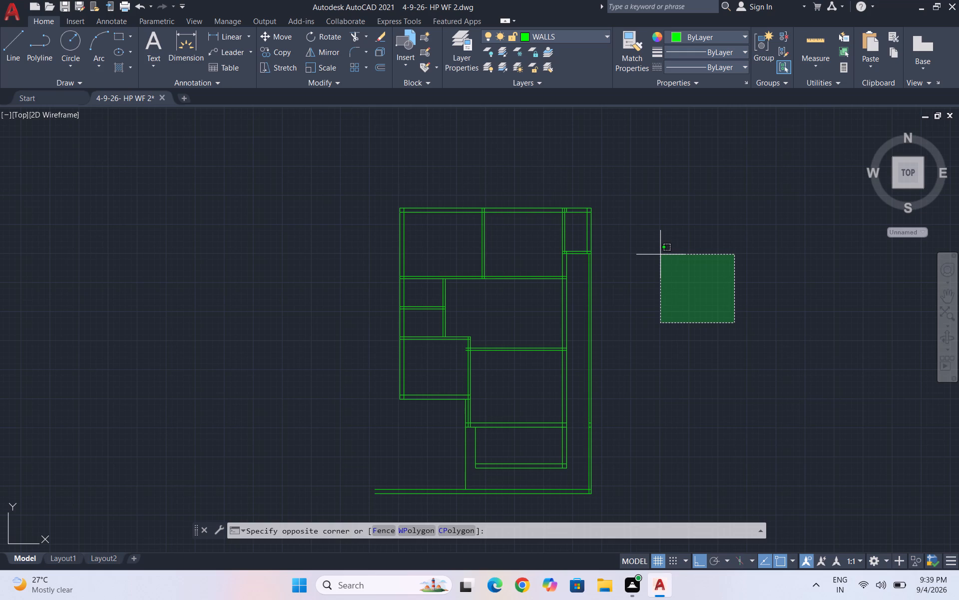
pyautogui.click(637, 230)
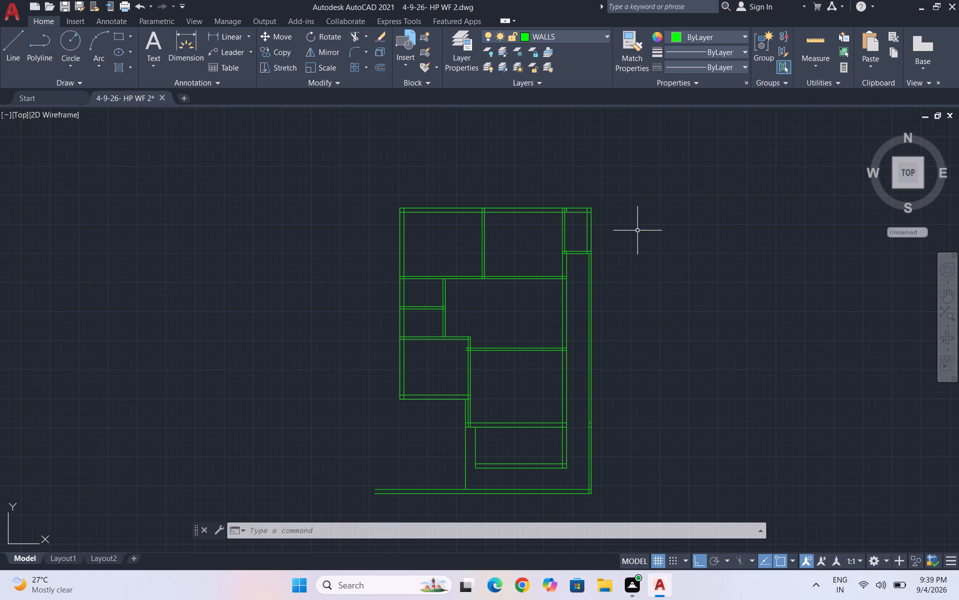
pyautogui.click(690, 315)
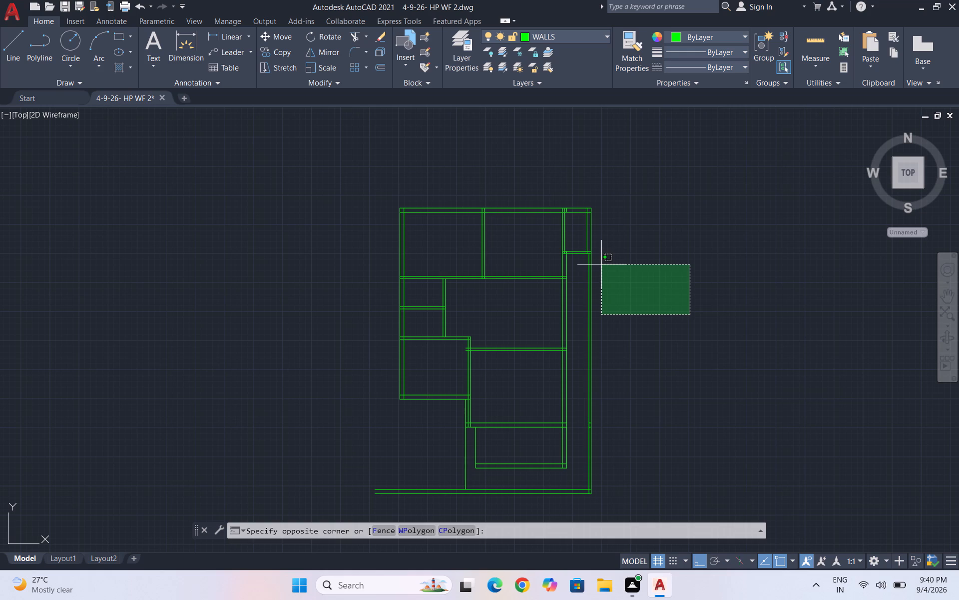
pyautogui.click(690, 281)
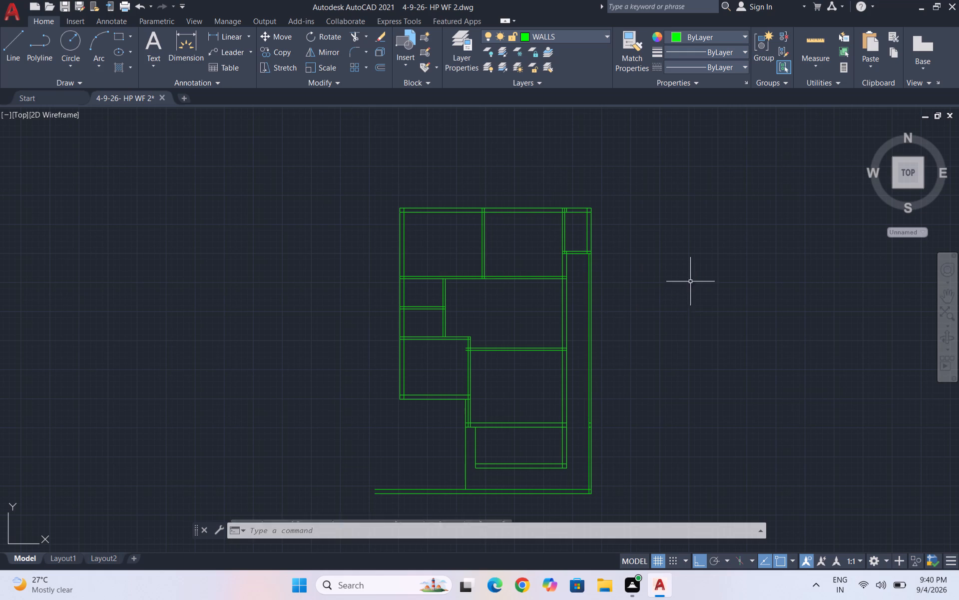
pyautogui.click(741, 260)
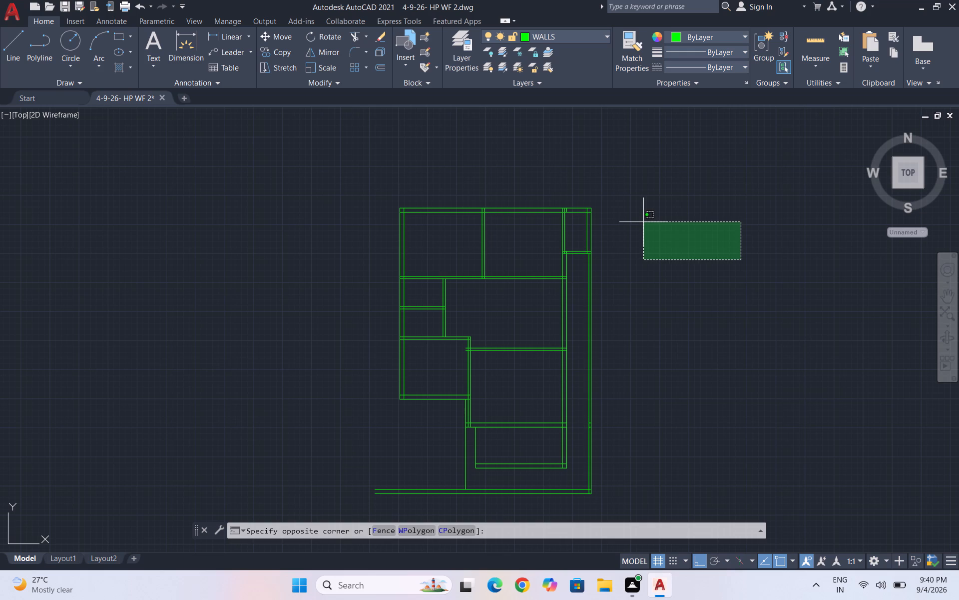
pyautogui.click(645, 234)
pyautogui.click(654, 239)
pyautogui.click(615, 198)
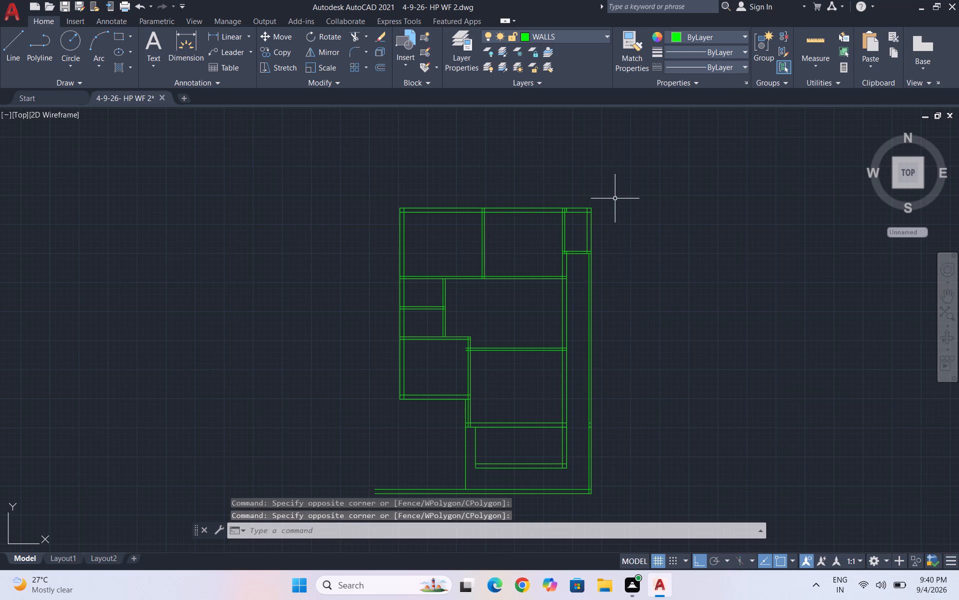
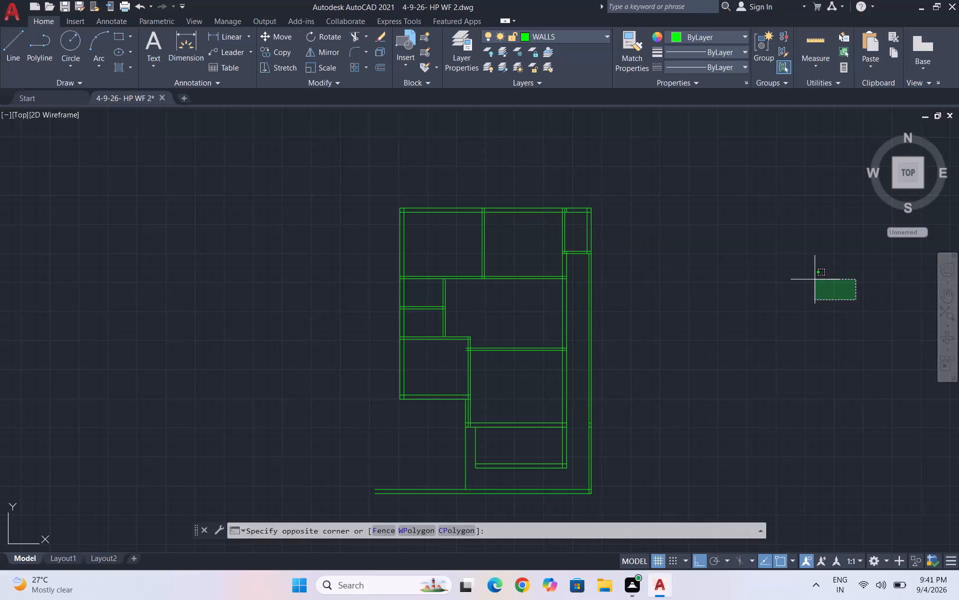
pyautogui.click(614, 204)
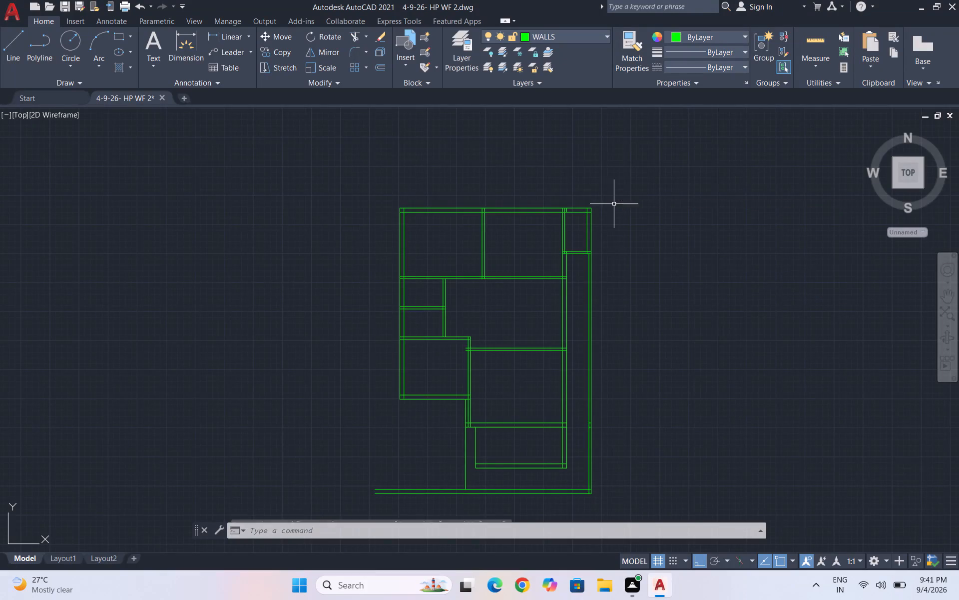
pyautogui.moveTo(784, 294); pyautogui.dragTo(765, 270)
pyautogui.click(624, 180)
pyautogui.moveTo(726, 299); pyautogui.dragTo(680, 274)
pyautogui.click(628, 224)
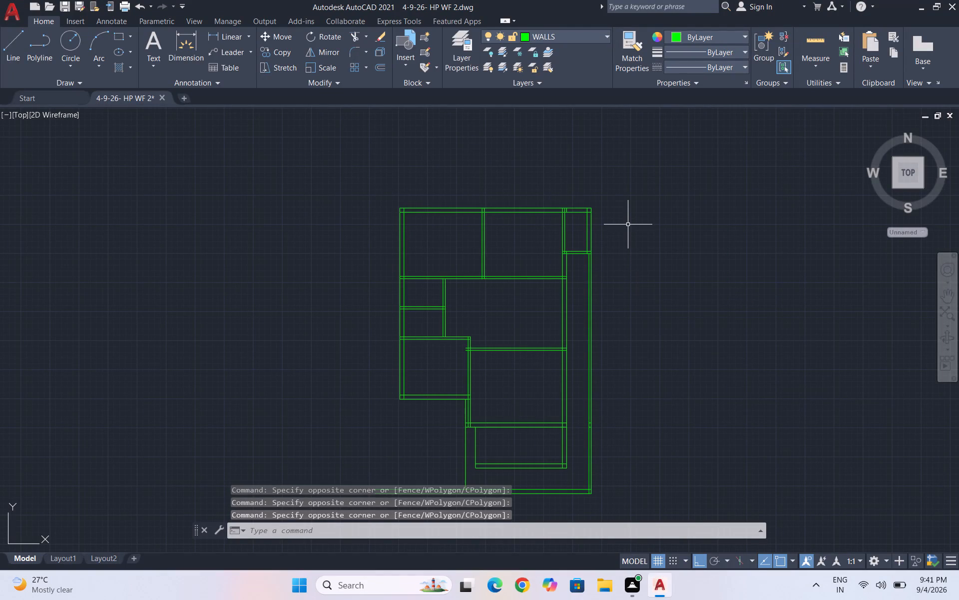
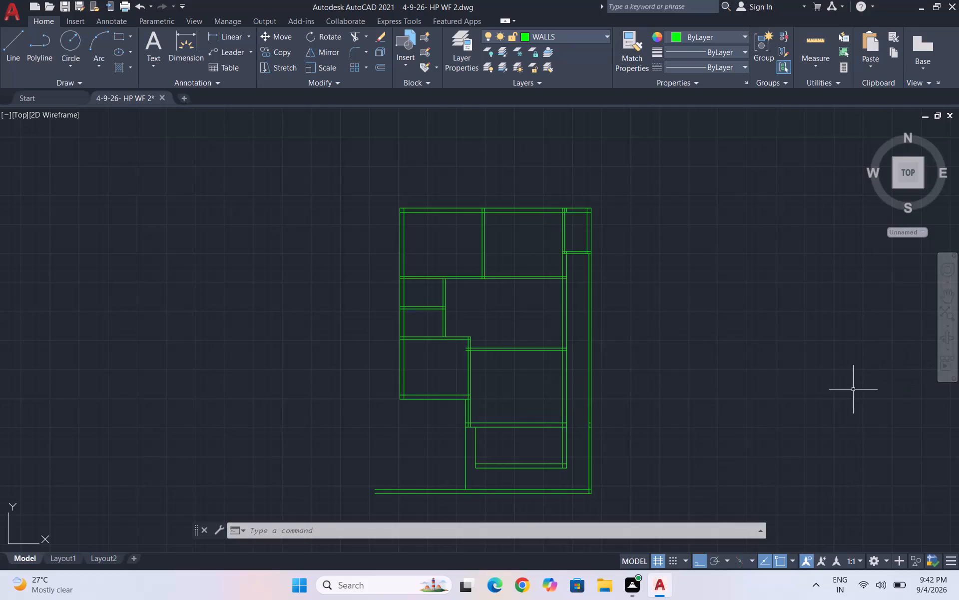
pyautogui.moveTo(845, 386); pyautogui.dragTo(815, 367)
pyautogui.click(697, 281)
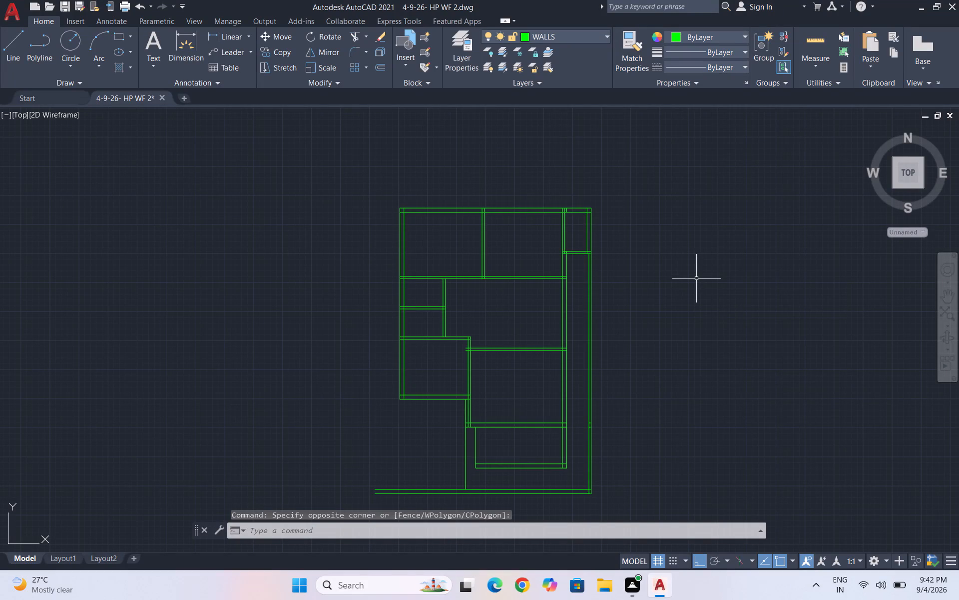
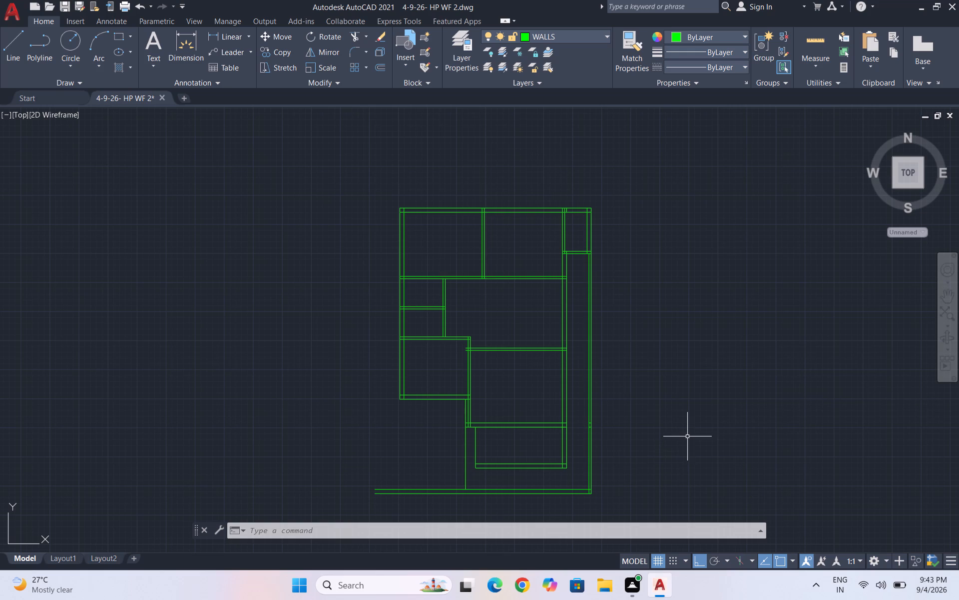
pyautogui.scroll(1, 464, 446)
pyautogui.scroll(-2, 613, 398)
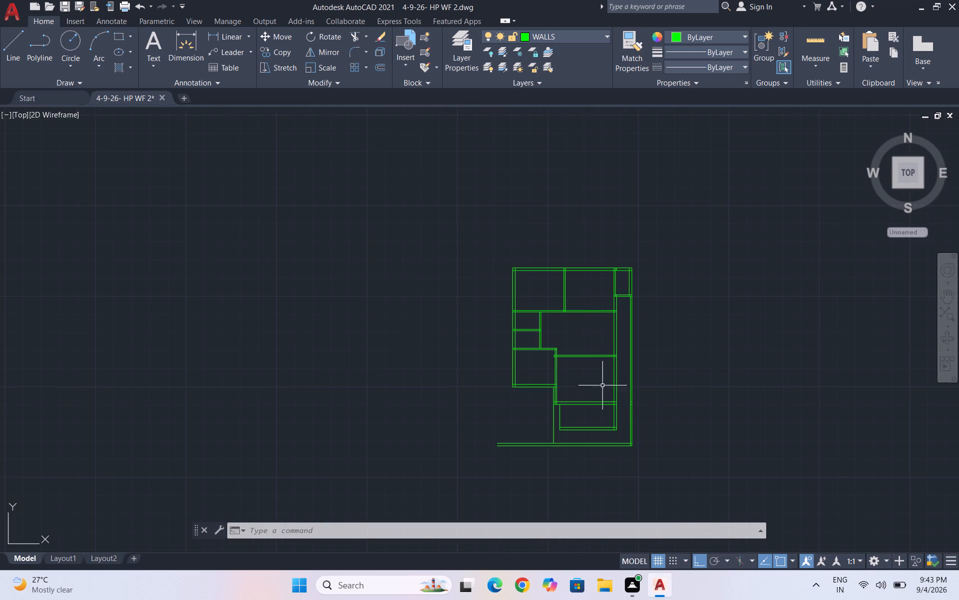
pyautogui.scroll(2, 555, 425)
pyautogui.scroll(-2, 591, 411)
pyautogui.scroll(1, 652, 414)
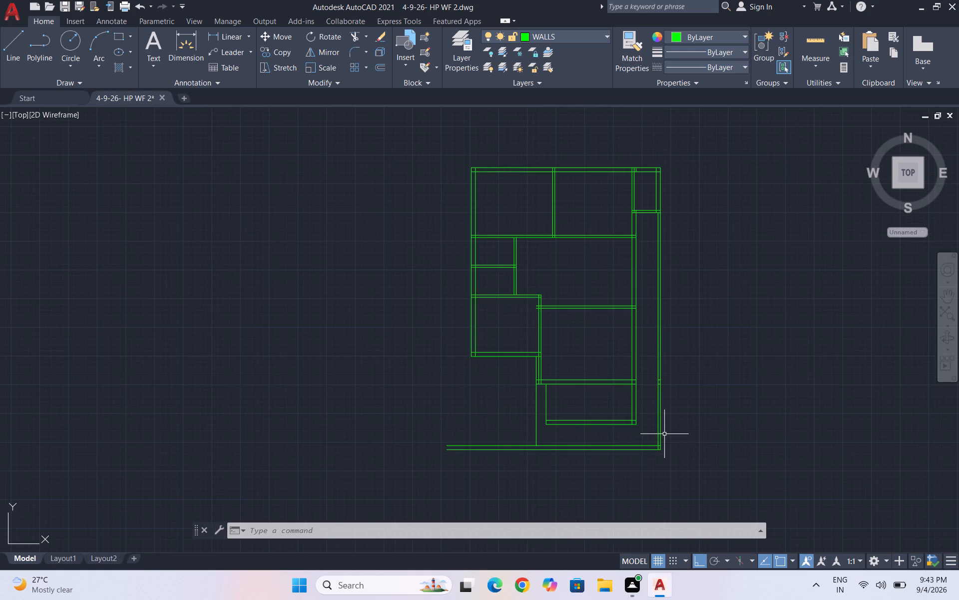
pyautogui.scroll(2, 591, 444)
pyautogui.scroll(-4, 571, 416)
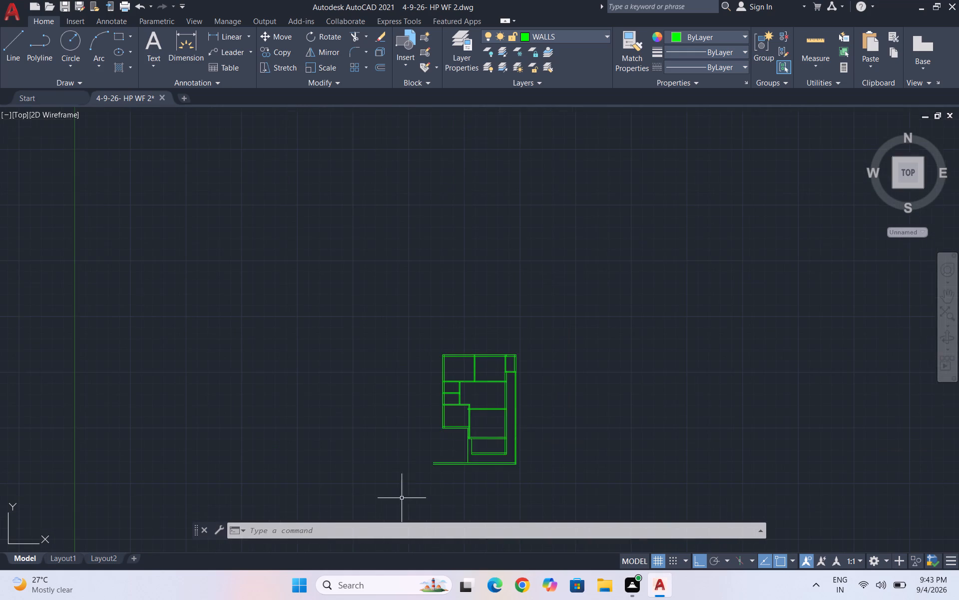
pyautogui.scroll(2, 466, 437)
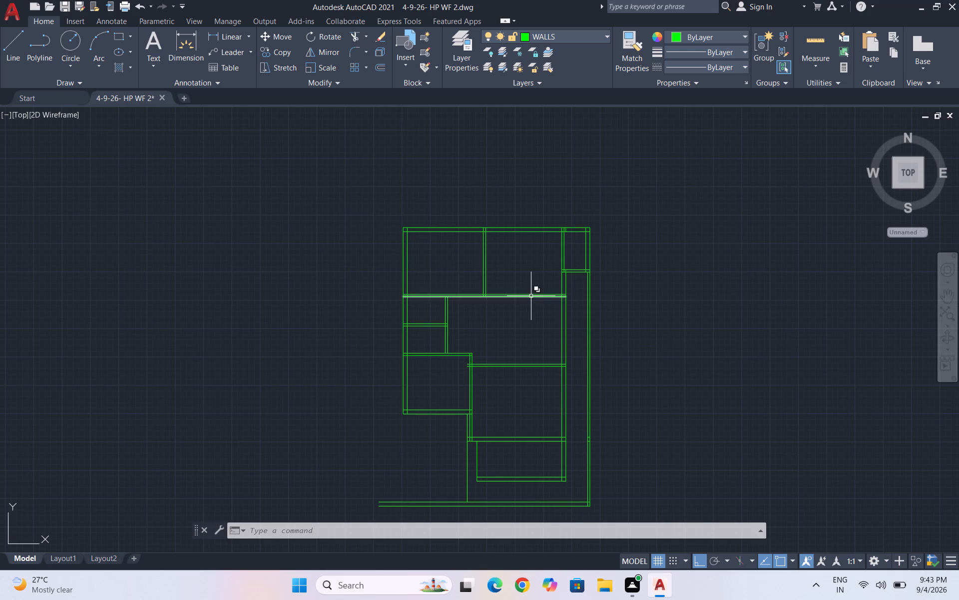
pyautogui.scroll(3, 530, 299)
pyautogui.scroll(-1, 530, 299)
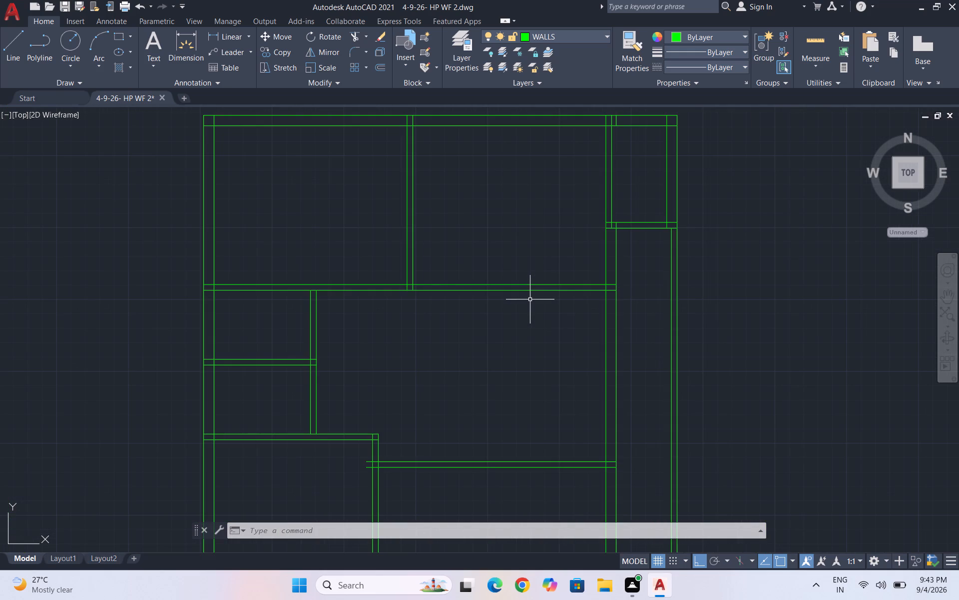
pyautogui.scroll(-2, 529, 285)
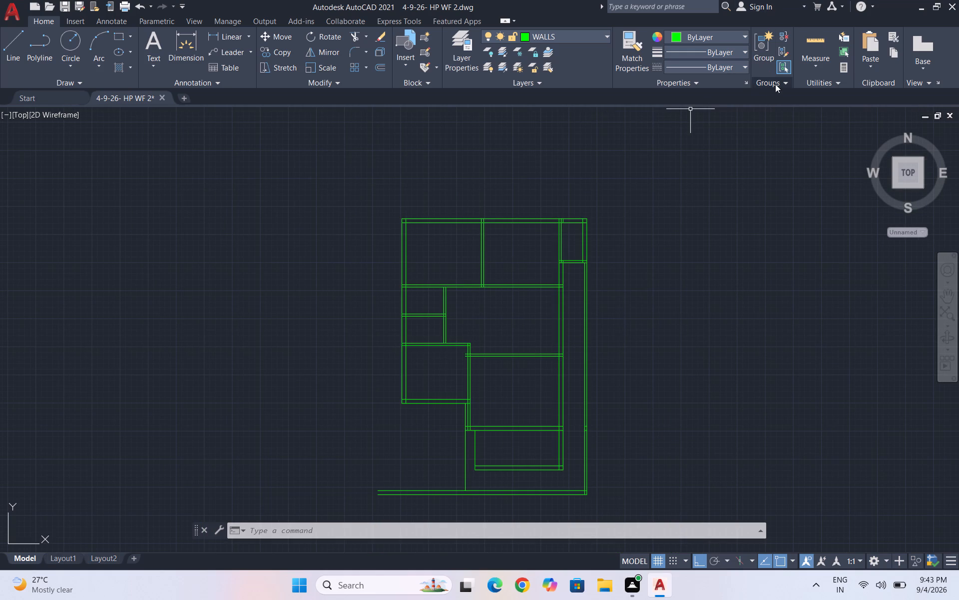
# Check the plan's dimensions with Quick Measure, covering the hall, the long side passage, the boundary walls and the two rooms along the rear wall.
pyautogui.click(811, 71)
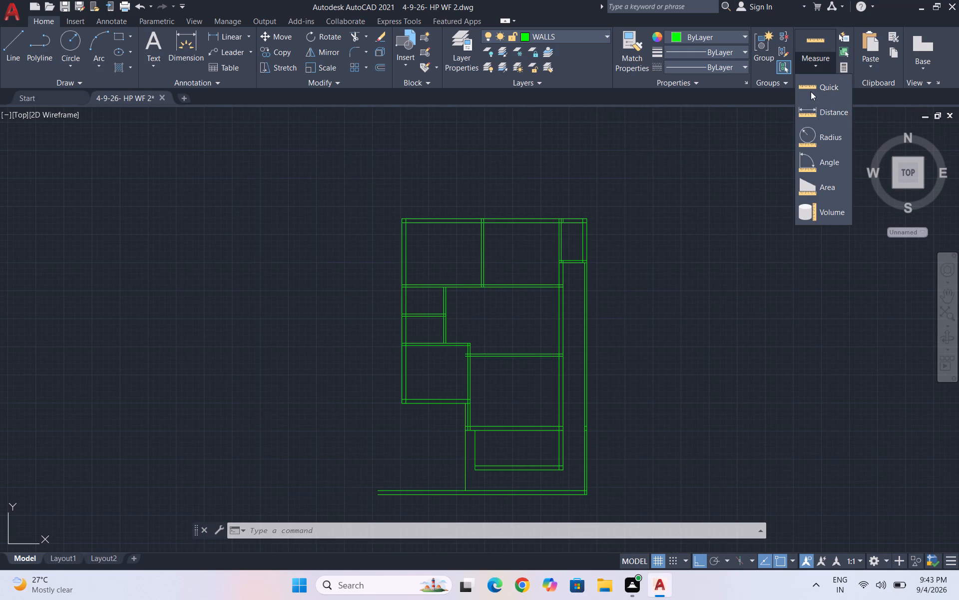
pyautogui.click(811, 91)
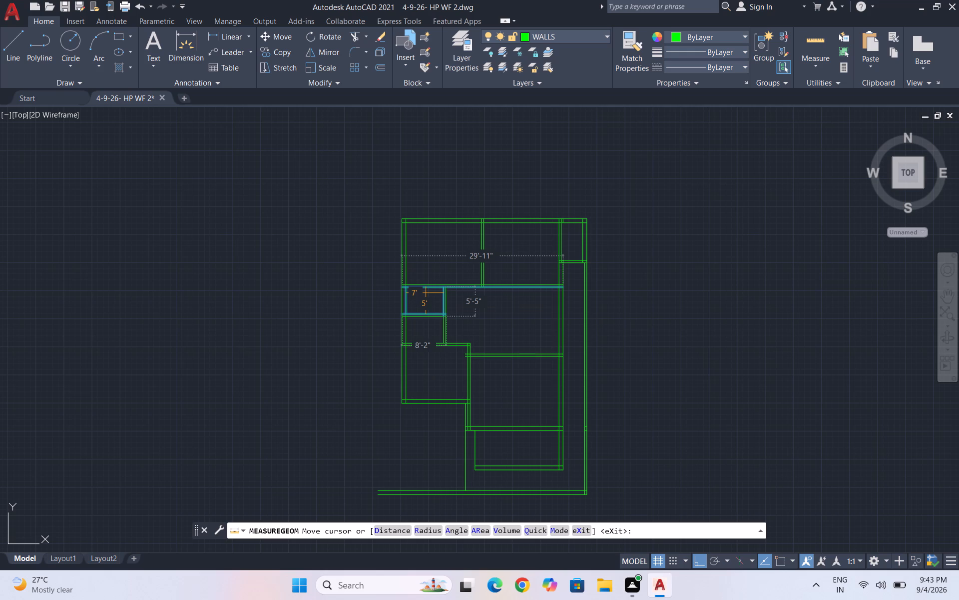
pyautogui.scroll(-1, 454, 288)
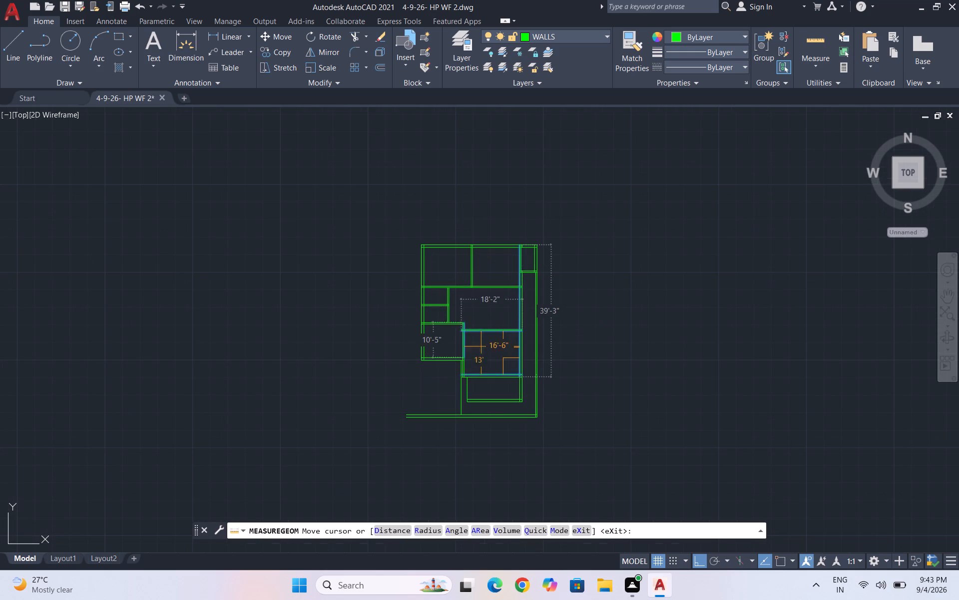
pyautogui.scroll(1, 489, 358)
pyautogui.scroll(2, 508, 400)
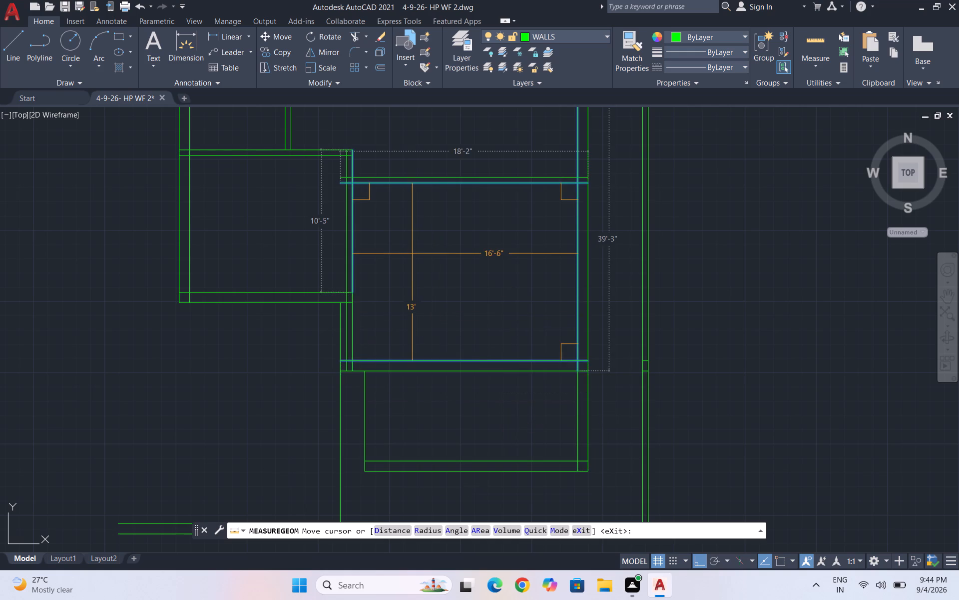
pyautogui.scroll(-2, 366, 285)
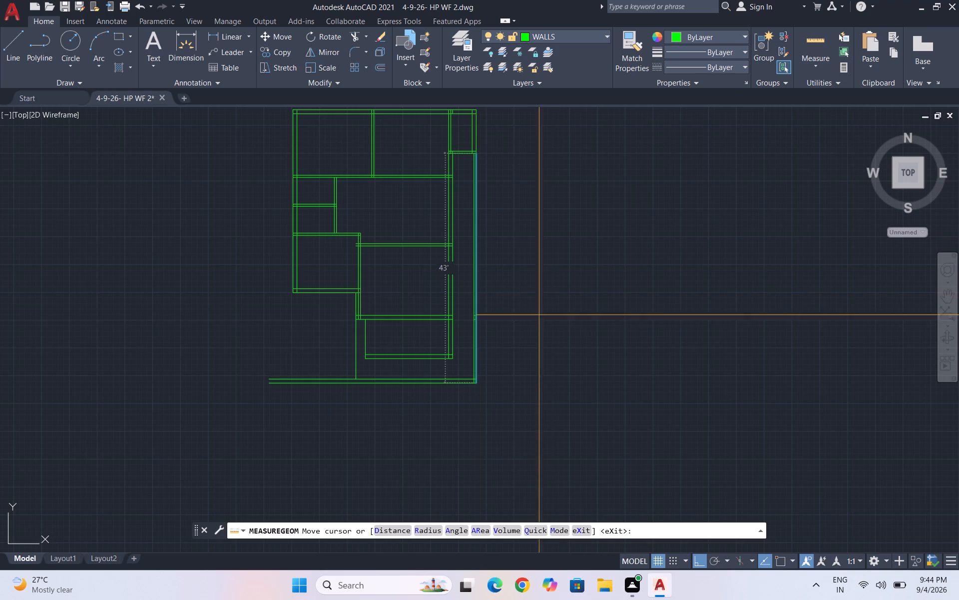
pyautogui.scroll(2, 433, 283)
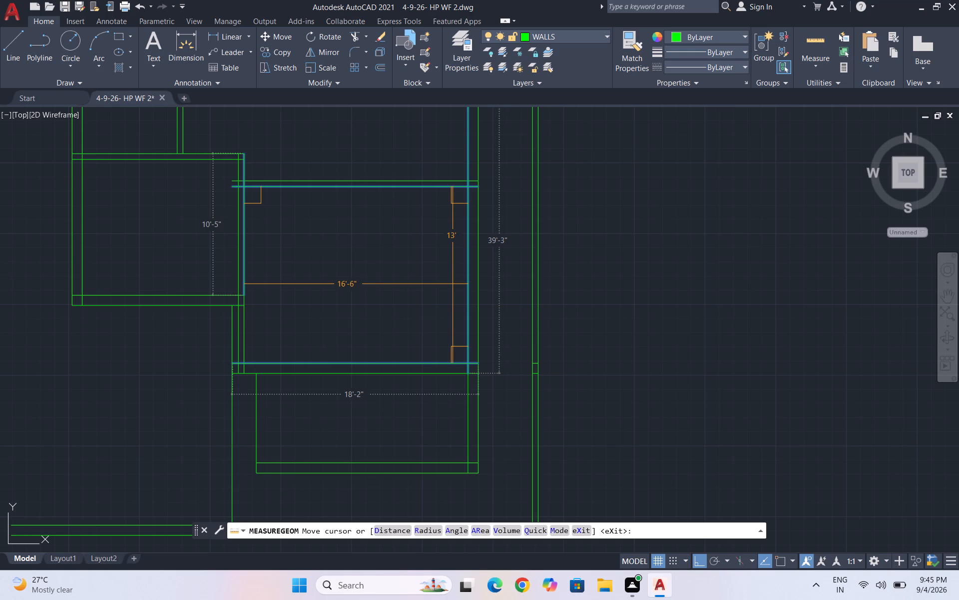
pyautogui.scroll(-2, 382, 354)
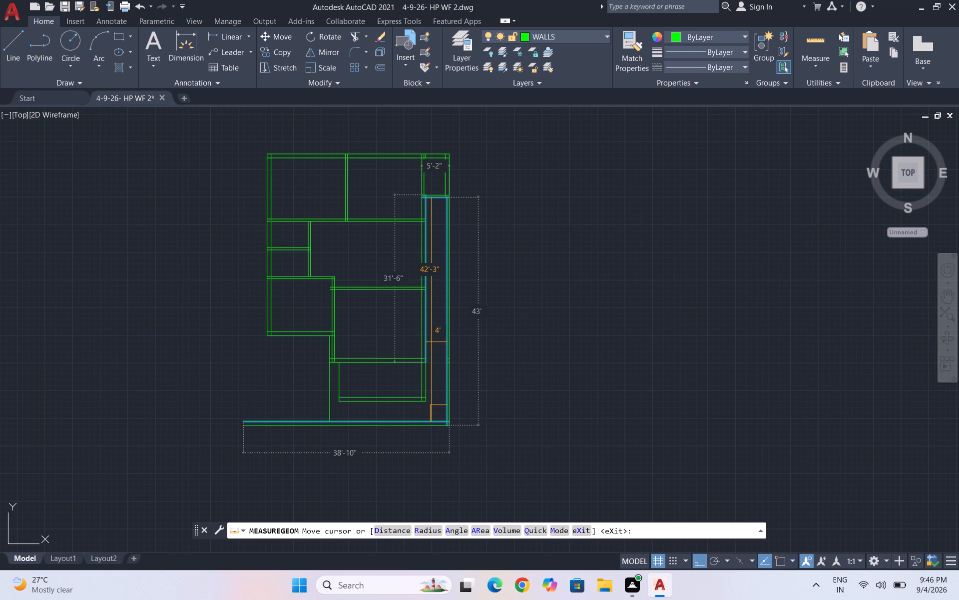
pyautogui.scroll(2, 431, 341)
pyautogui.scroll(-3, 431, 337)
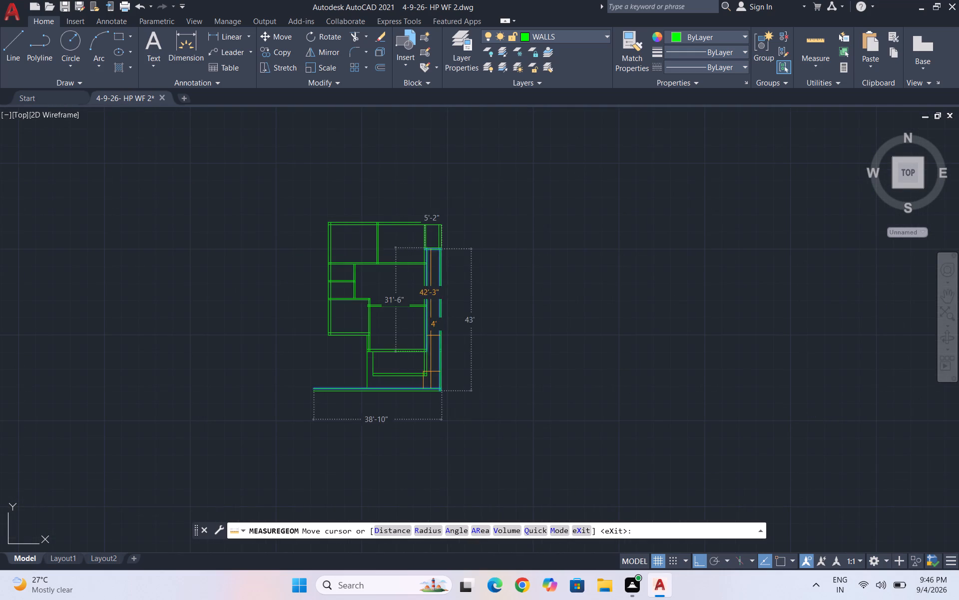
pyautogui.scroll(2, 431, 335)
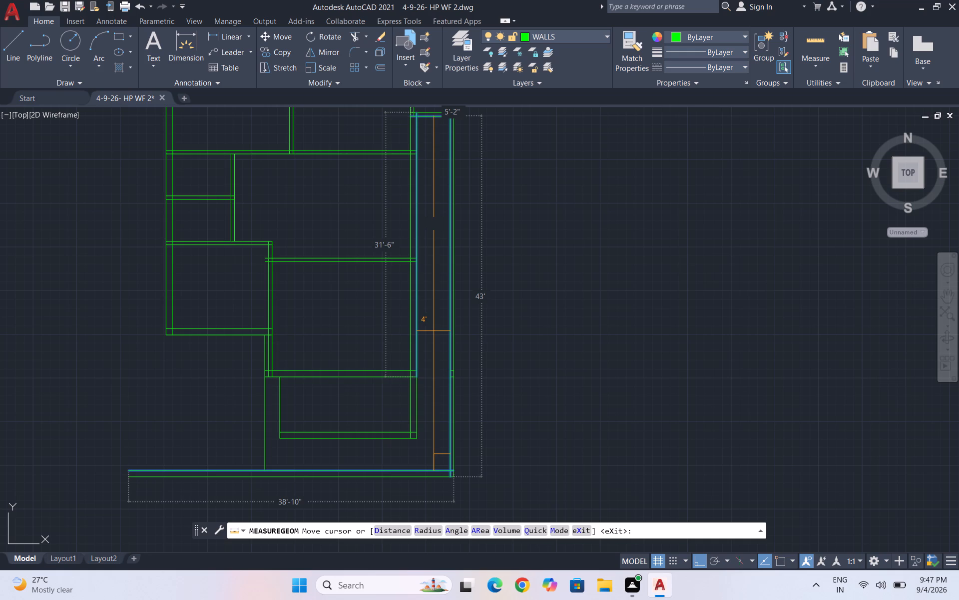
pyautogui.scroll(-2, 318, 258)
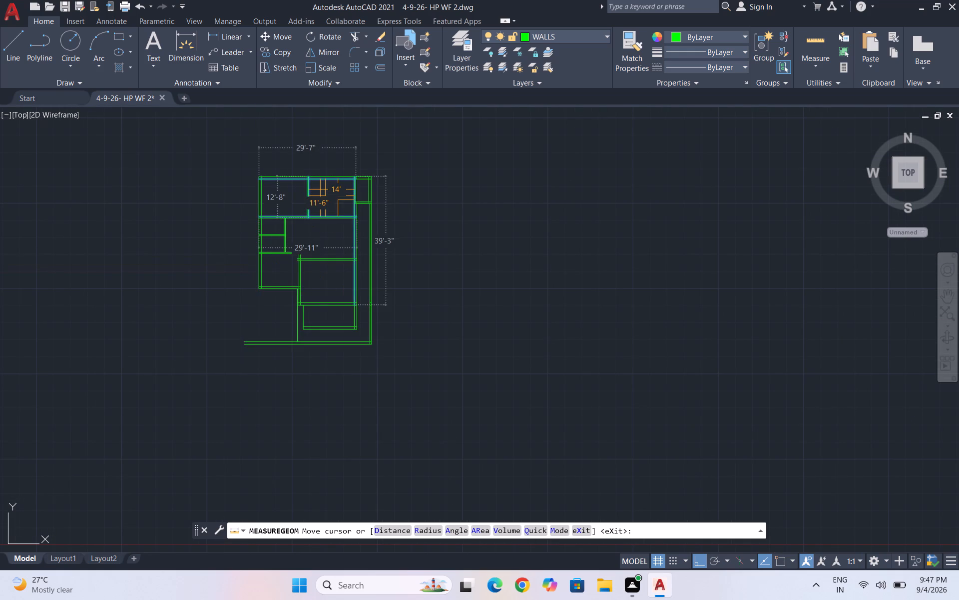
pyautogui.scroll(1, 320, 189)
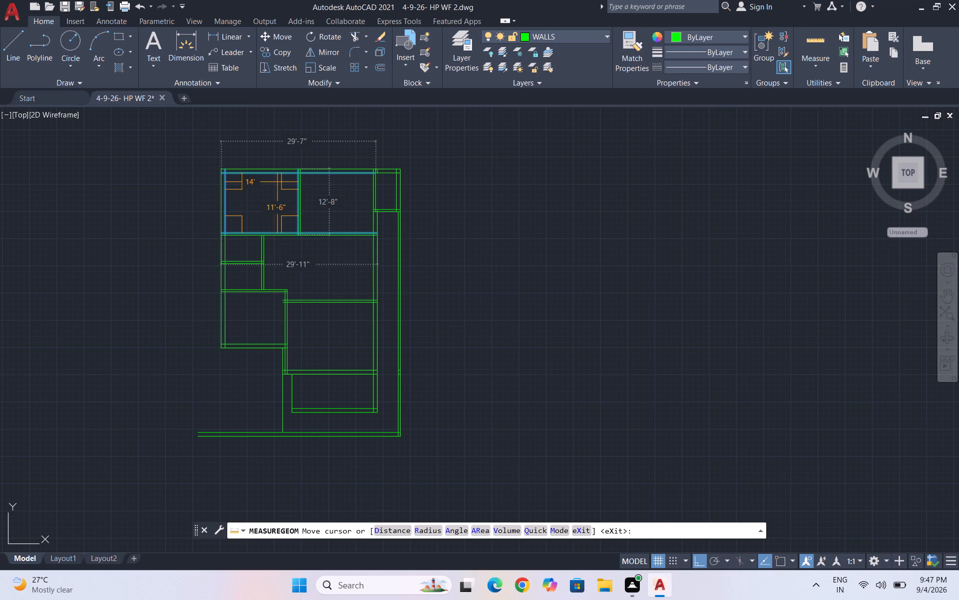
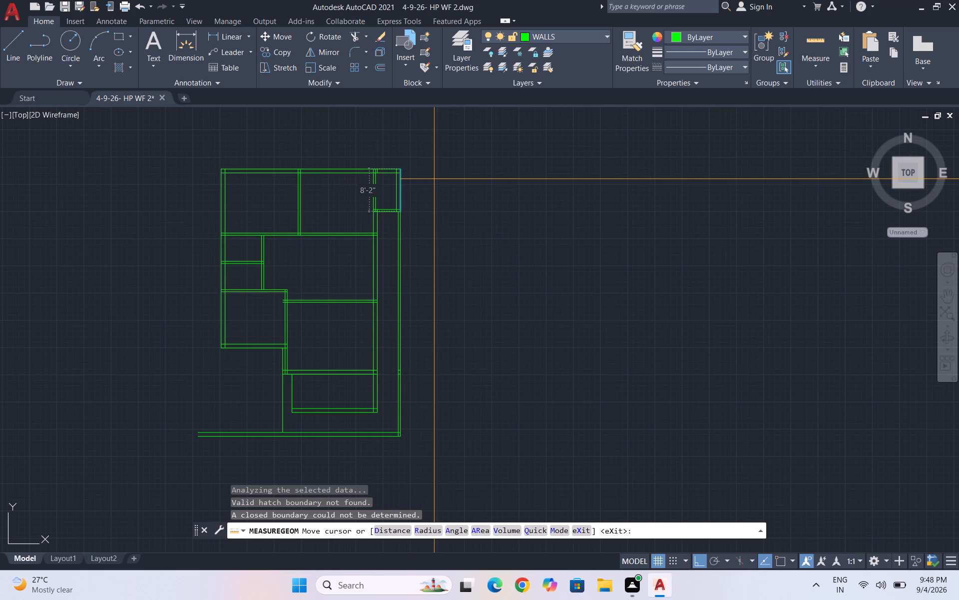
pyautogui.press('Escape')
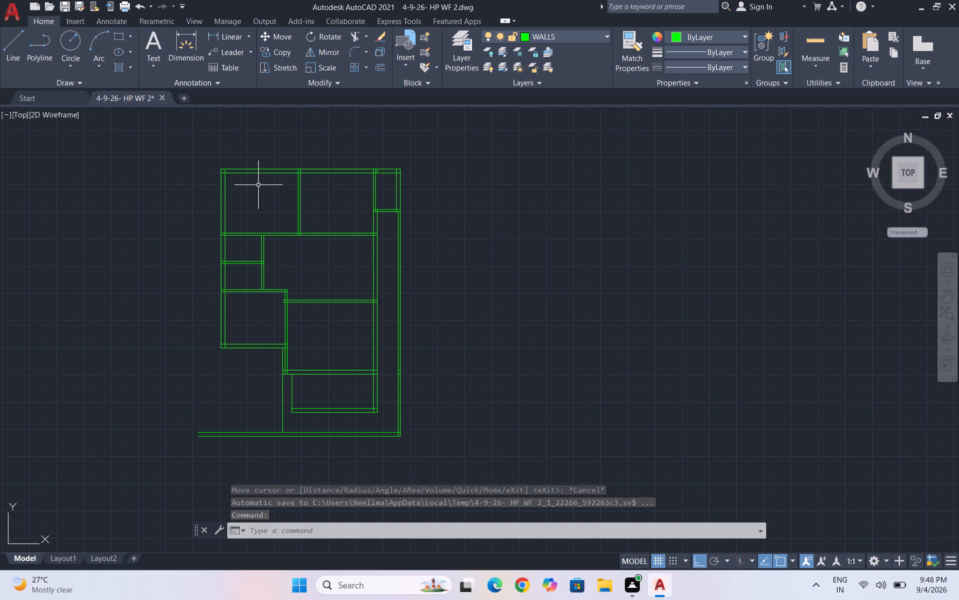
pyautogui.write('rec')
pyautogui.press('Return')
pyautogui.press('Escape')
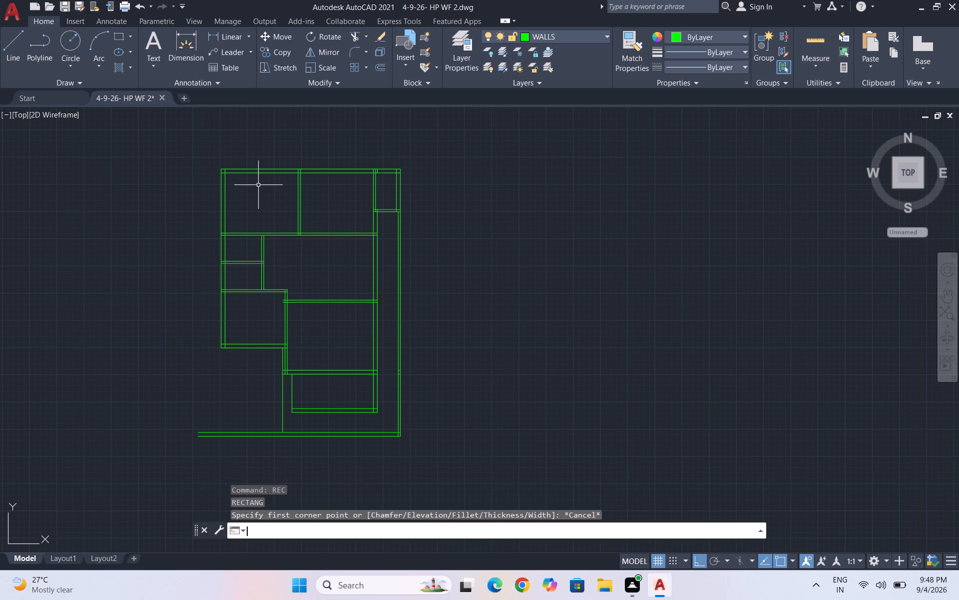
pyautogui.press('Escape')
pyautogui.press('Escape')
# Make the FURITURE layer current.
pyautogui.click(587, 31)
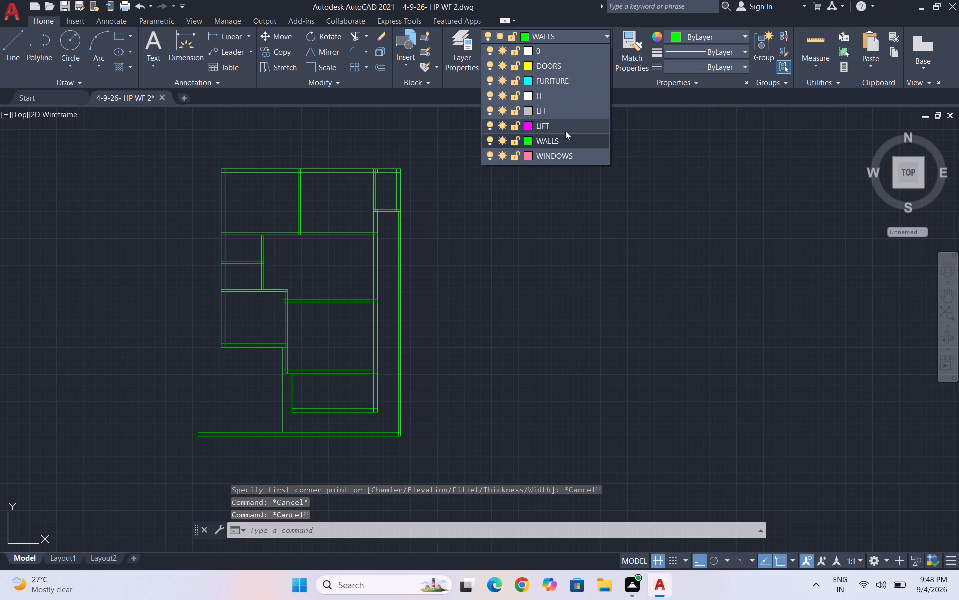
pyautogui.click(565, 81)
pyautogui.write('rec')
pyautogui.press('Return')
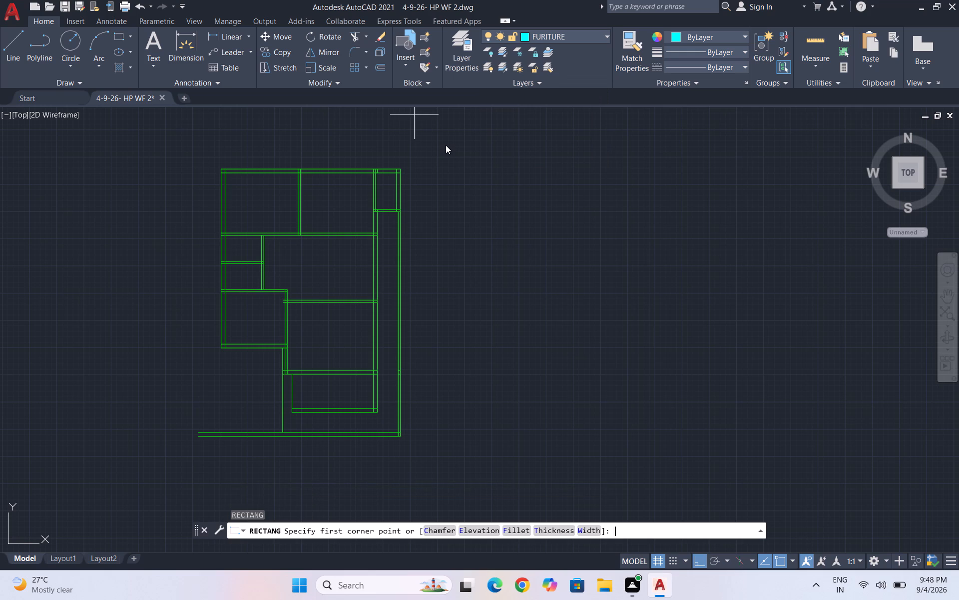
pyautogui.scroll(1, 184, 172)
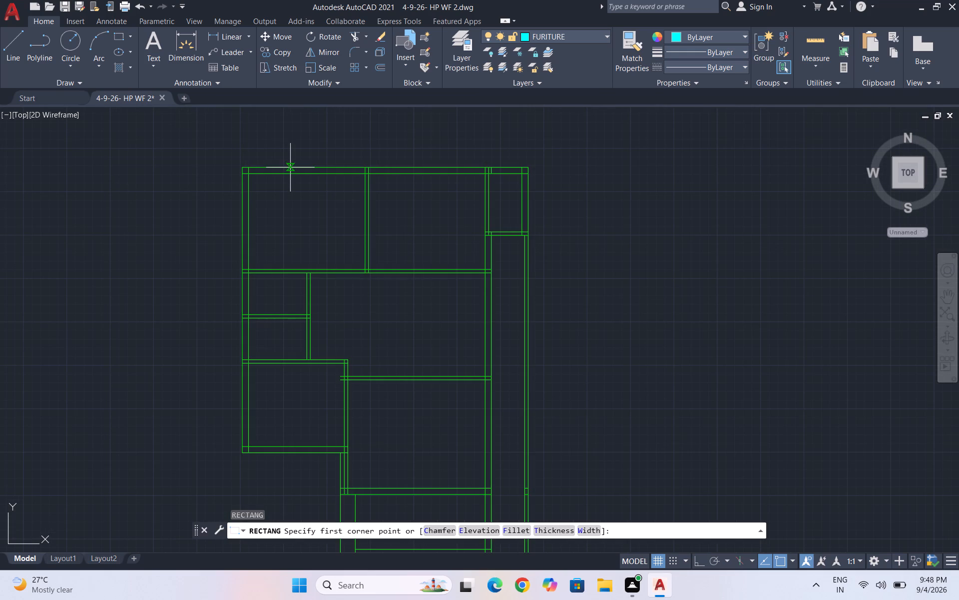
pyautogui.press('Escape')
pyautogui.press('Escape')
# Insert the Bed - Queen block from DesignCenter's Home - Space Planner.dwg into the empty area beside the plan.
pyautogui.write('dc')
pyautogui.press('Return')
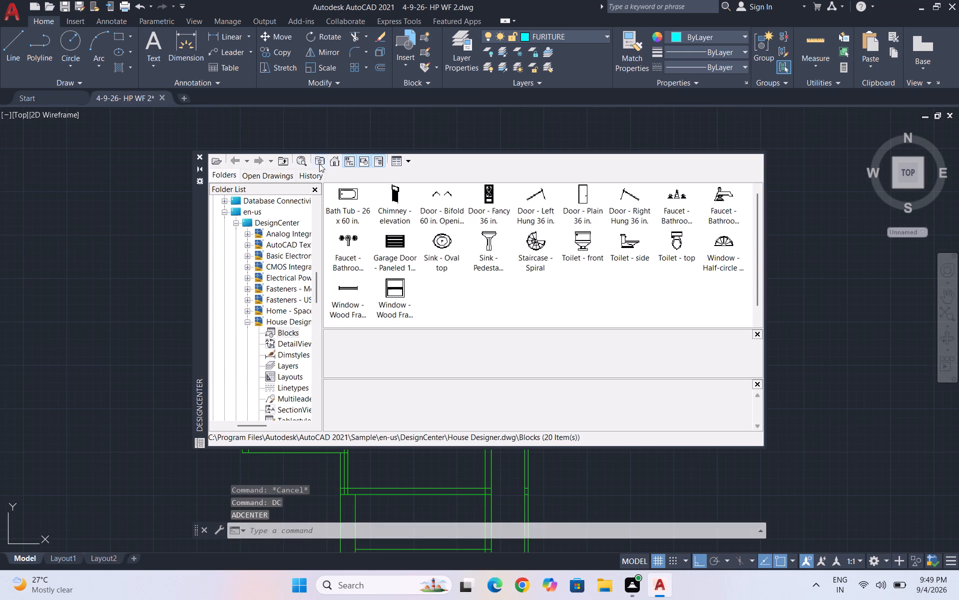
pyautogui.click(331, 162)
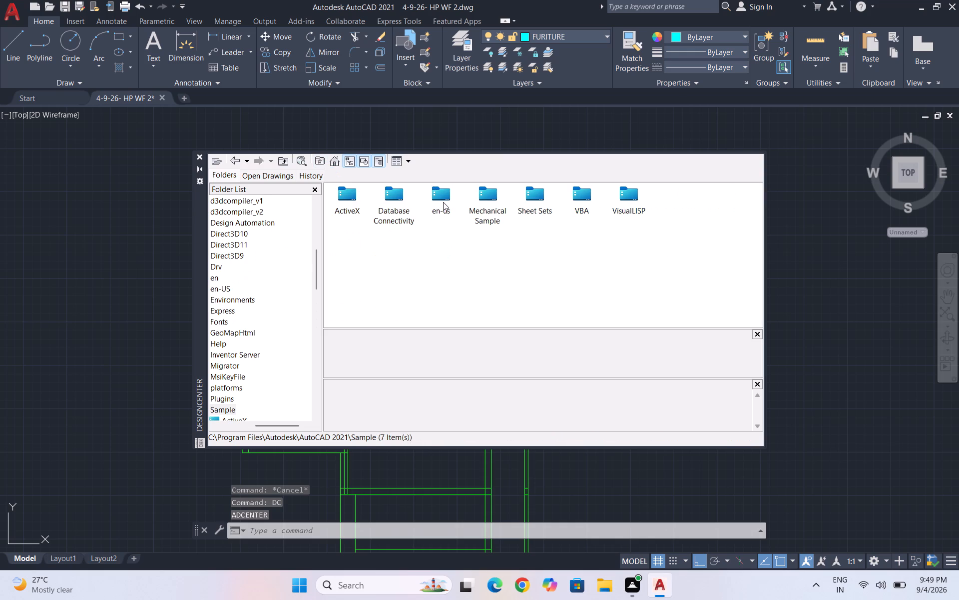
pyautogui.doubleClick(443, 202)
pyautogui.doubleClick(357, 193)
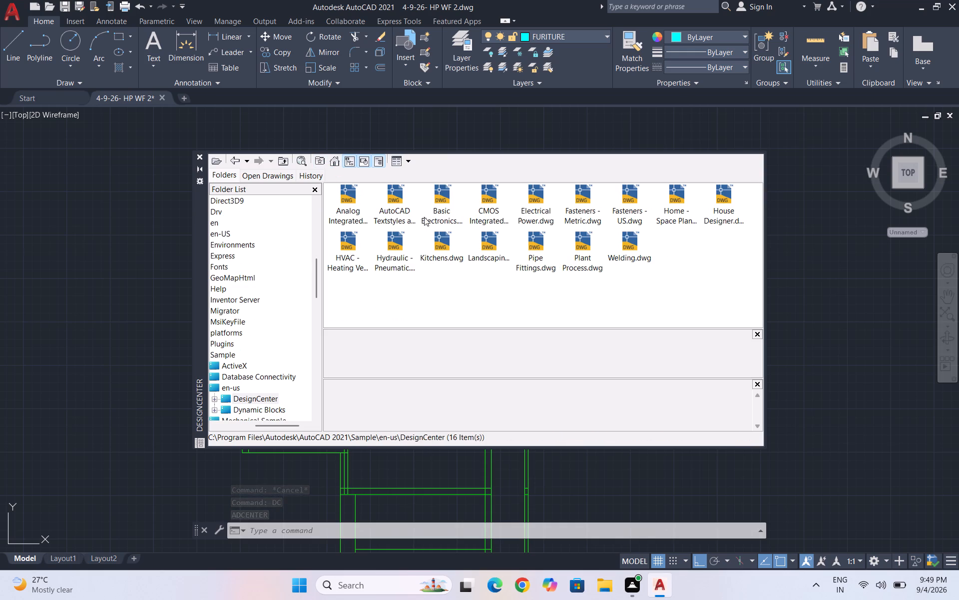
pyautogui.doubleClick(683, 197)
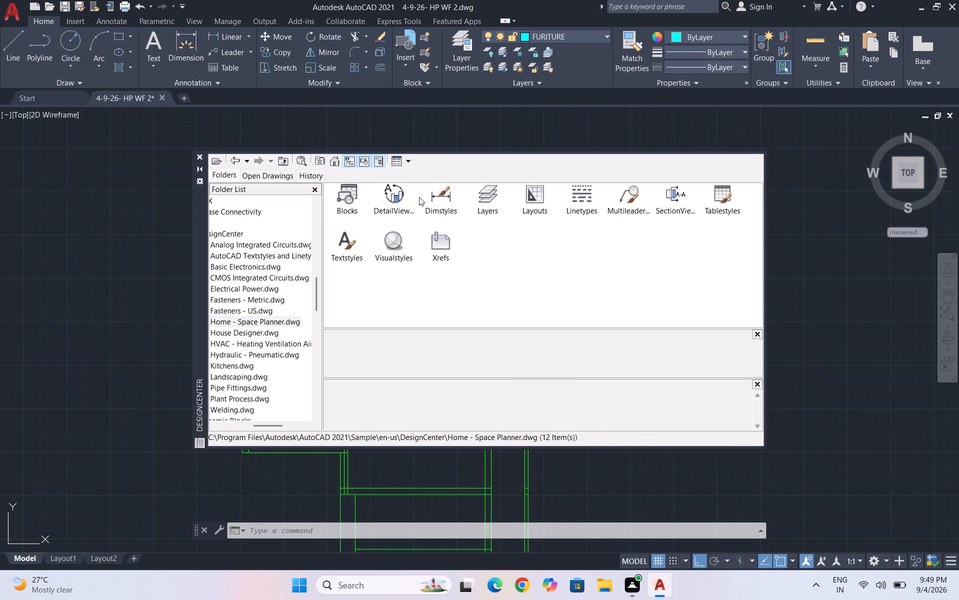
pyautogui.doubleClick(347, 190)
pyautogui.doubleClick(341, 198)
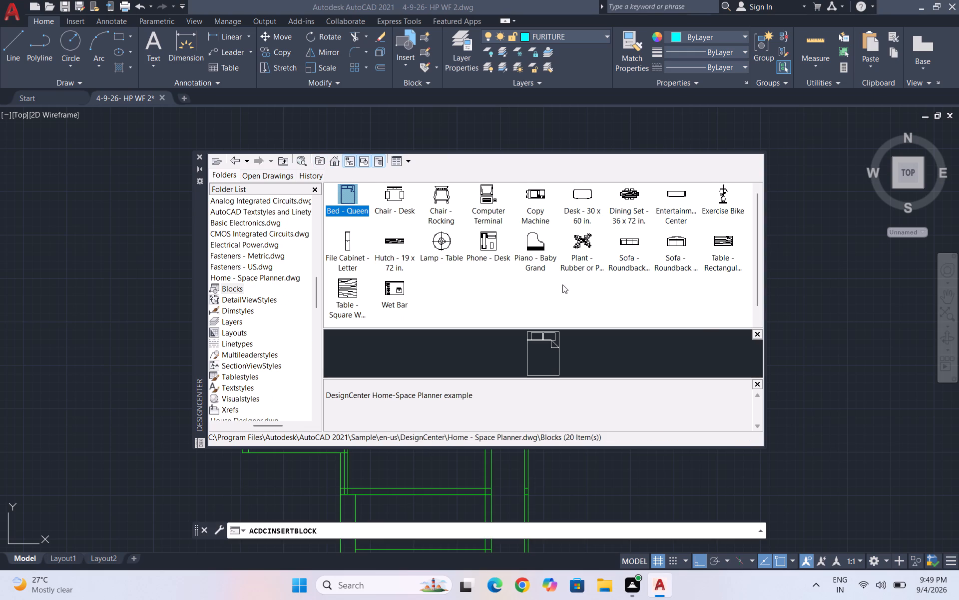
pyautogui.click(575, 364)
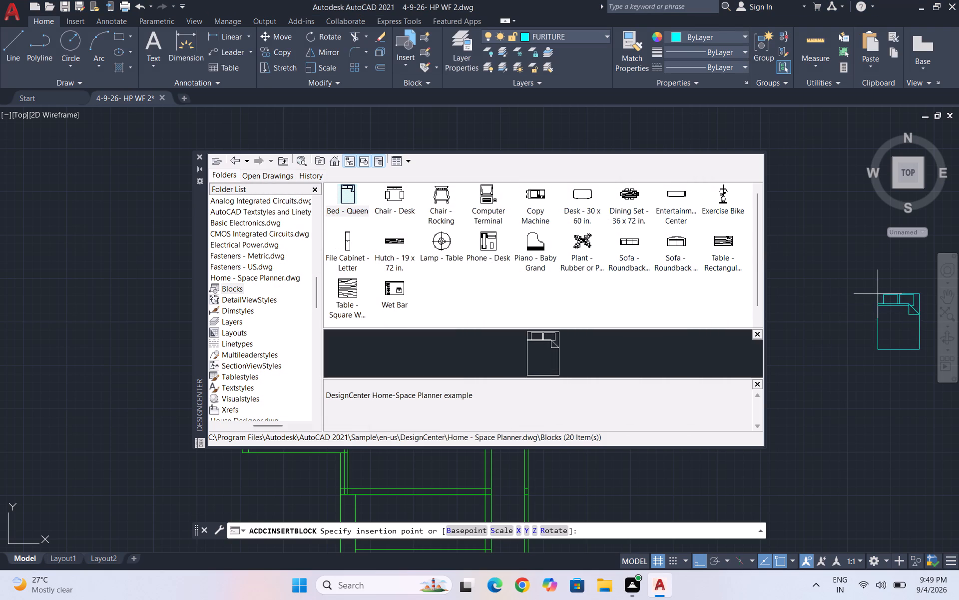
pyautogui.click(845, 300)
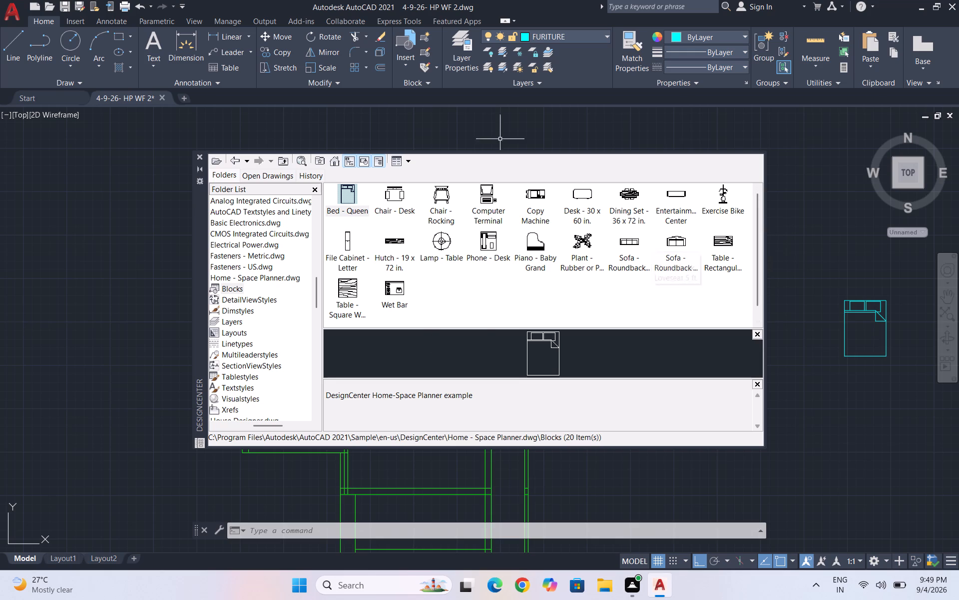
pyautogui.click(198, 154)
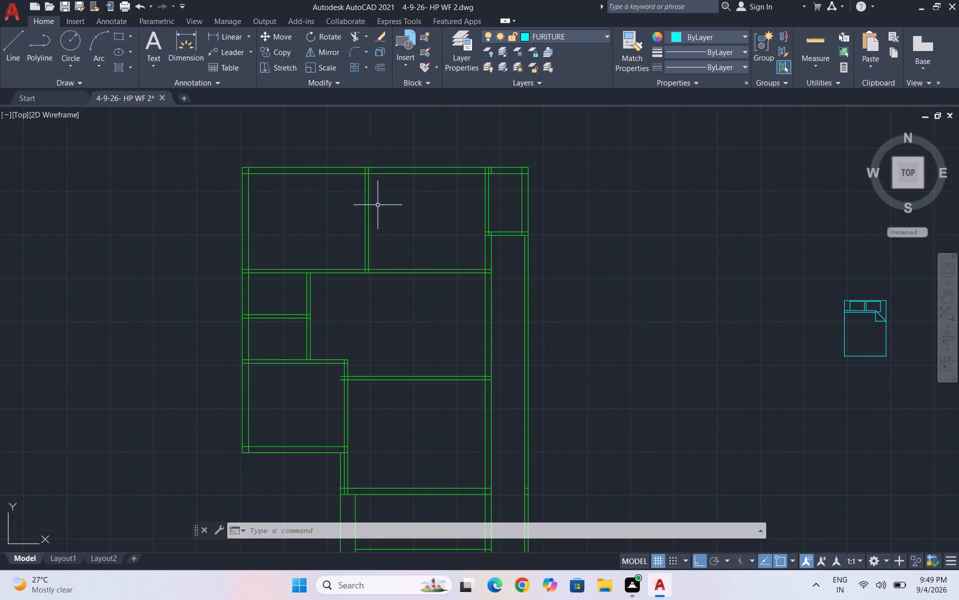
# Copy the queen bed by its head corner into the plan's upper-left room, with the headboard against the rear wall's inner face.
pyautogui.scroll(-1, 375, 212)
pyautogui.scroll(1, 685, 277)
pyautogui.click(777, 387)
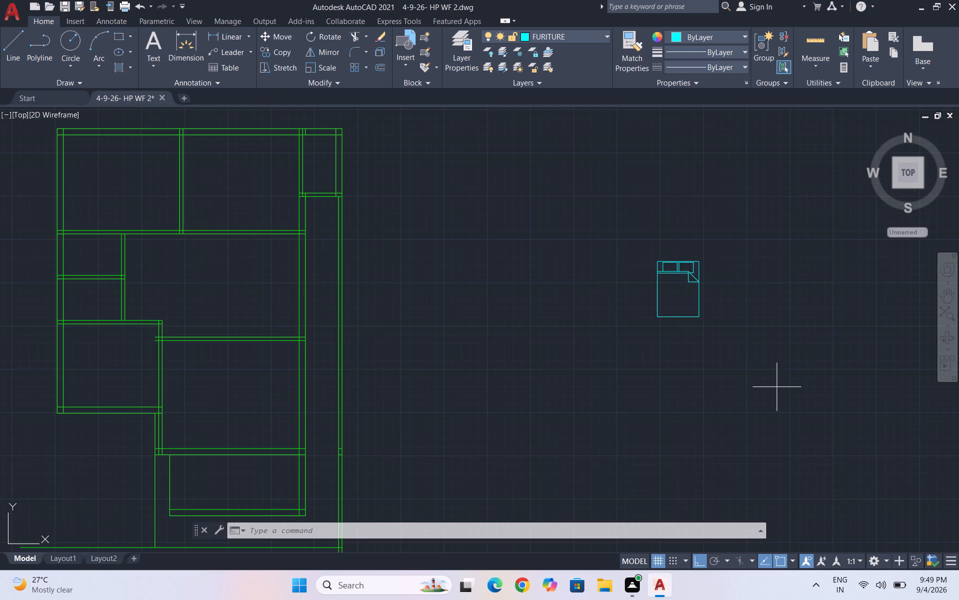
pyautogui.click(554, 212)
pyautogui.write('co')
pyautogui.press('Return')
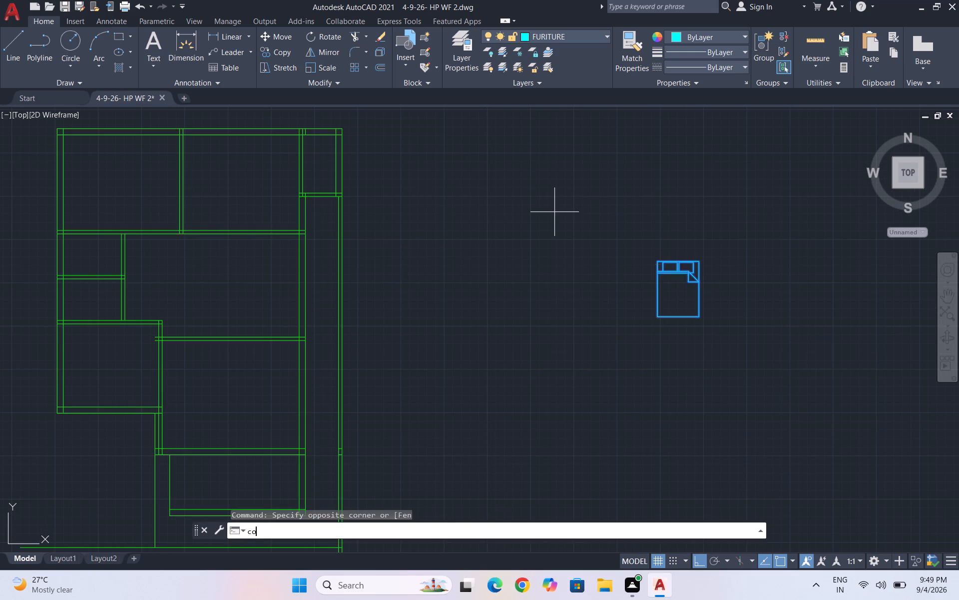
pyautogui.scroll(2, 663, 252)
pyautogui.click(643, 272)
pyautogui.scroll(-2, 688, 255)
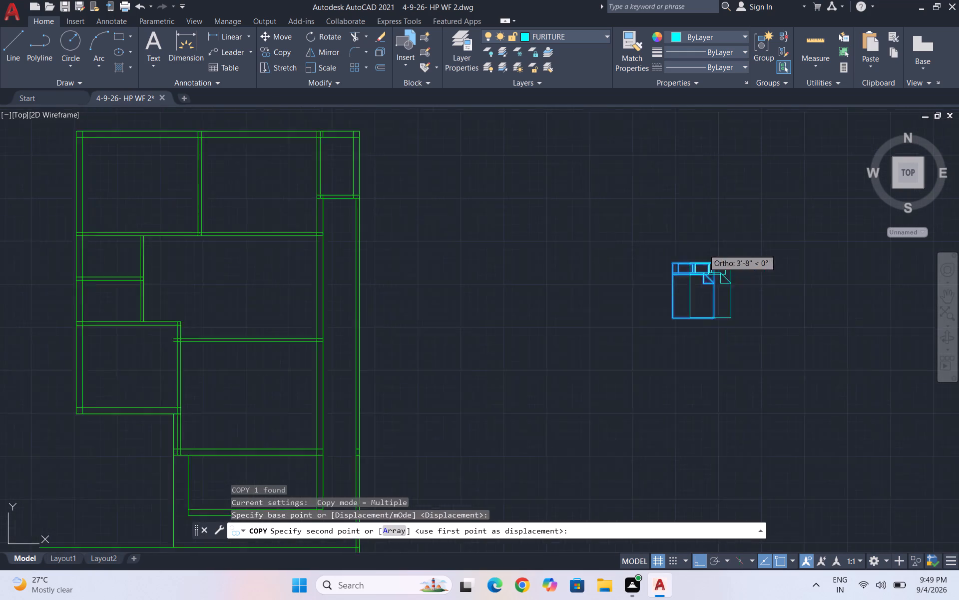
pyautogui.scroll(-1, 703, 247)
pyautogui.scroll(4, 335, 170)
pyautogui.scroll(-2, 389, 185)
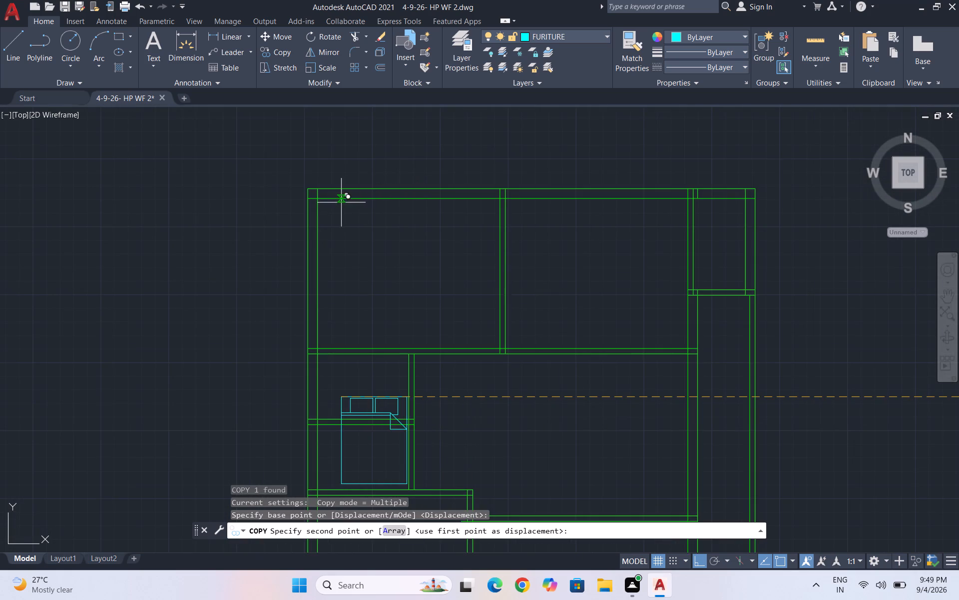
pyautogui.scroll(1, 341, 211)
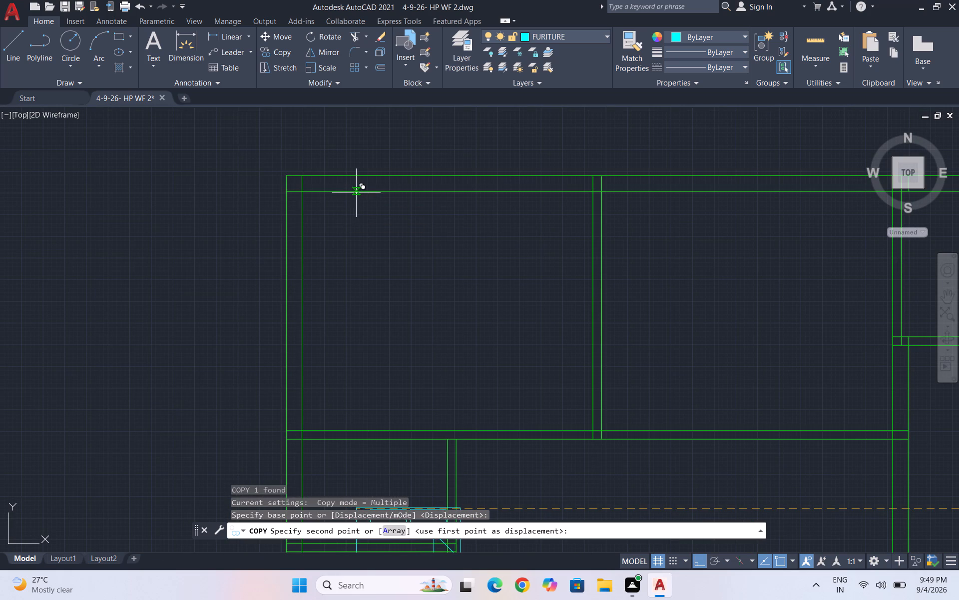
pyautogui.click(356, 193)
pyautogui.press('Escape')
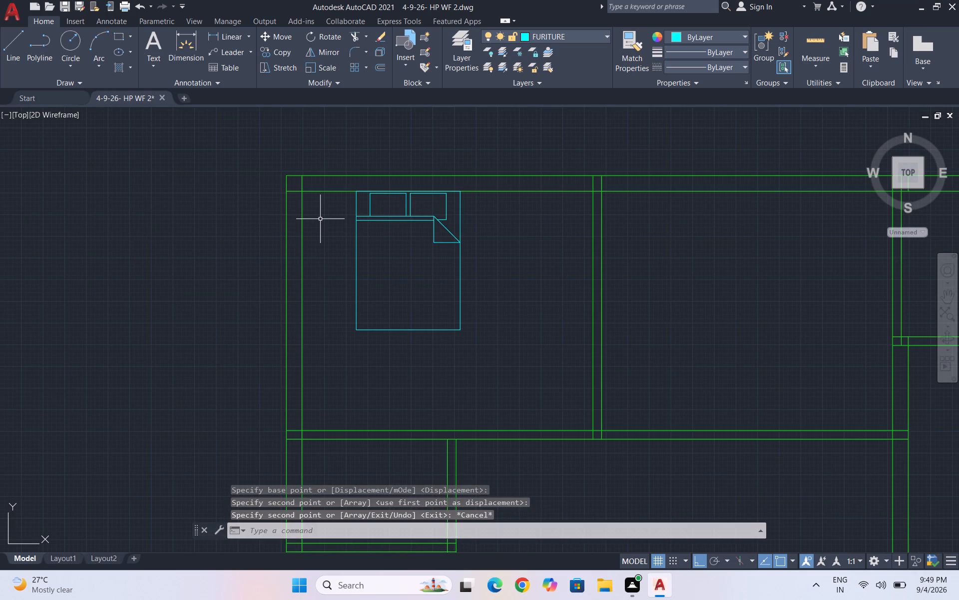
# Draw a bedside table rectangle about 1'-5" by 1'-5" from the bed's upper-left corner, along the rear wall.
pyautogui.write('rec')
pyautogui.press('Return')
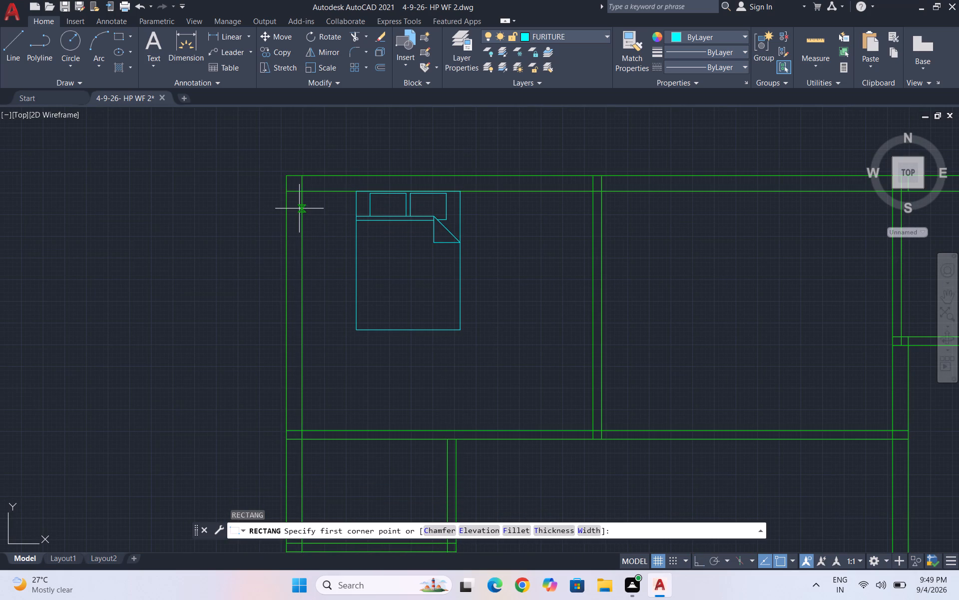
pyautogui.scroll(1, 282, 234)
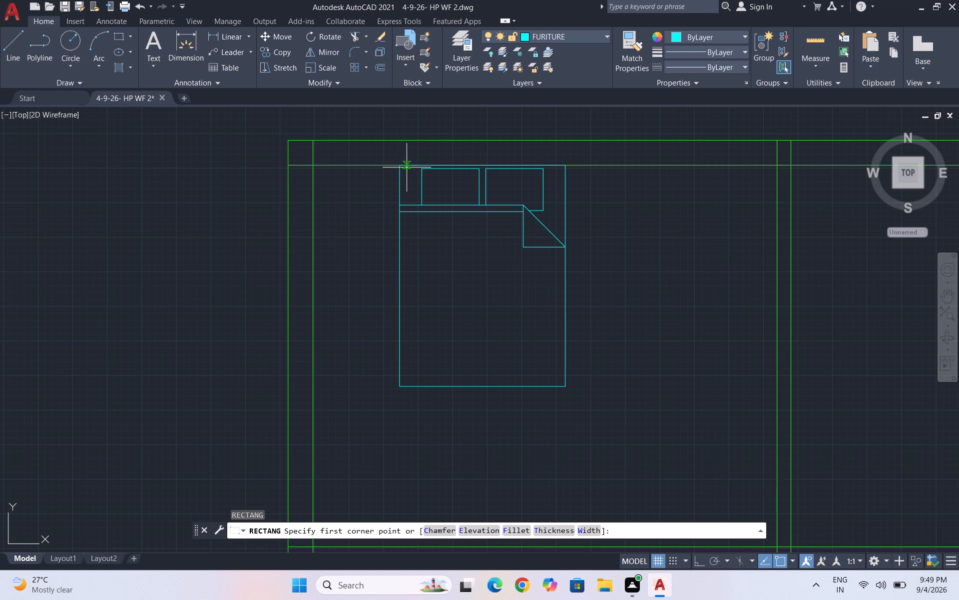
pyautogui.click(400, 164)
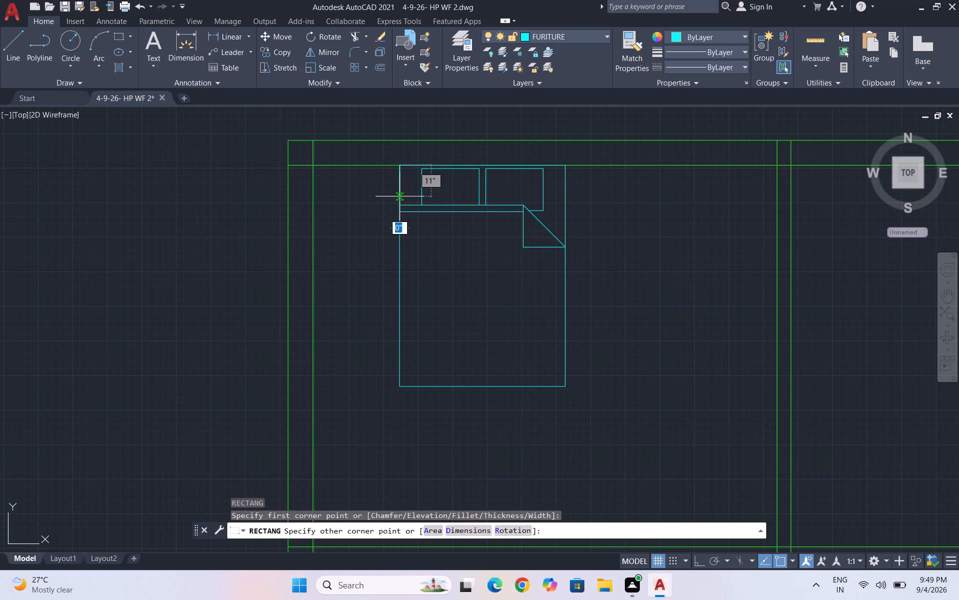
pyautogui.click(351, 212)
# Offset the bedside table outline inward by 0.5".
pyautogui.scroll(1, 355, 191)
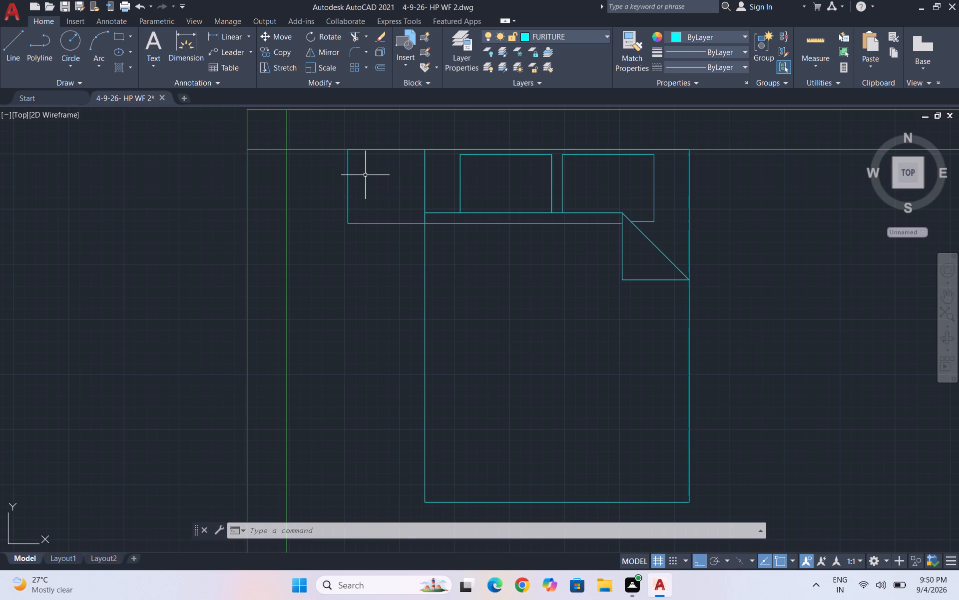
pyautogui.scroll(1, 364, 177)
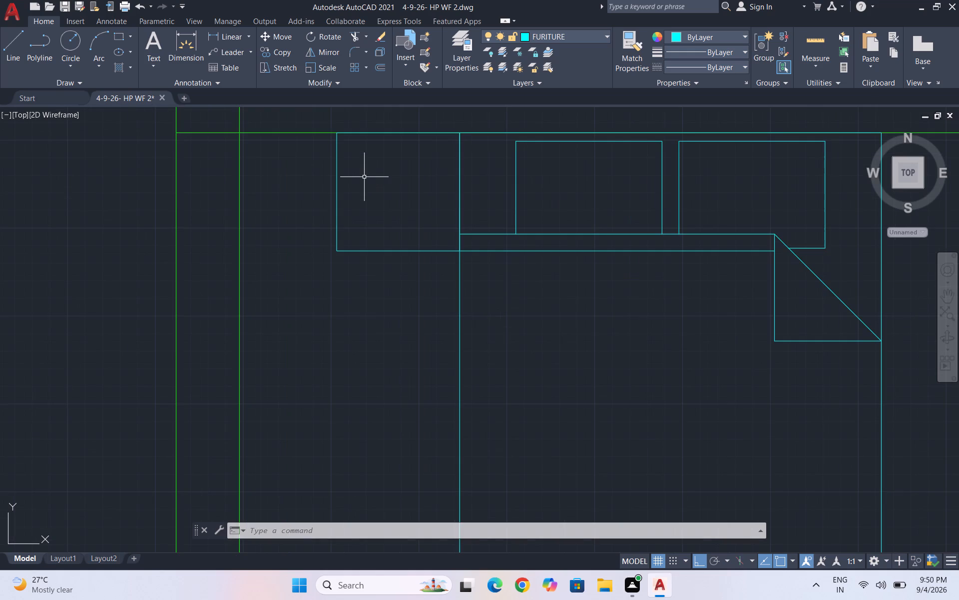
pyautogui.moveTo(401, 271); pyautogui.dragTo(392, 260)
pyautogui.click(308, 191)
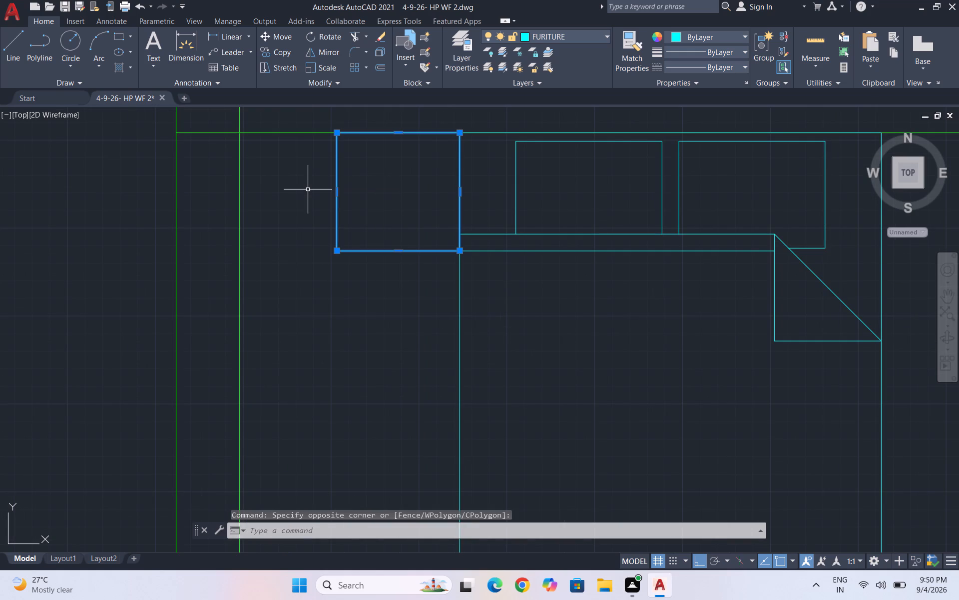
pyautogui.press('o')
pyautogui.press('Return')
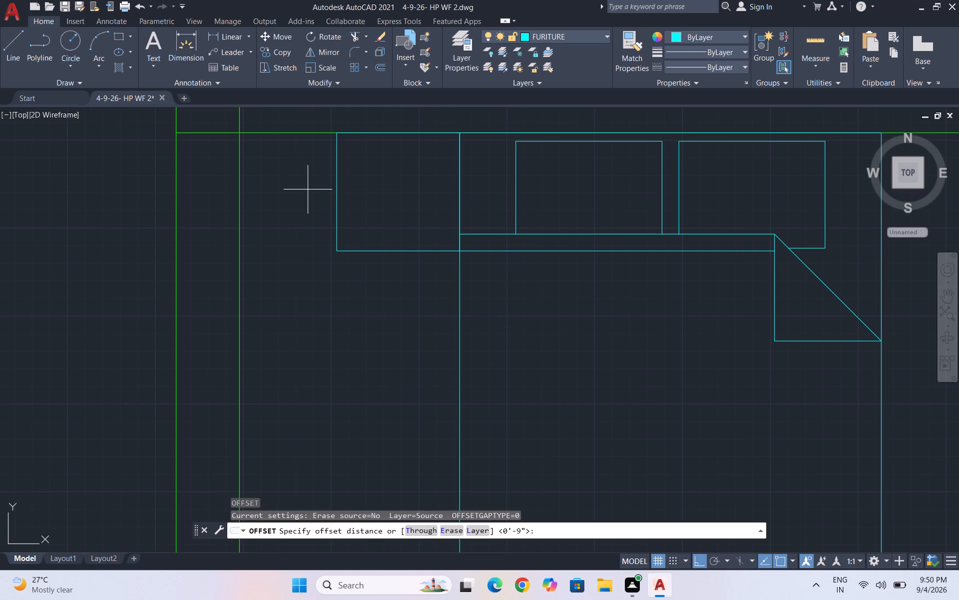
pyautogui.write('1"')
pyautogui.press('Return')
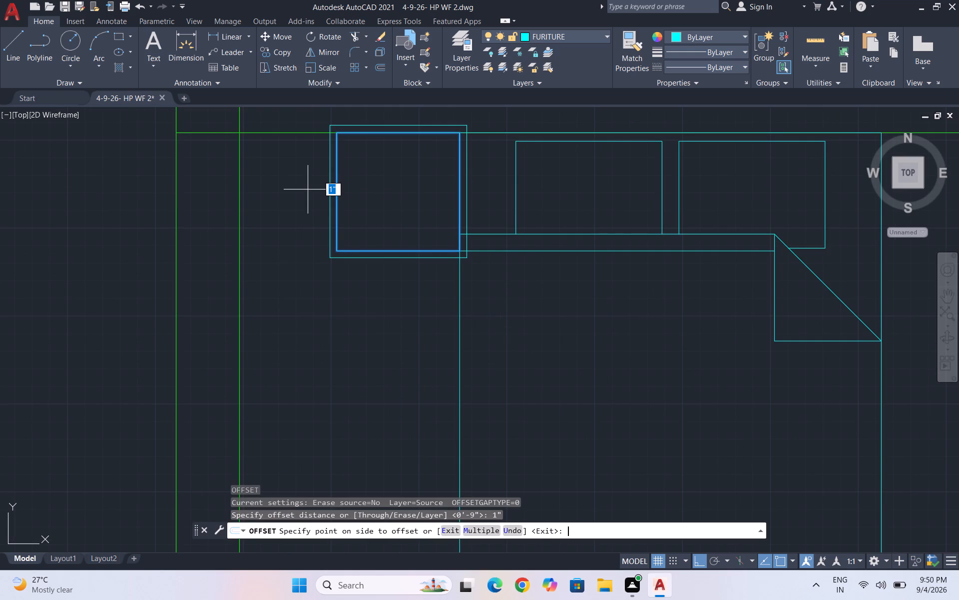
pyautogui.write('0.5')
pyautogui.press('Return')
pyautogui.scroll(-2, 371, 212)
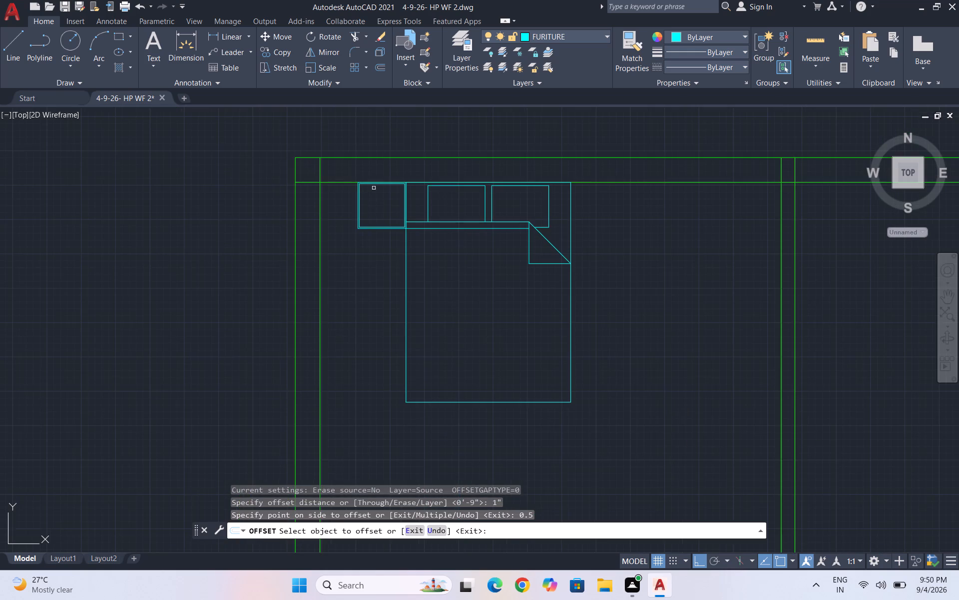
pyautogui.scroll(2, 374, 188)
pyautogui.press('Escape')
pyautogui.press('Escape')
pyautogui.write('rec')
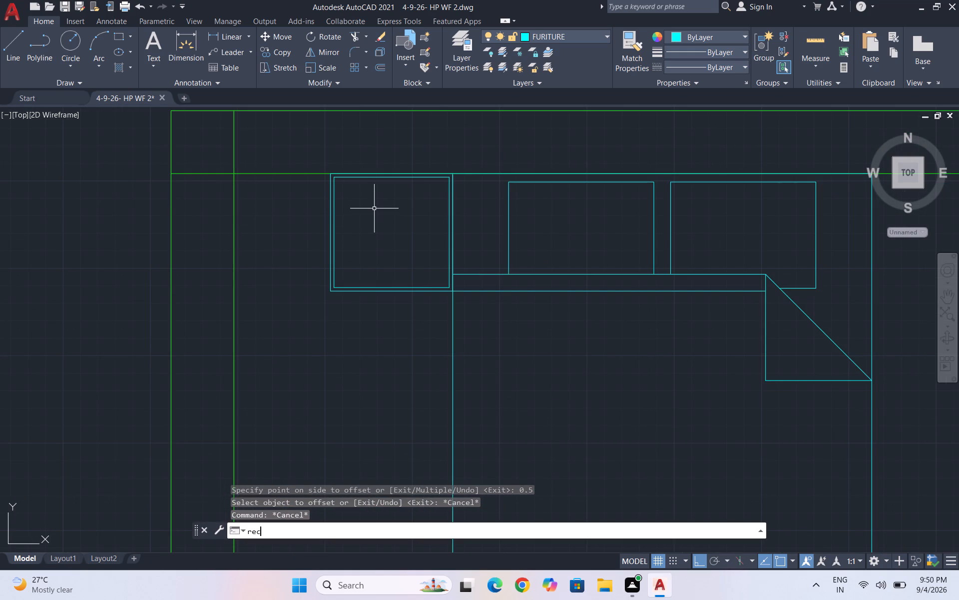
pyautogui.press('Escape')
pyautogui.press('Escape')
# Draw a circle at the centre of the bedside table, a little under half the table's width.
pyautogui.press('c')
pyautogui.press('Return')
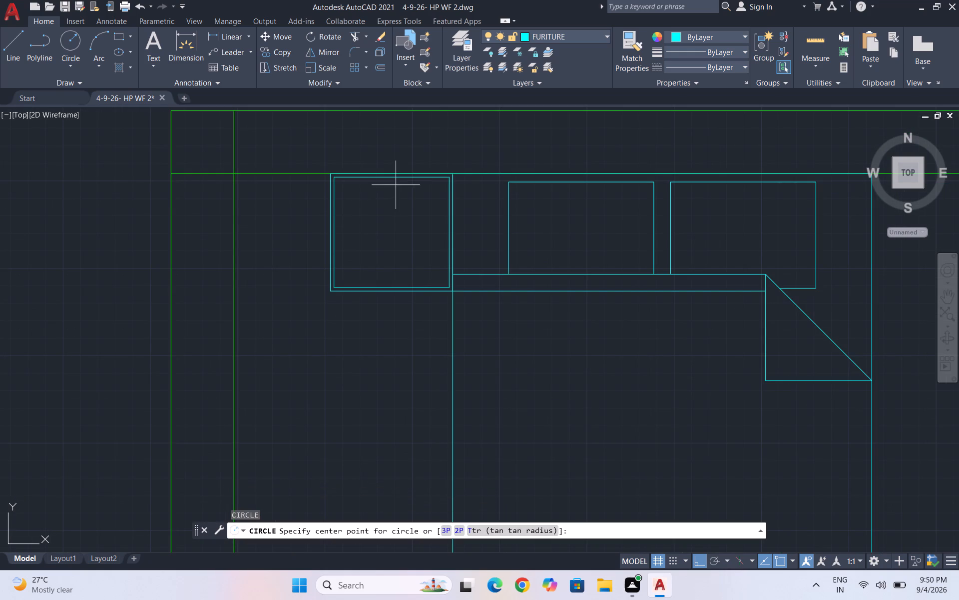
pyautogui.click(390, 230)
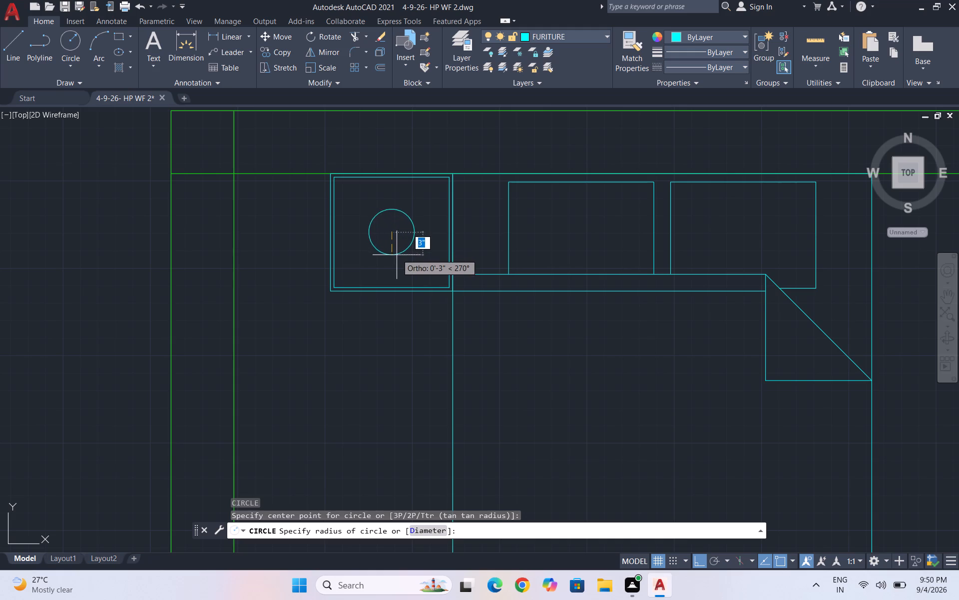
pyautogui.click(397, 258)
# Offset the bedside table's circle inward by 0.5".
pyautogui.scroll(2, 376, 215)
pyautogui.moveTo(394, 223); pyautogui.dragTo(373, 214)
pyautogui.click(342, 201)
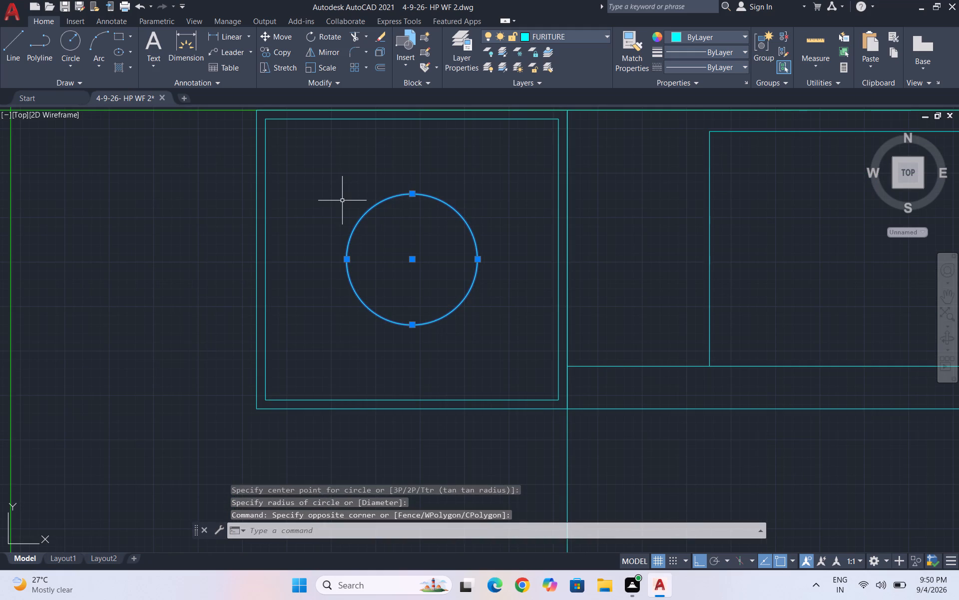
pyautogui.press('o')
pyautogui.press('Return')
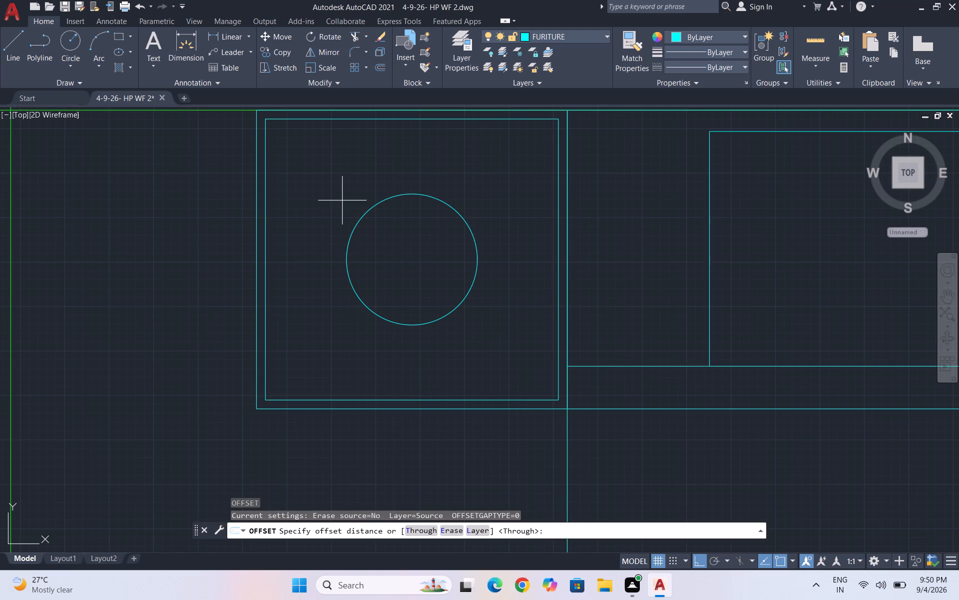
pyautogui.write('.5')
pyautogui.press('Return')
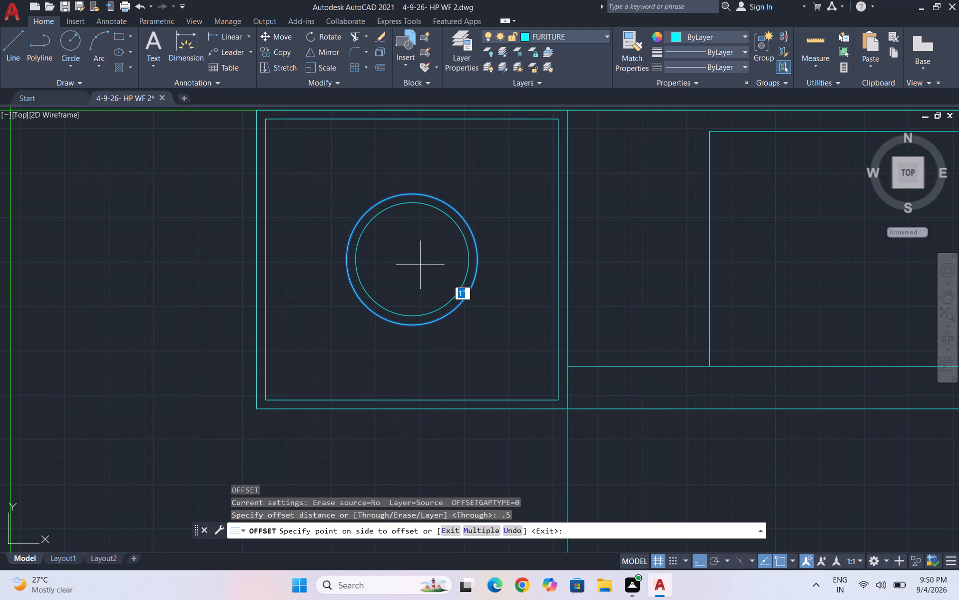
pyautogui.click(420, 265)
pyautogui.scroll(2, 404, 202)
pyautogui.press('Escape')
# Draw a horizontal line across the full diameter of the bedside table's inner circle.
pyautogui.press('l')
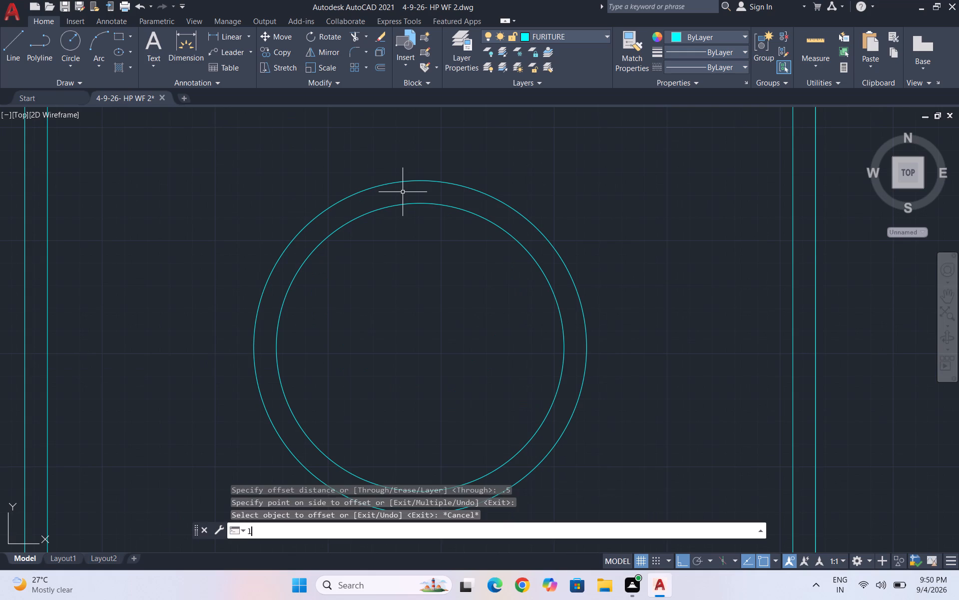
pyautogui.press('Return')
pyautogui.click(275, 347)
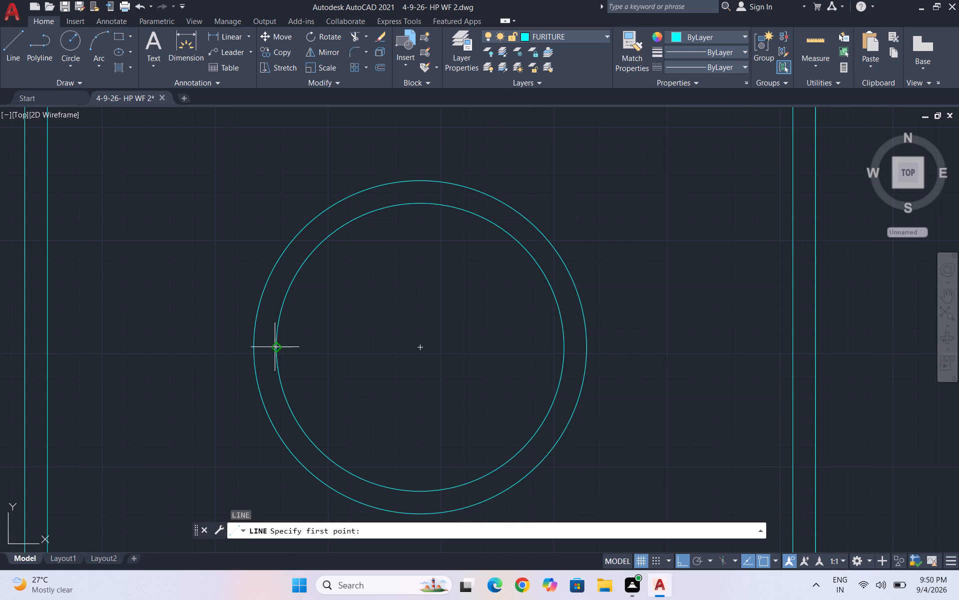
pyautogui.click(561, 350)
pyautogui.press('Escape')
# Copy the horizontal diameter line five times upward, starting each copy on the inner circle's left arc at roughly even spacing.
pyautogui.moveTo(479, 362); pyautogui.dragTo(463, 348)
pyautogui.click(392, 298)
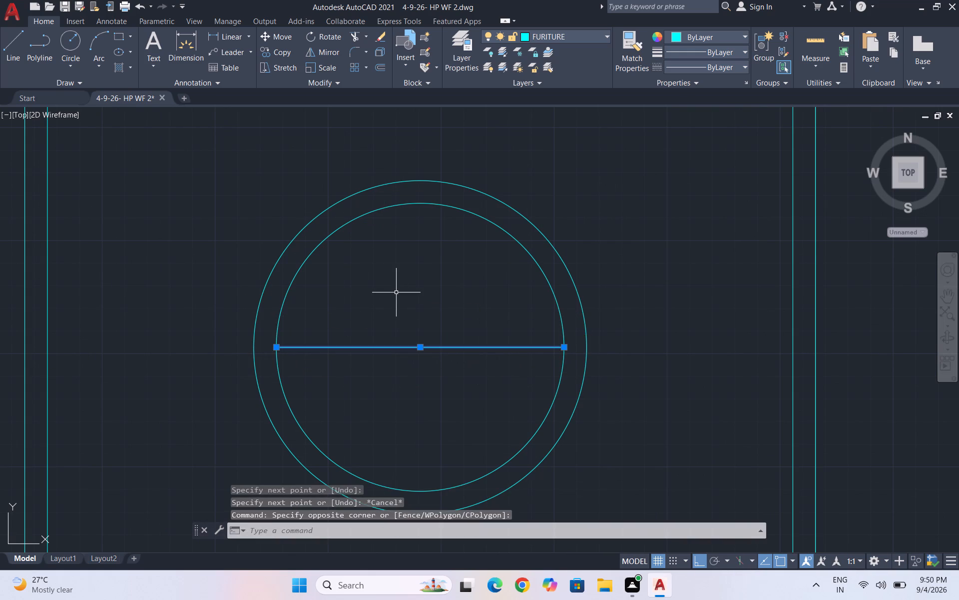
pyautogui.write('co')
pyautogui.press('Return')
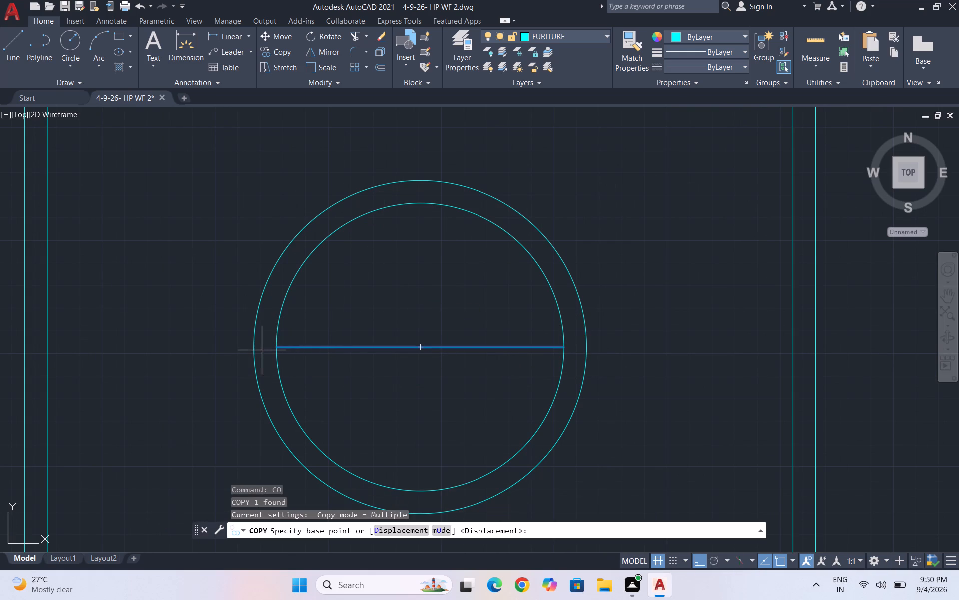
pyautogui.click(273, 349)
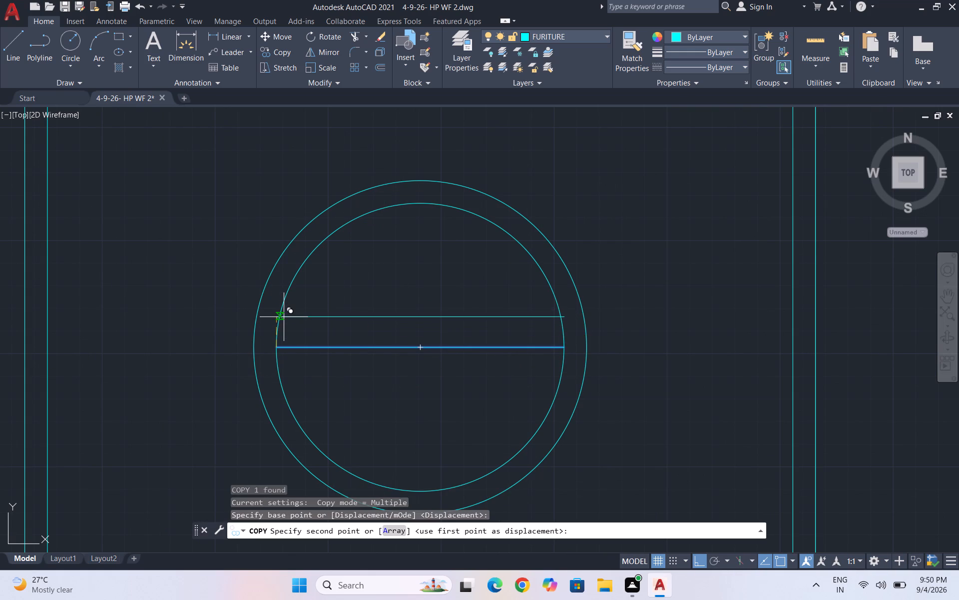
pyautogui.click(284, 317)
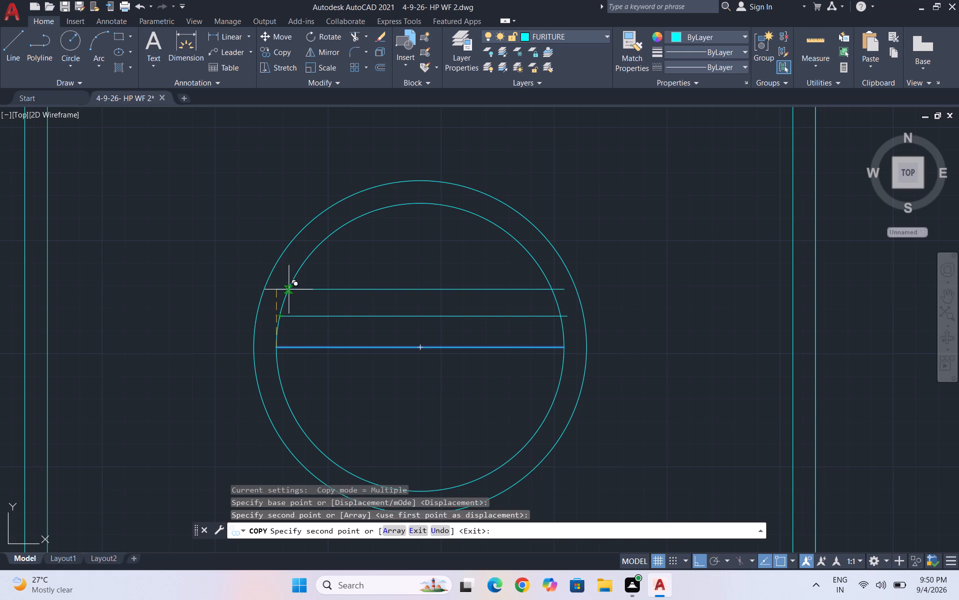
pyautogui.click(289, 289)
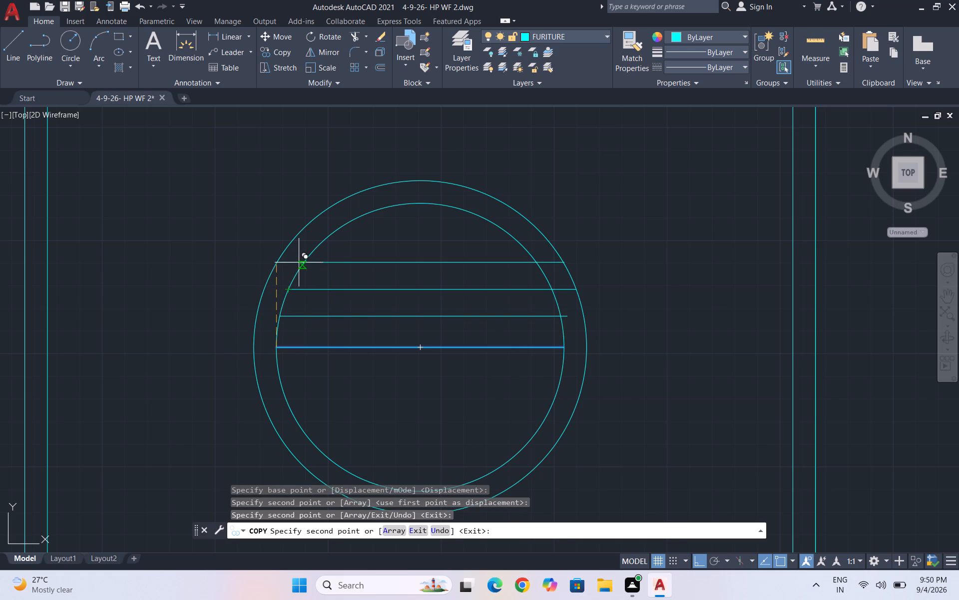
pyautogui.click(299, 262)
pyautogui.click(318, 245)
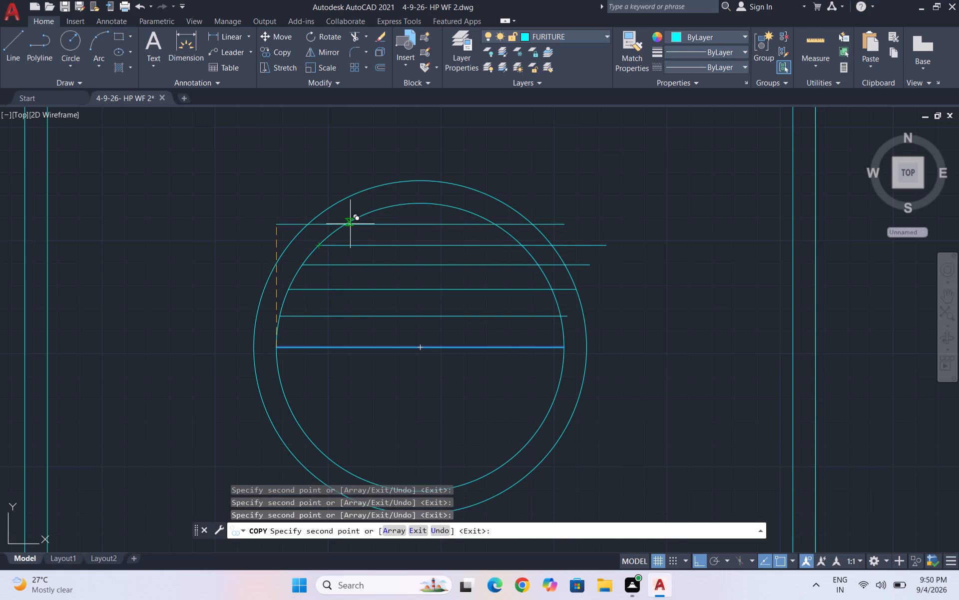
pyautogui.click(350, 224)
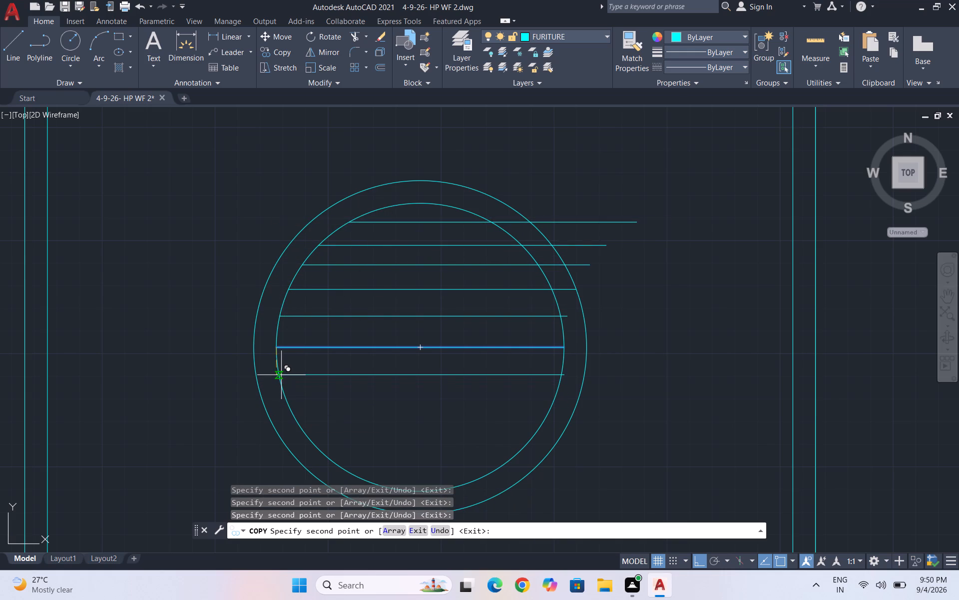
# Place five more copies of the horizontal line below the diameter, each starting on the inner circle's lower-left arc.
pyautogui.click(281, 375)
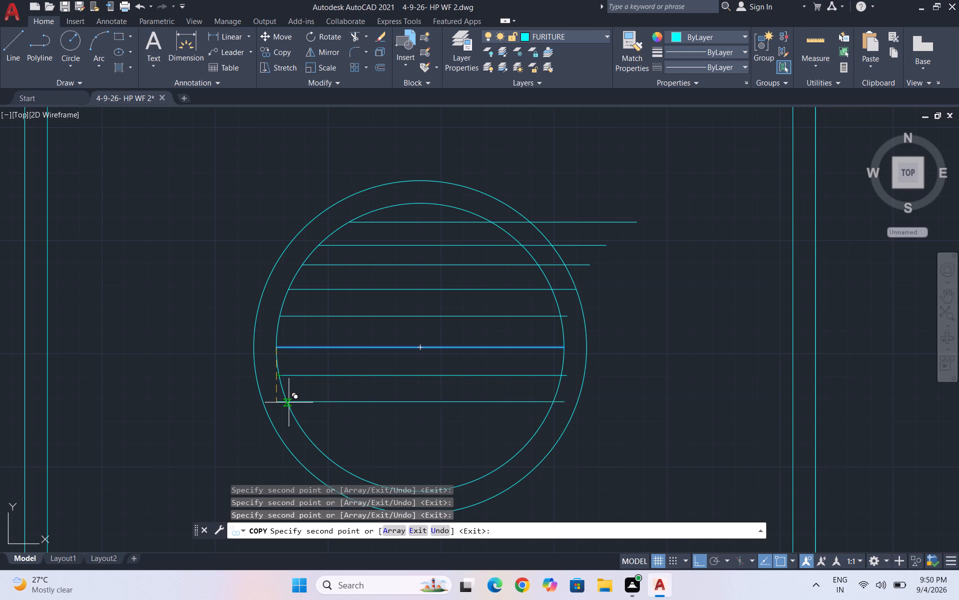
pyautogui.click(289, 403)
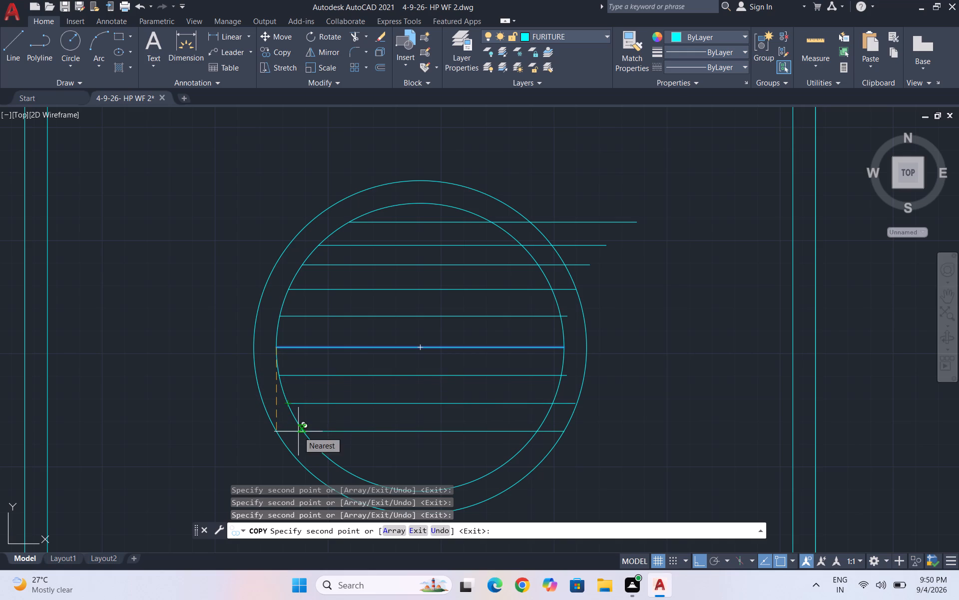
pyautogui.click(298, 431)
pyautogui.scroll(-1, 317, 396)
pyautogui.scroll(2, 315, 432)
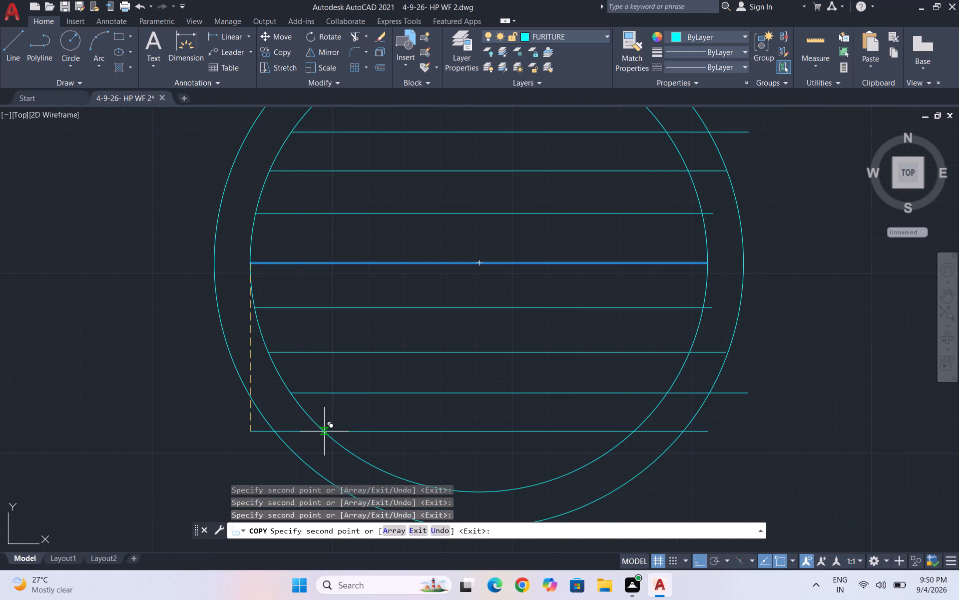
pyautogui.click(324, 432)
pyautogui.click(366, 463)
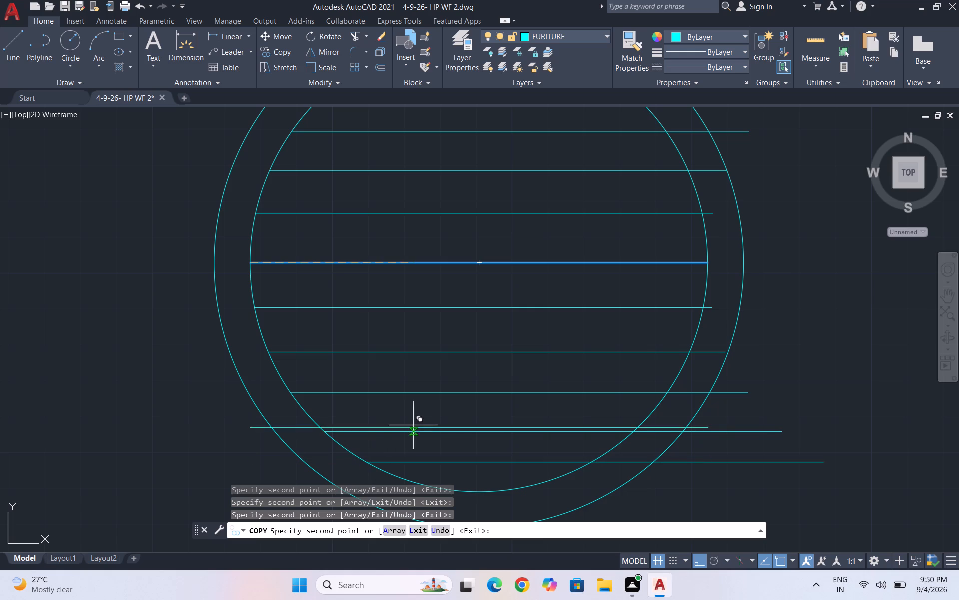
pyautogui.press('Escape')
# Draw a vertical line across the full diameter of the inner circle, from its top to its bottom.
pyautogui.scroll(-2, 359, 423)
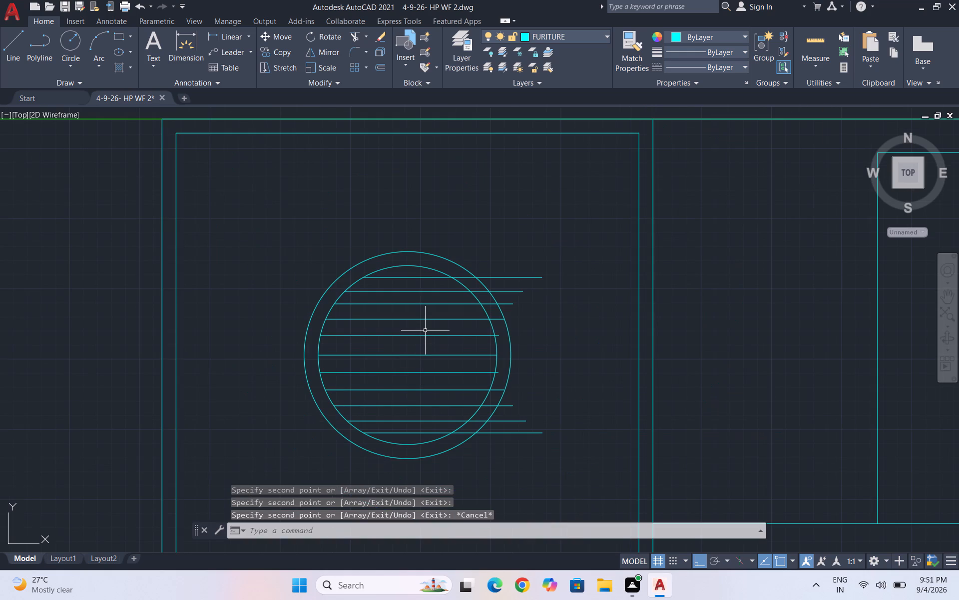
pyautogui.press('l')
pyautogui.press('Return')
pyautogui.click(407, 266)
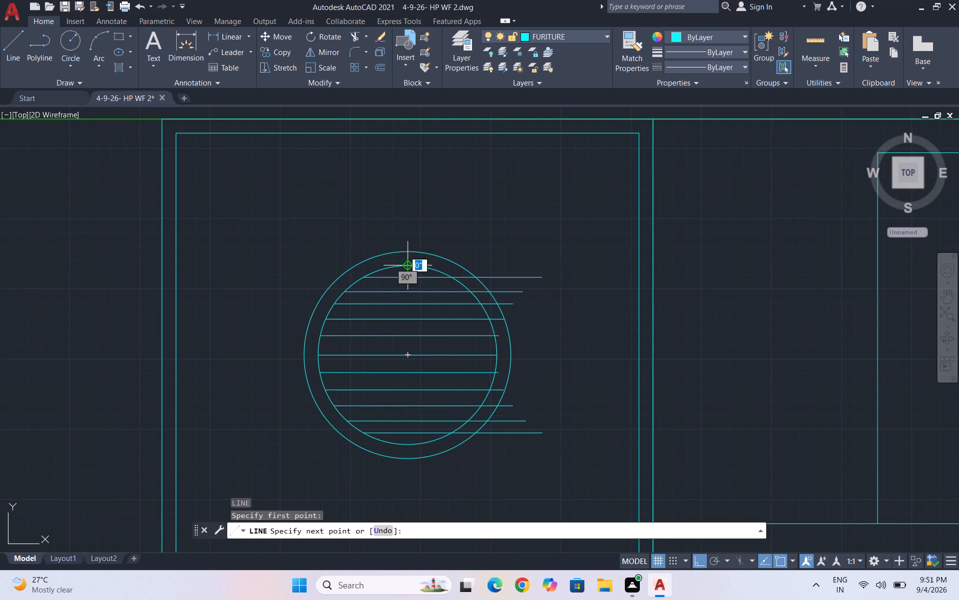
pyautogui.click(405, 443)
pyautogui.press('Escape')
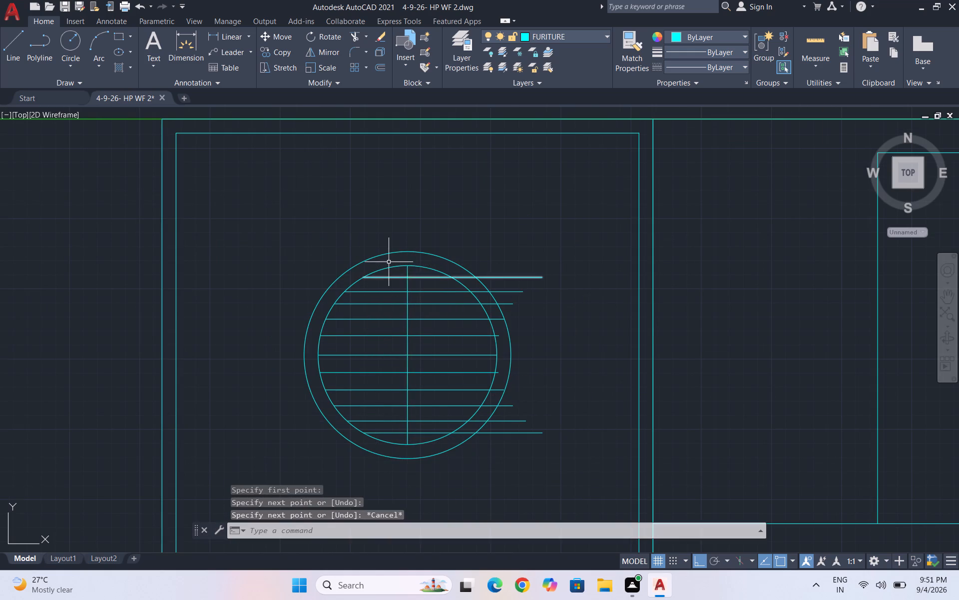
# Copy the vertical diameter line three times leftward along the inner circle's upper arc, the third at the topmost horizontal line's left end.
pyautogui.scroll(2, 389, 262)
pyautogui.click(440, 293)
pyautogui.click(391, 285)
pyautogui.write('co')
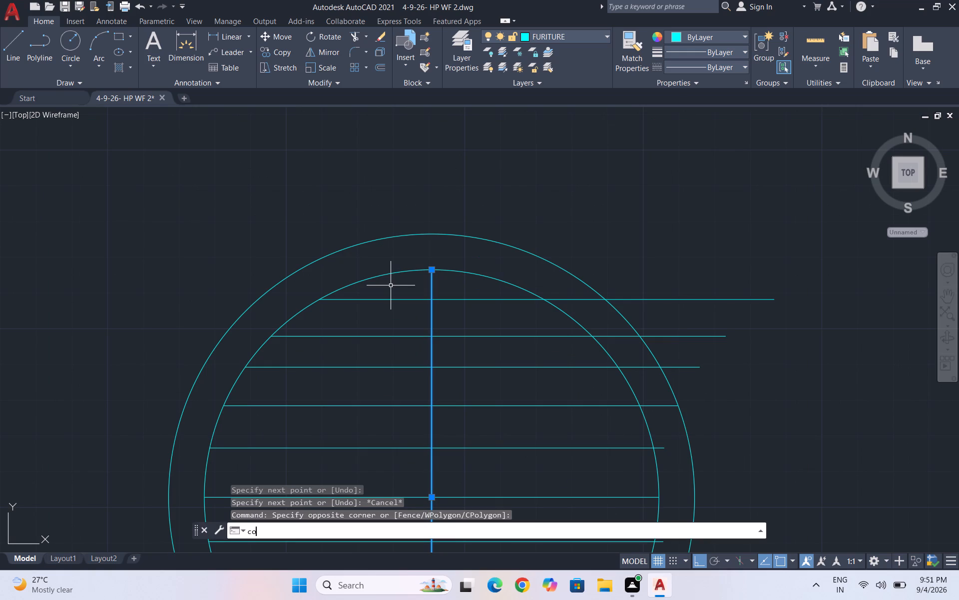
pyautogui.press('Return')
pyautogui.click(434, 267)
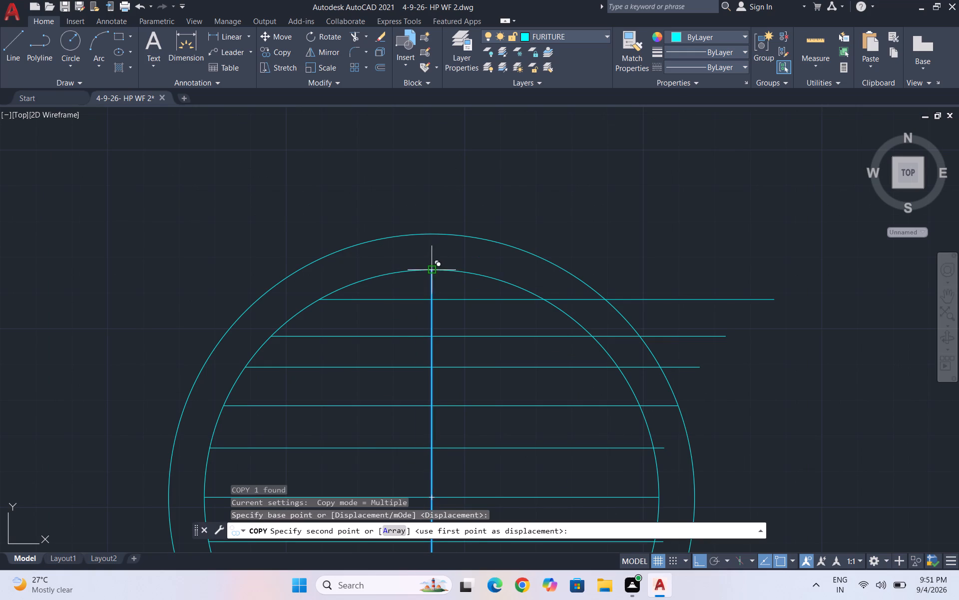
pyautogui.click(395, 270)
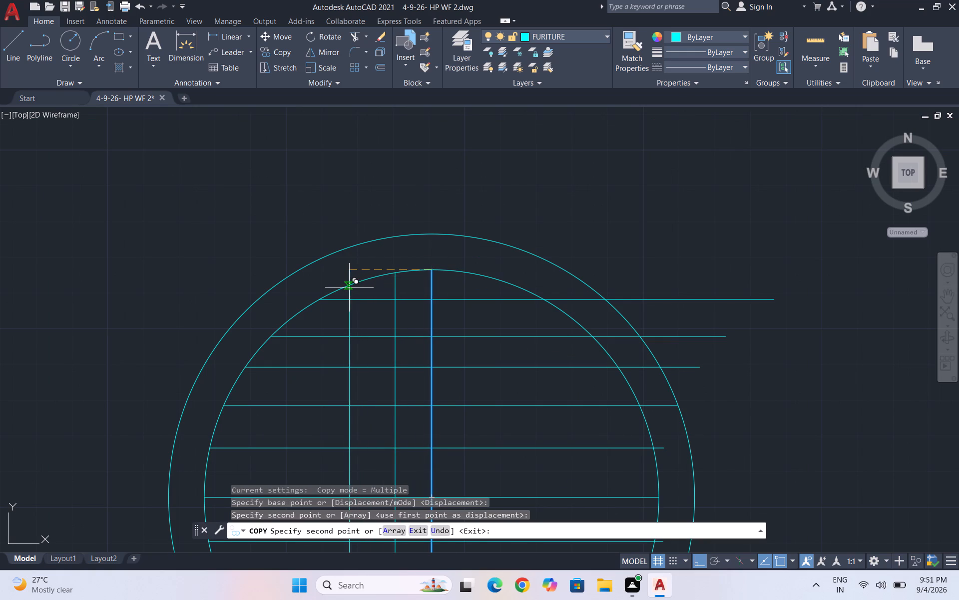
pyautogui.click(349, 287)
pyautogui.scroll(-2, 377, 270)
pyautogui.scroll(1, 342, 290)
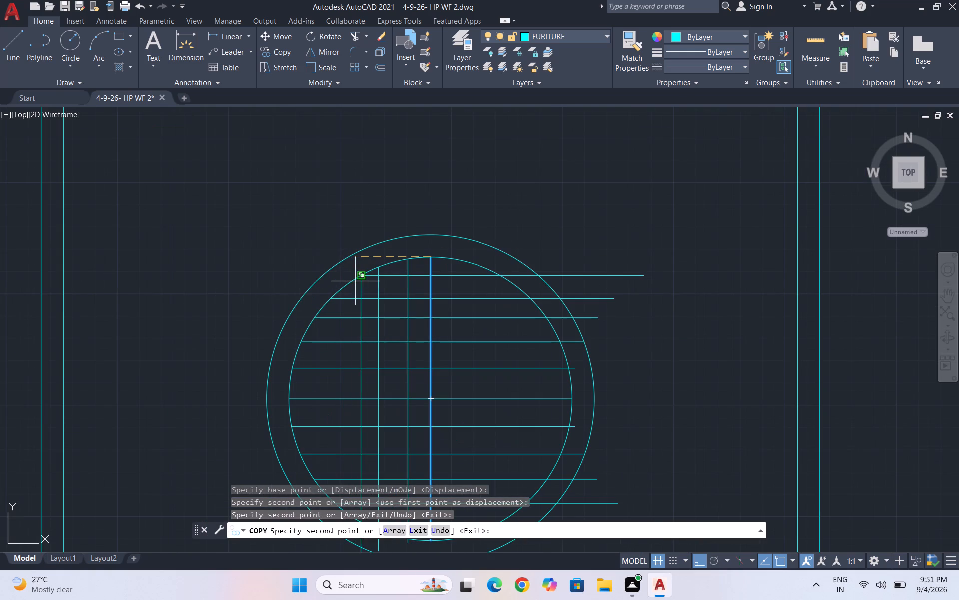
pyautogui.scroll(2, 356, 281)
pyautogui.click(367, 267)
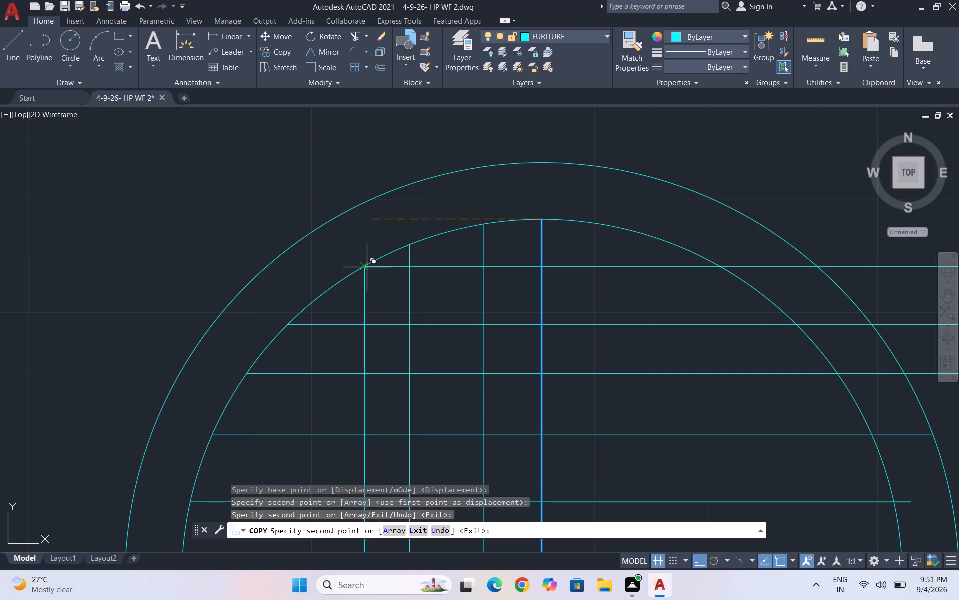
# Place three more copies of the vertical line farther left on the inner circle's arc, continuing to its left edge.
pyautogui.scroll(-3, 414, 243)
pyautogui.scroll(5, 380, 265)
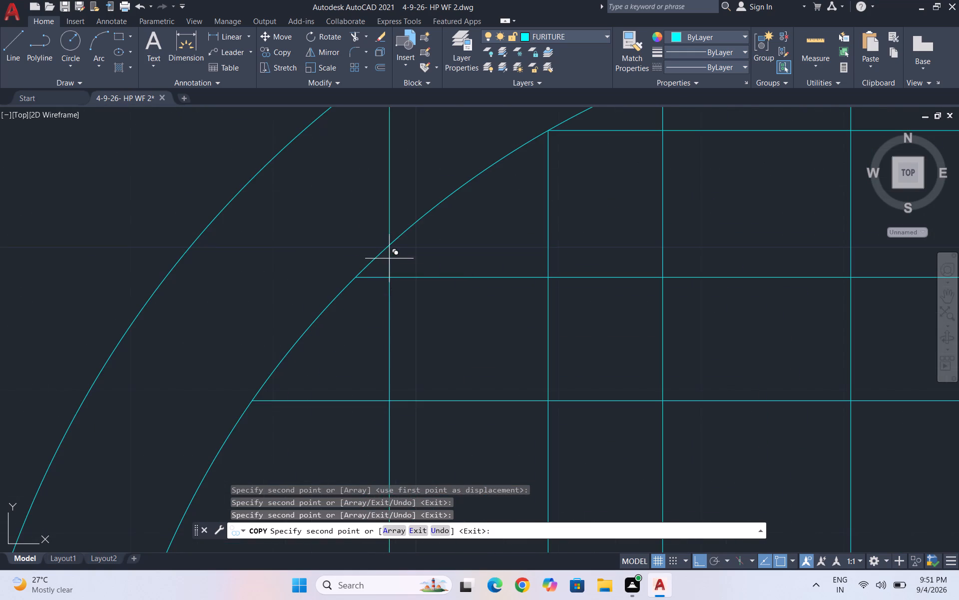
pyautogui.click(399, 238)
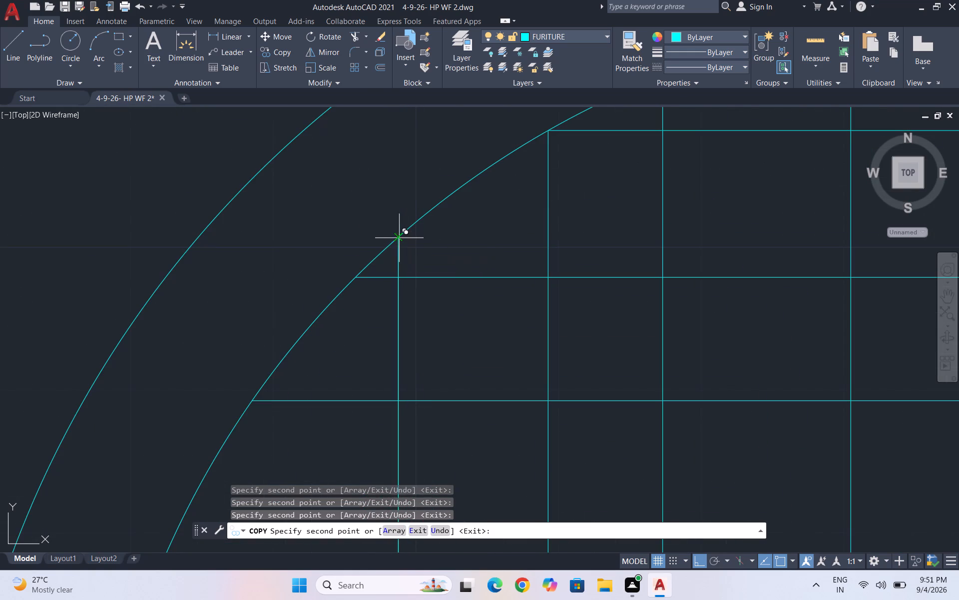
pyautogui.scroll(-5, 437, 218)
pyautogui.scroll(2, 411, 256)
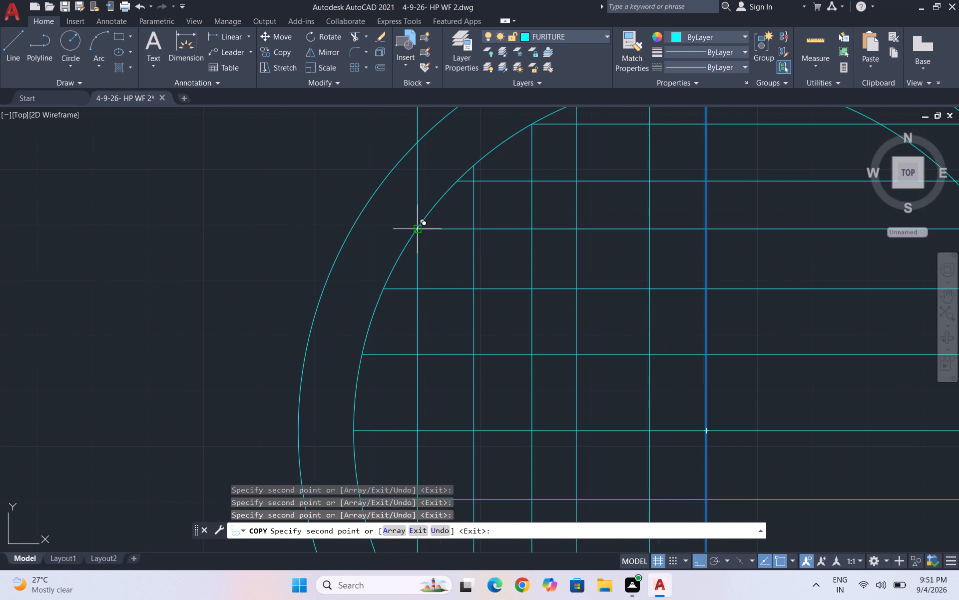
pyautogui.click(415, 231)
pyautogui.scroll(-2, 415, 230)
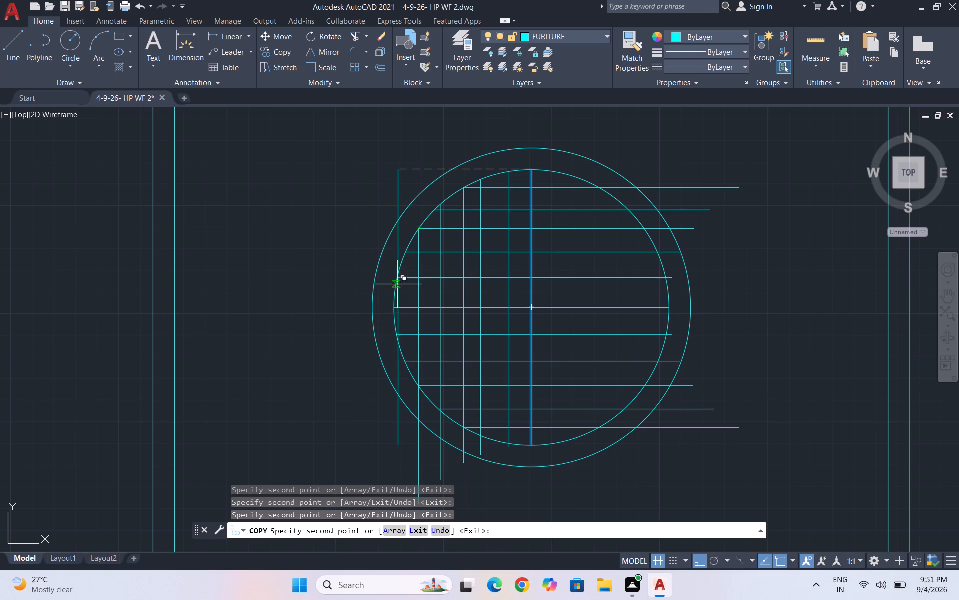
pyautogui.click(402, 281)
pyautogui.scroll(-1, 306, 329)
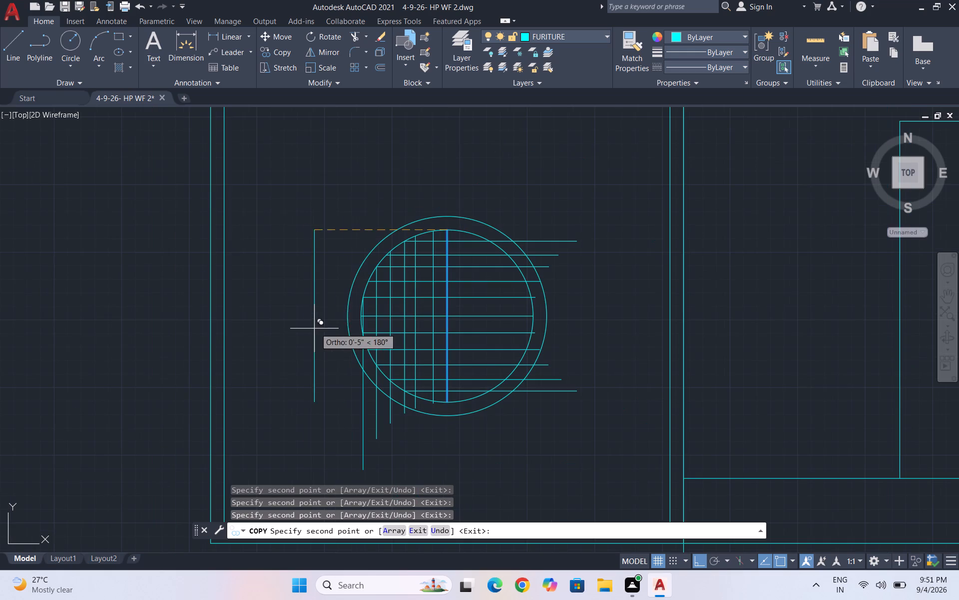
pyautogui.scroll(2, 466, 244)
pyautogui.press('Escape')
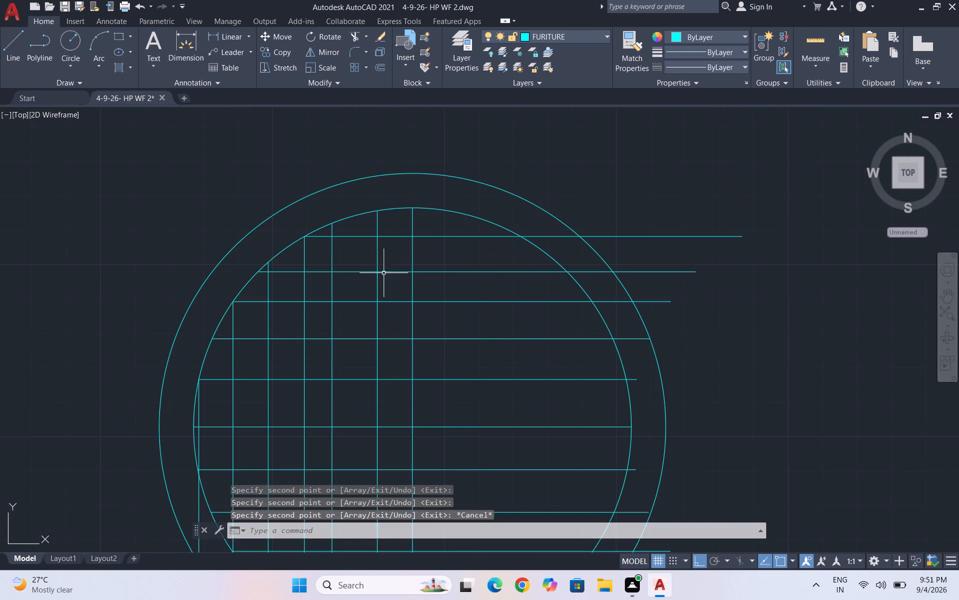
# Copy the six vertical lines left of centre into the circle's right half, with the leftmost copy meeting the upper arc just right of centre.
pyautogui.scroll(-2, 432, 293)
pyautogui.scroll(2, 351, 356)
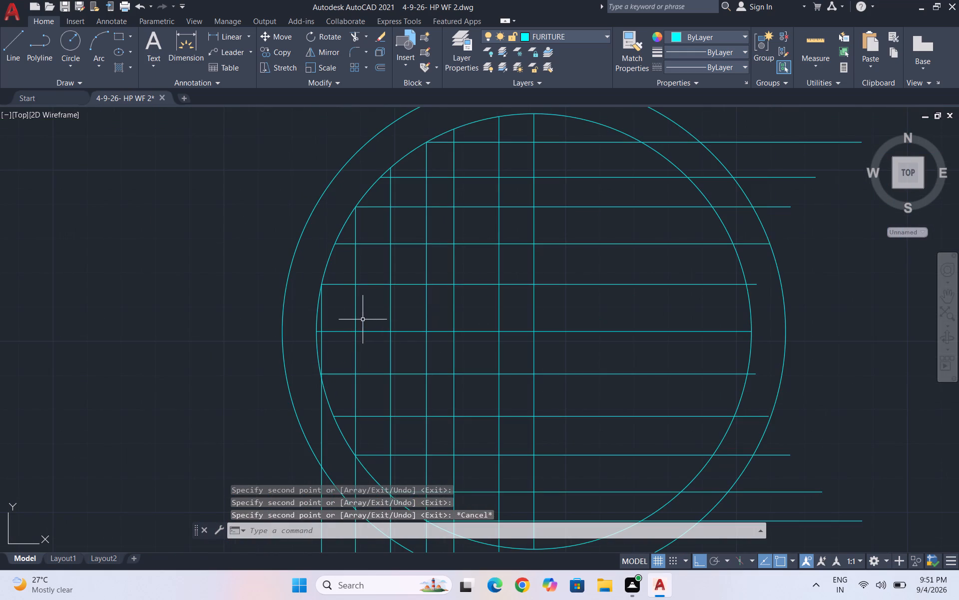
pyautogui.scroll(1, 343, 323)
pyautogui.click(609, 311)
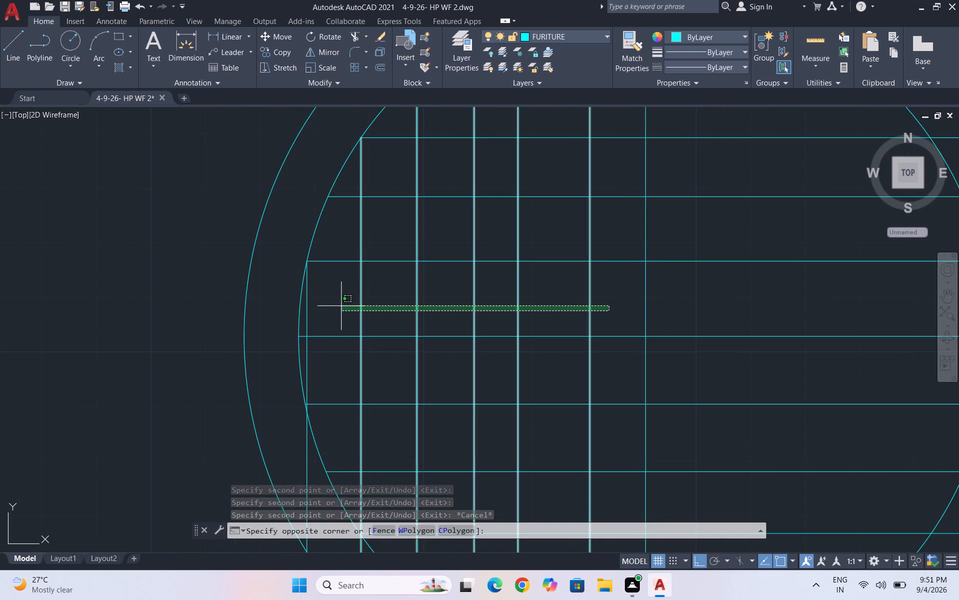
pyautogui.click(302, 307)
pyautogui.write('co')
pyautogui.press('Return')
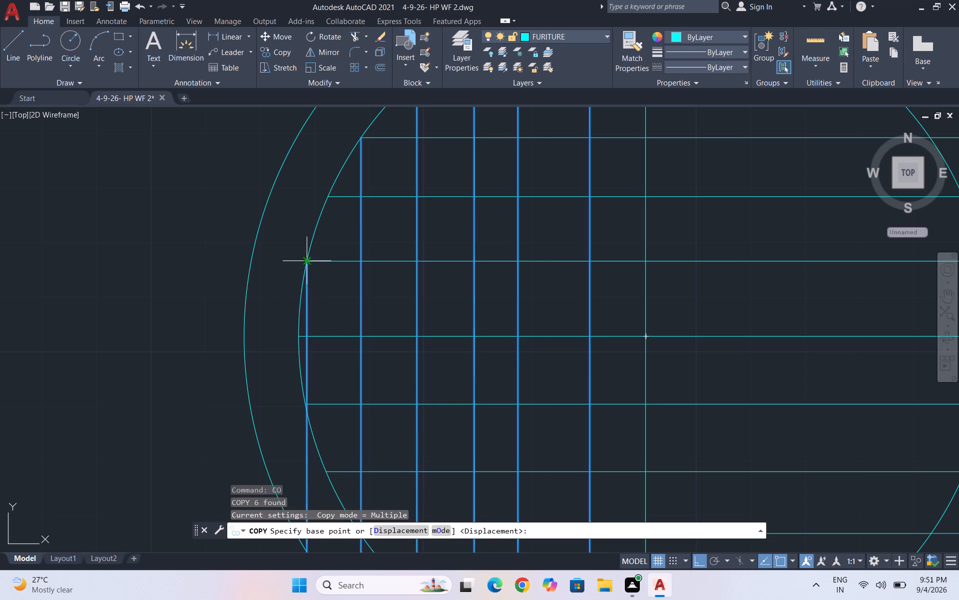
pyautogui.click(307, 260)
pyautogui.scroll(-4, 189, 330)
pyautogui.scroll(3, 263, 289)
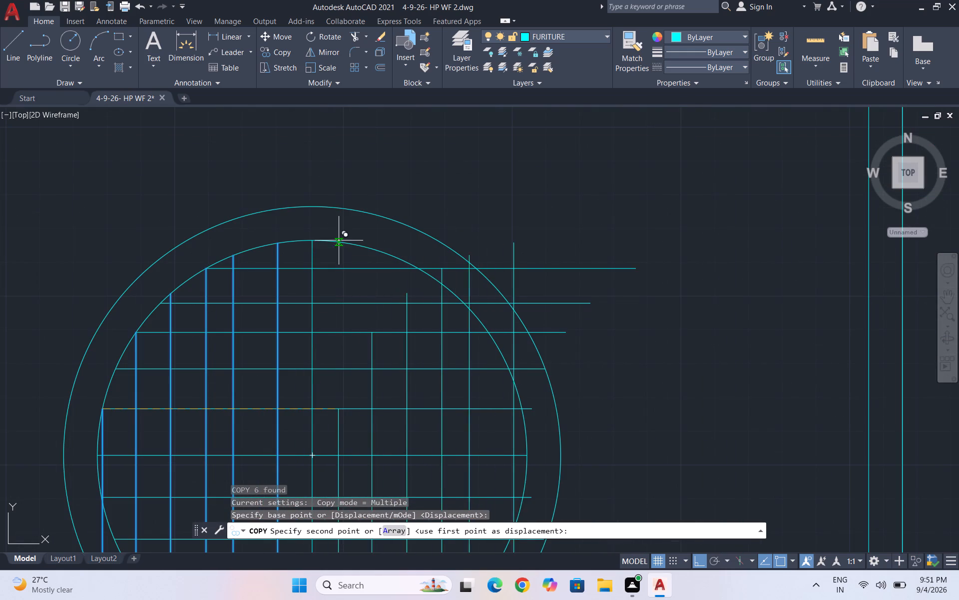
pyautogui.scroll(2, 335, 243)
pyautogui.click(354, 243)
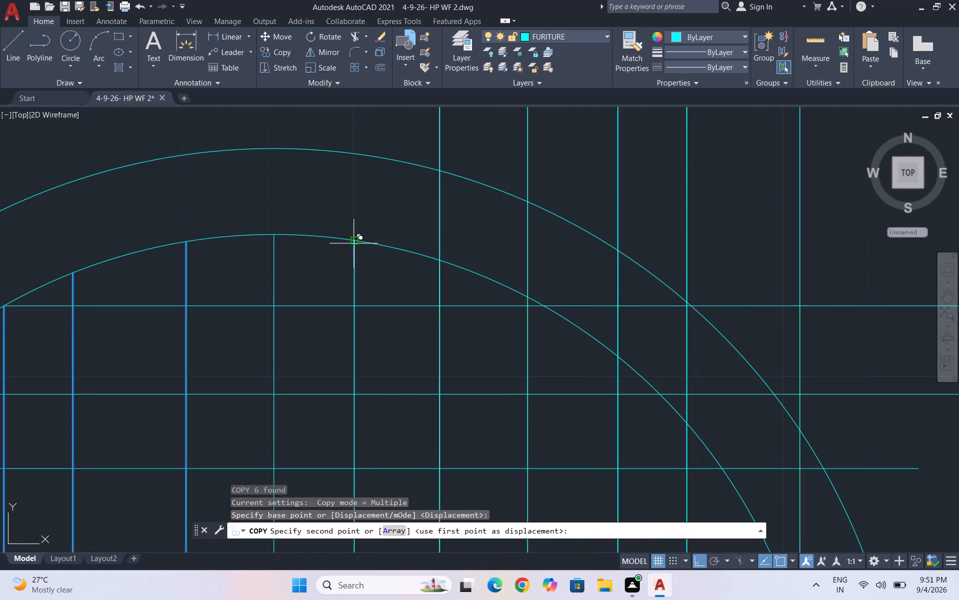
pyautogui.scroll(-2, 394, 235)
pyautogui.scroll(-1, 466, 211)
pyautogui.press('Escape')
# Extend the first two copied vertical lines in the inner circle's right half down to the circle's lower arc.
pyautogui.scroll(-2, 494, 360)
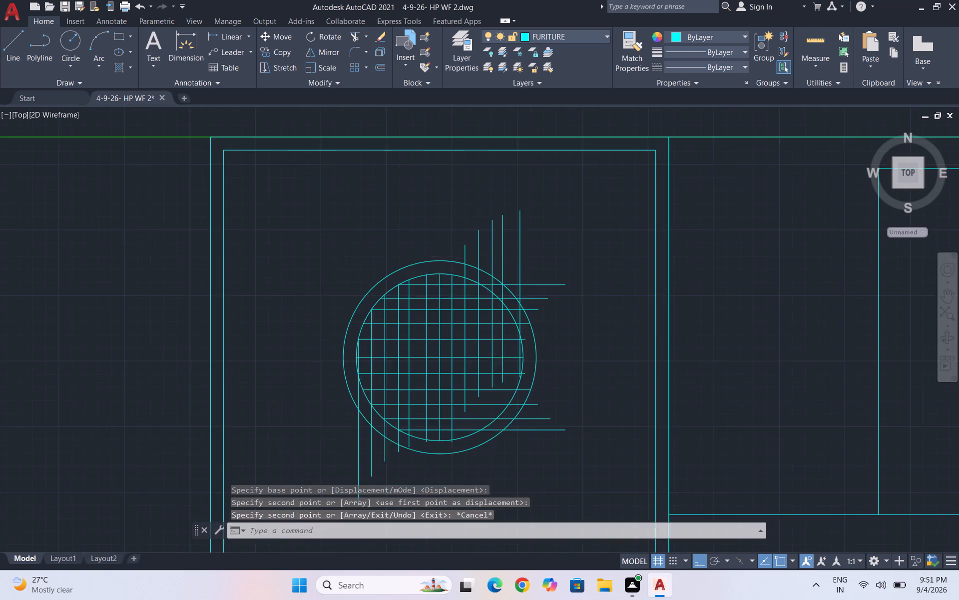
pyautogui.scroll(2, 476, 404)
pyautogui.write('ex')
pyautogui.press('Return')
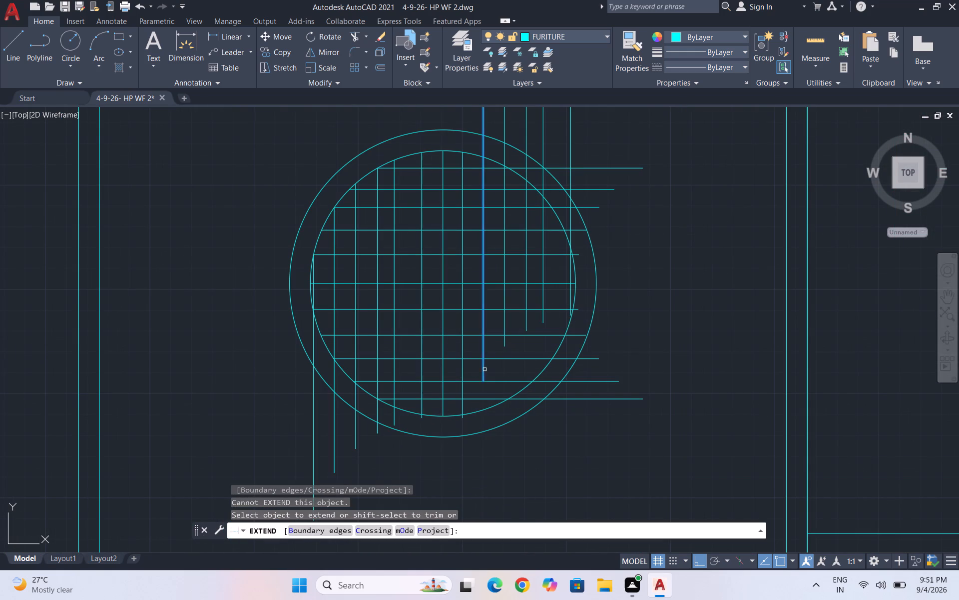
pyautogui.click(485, 369)
pyautogui.click(478, 367)
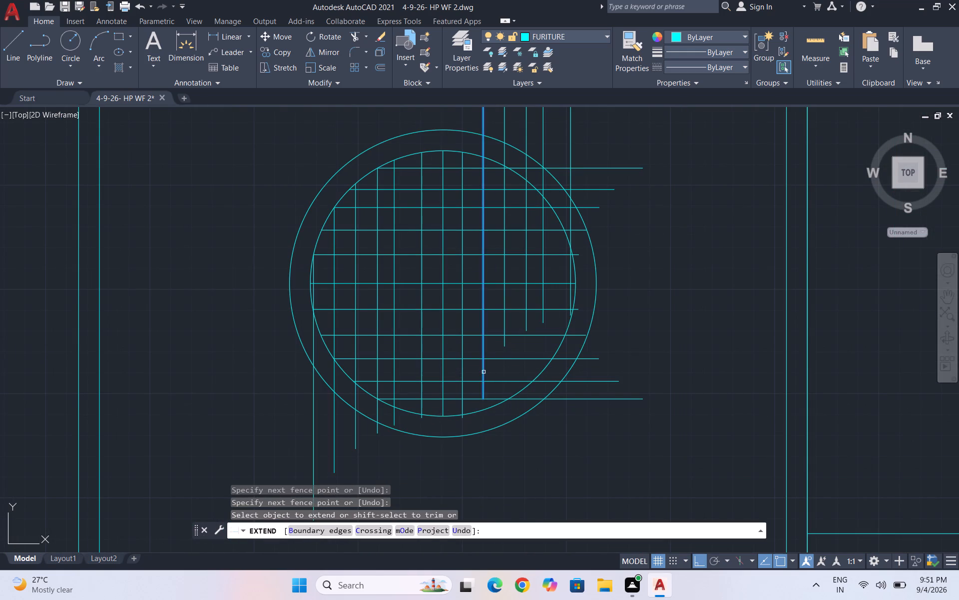
pyautogui.click(483, 372)
pyautogui.click(482, 387)
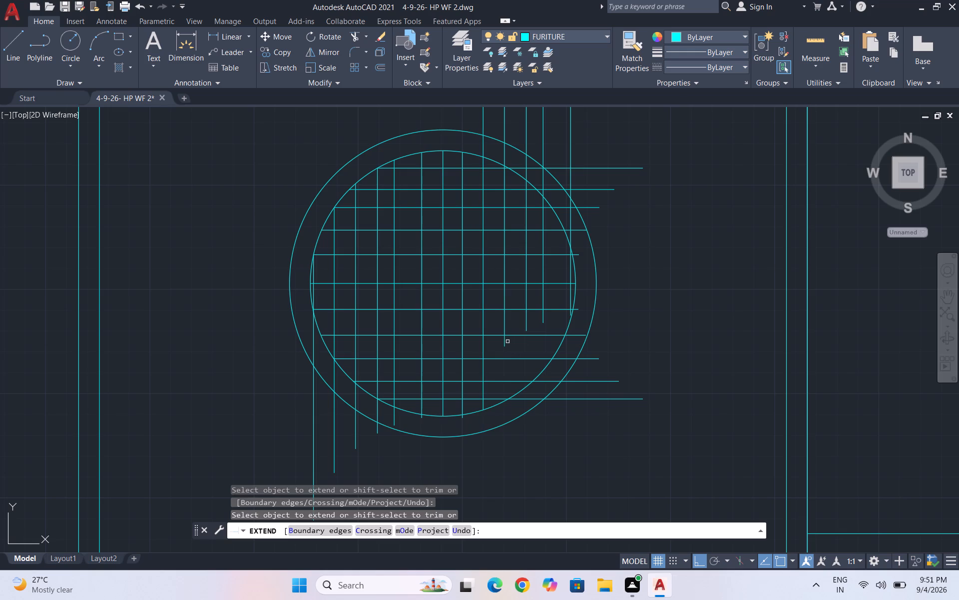
pyautogui.click(506, 340)
pyautogui.click(503, 352)
pyautogui.click(504, 366)
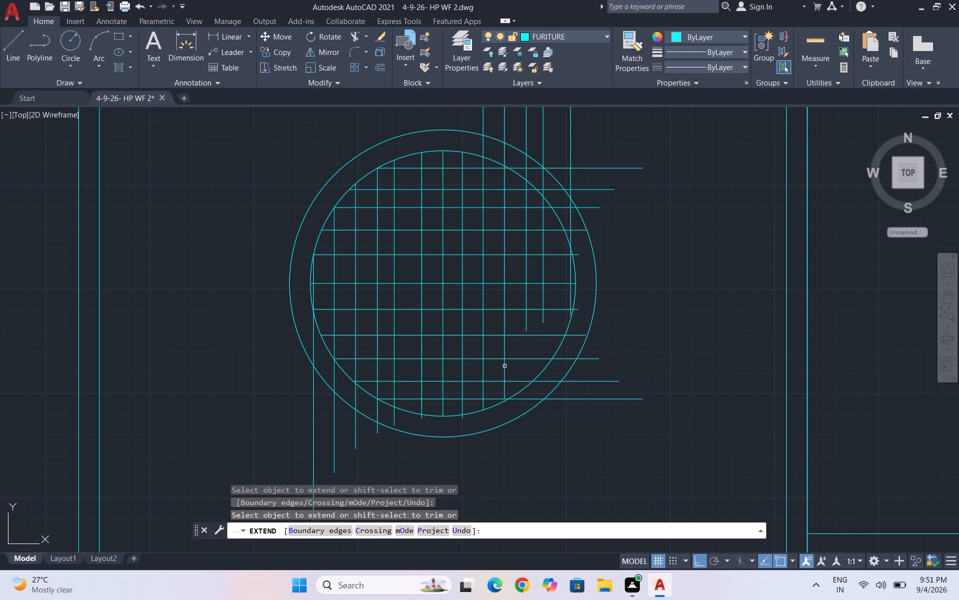
pyautogui.click(504, 378)
# Extend the remaining three vertical lines toward the inner circle's right edge down to its lower arc.
pyautogui.click(525, 321)
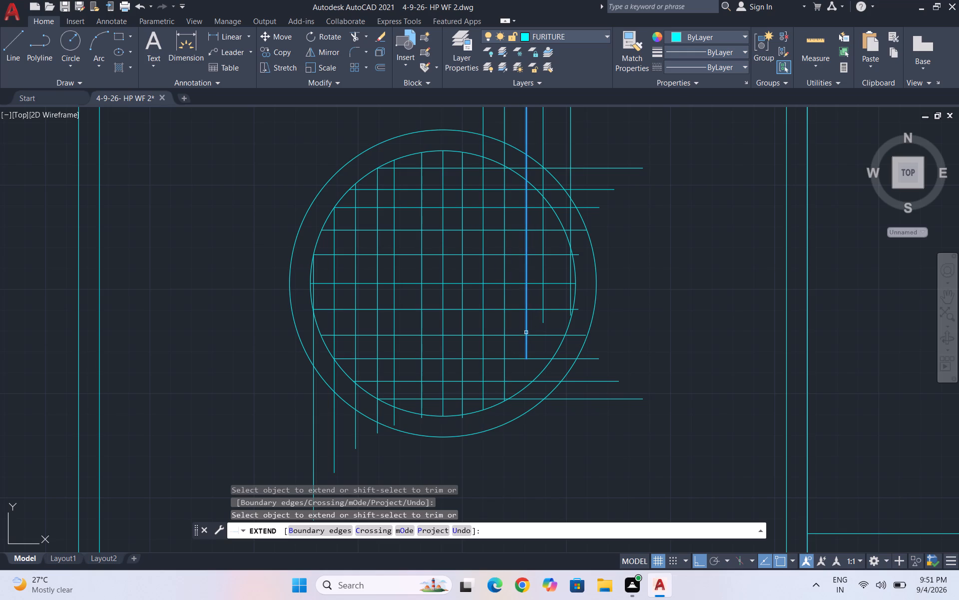
pyautogui.click(523, 343)
pyautogui.click(523, 343)
pyautogui.click(522, 346)
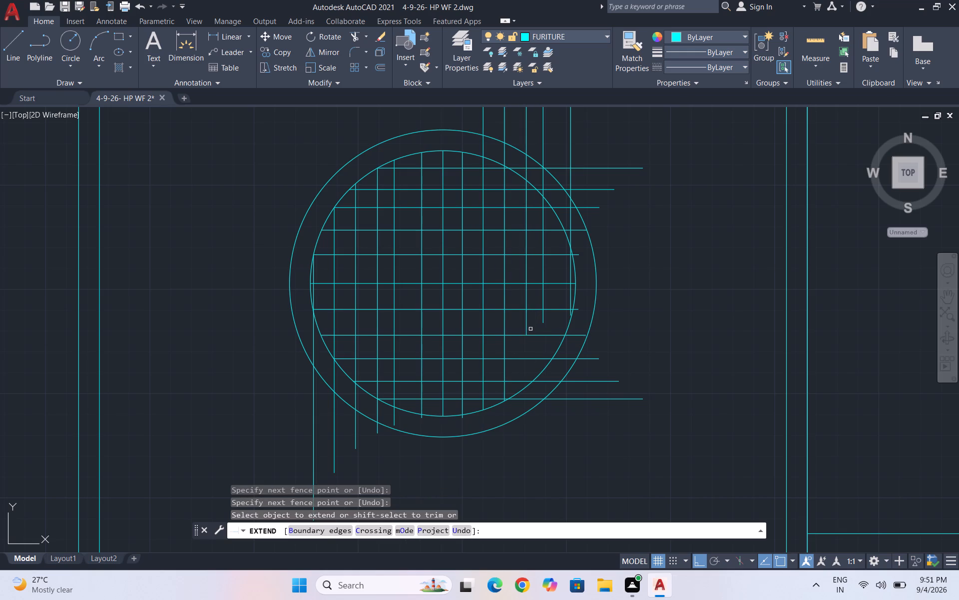
pyautogui.click(527, 326)
pyautogui.click(526, 350)
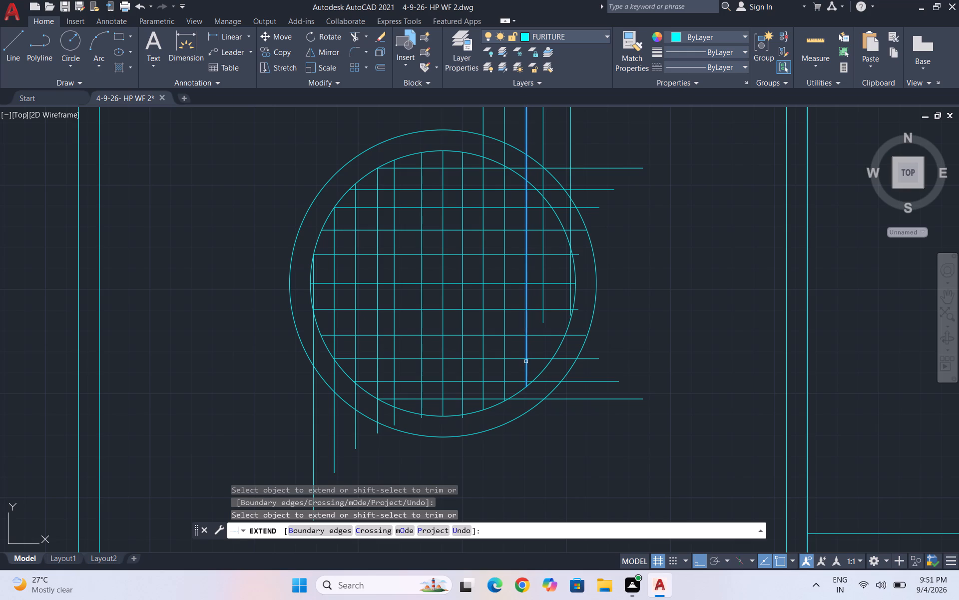
pyautogui.click(526, 366)
pyautogui.click(543, 316)
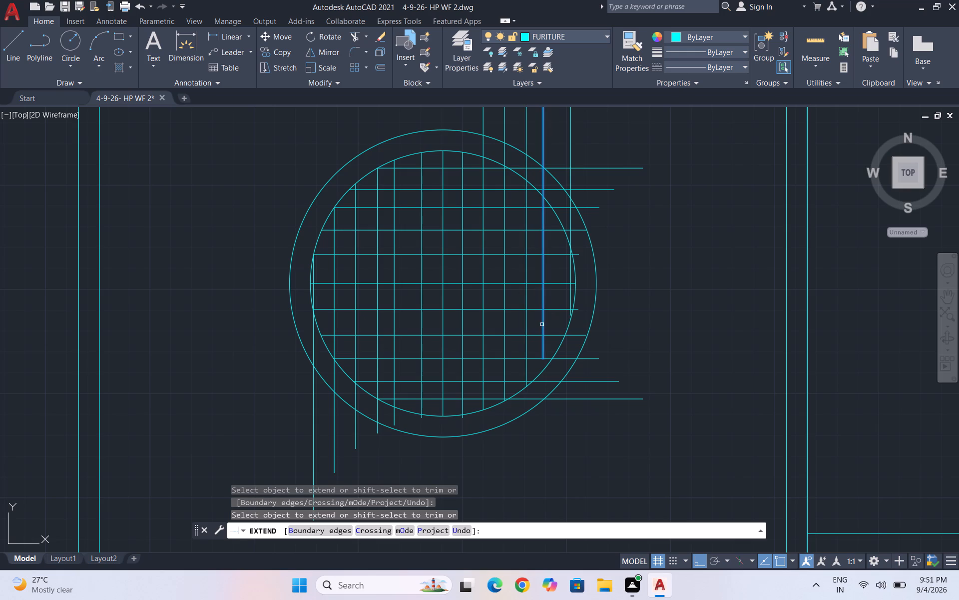
pyautogui.click(542, 324)
pyautogui.click(542, 339)
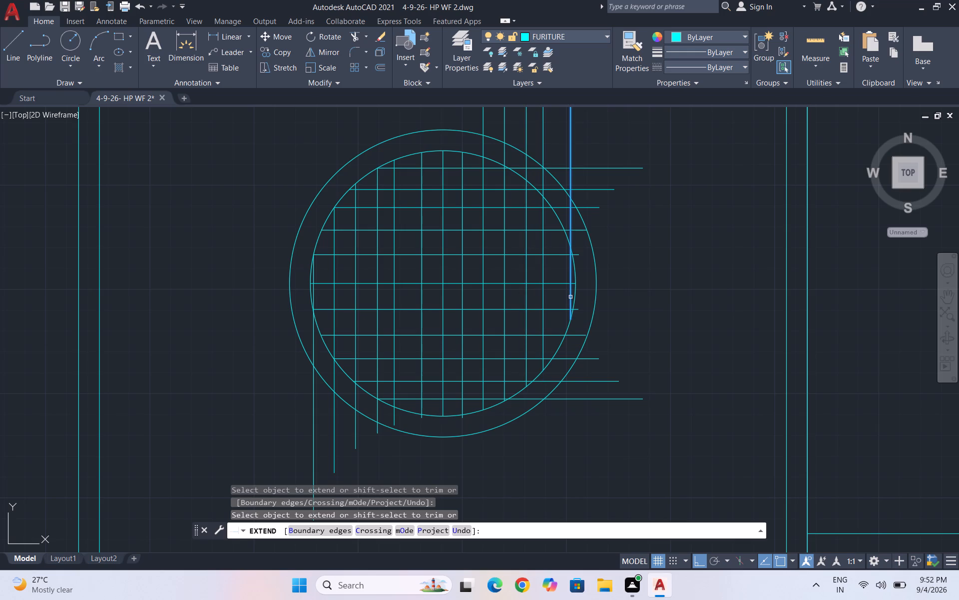
pyautogui.click(570, 297)
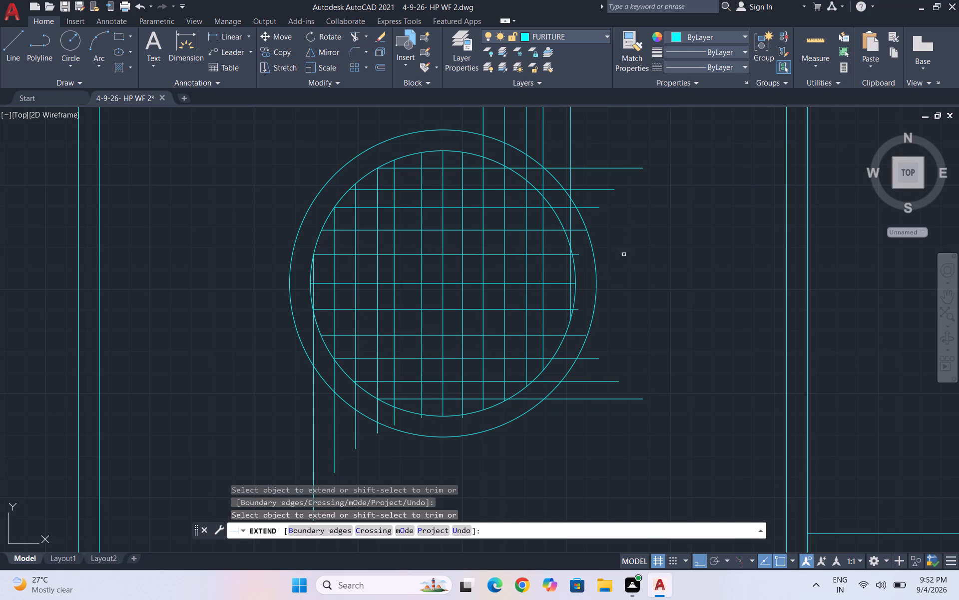
# Trim the right-hand overhangs of the horizontal lines in the circle's lower half back to the inner circle.
pyautogui.keyDown('shift'); pyautogui.scroll(1, 508, 407); pyautogui.keyUp('shift')
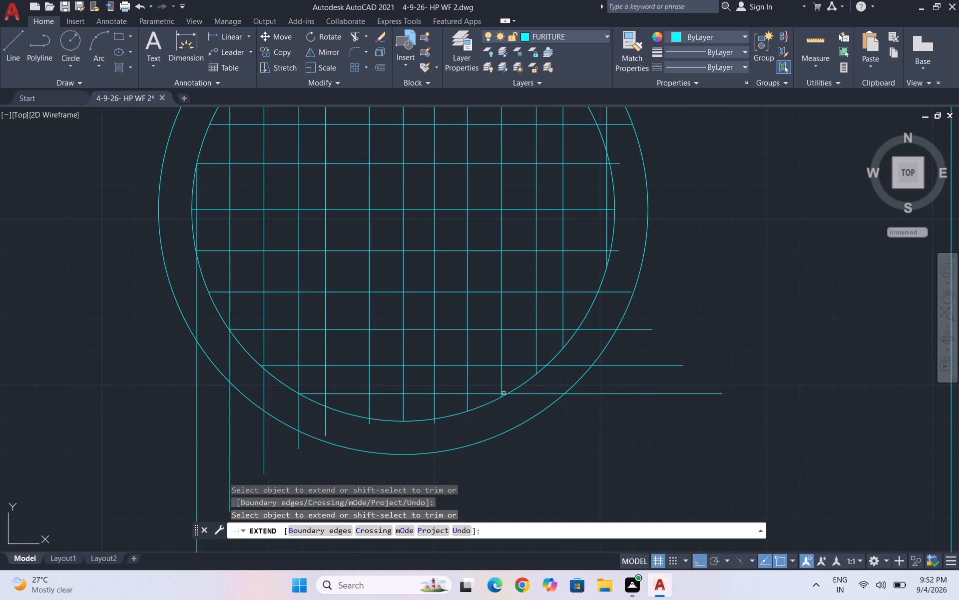
pyautogui.keyDown('shift'); pyautogui.click(618, 251); pyautogui.keyUp('shift')
pyautogui.keyDown('shift'); pyautogui.moveTo(615, 272); pyautogui.dragTo(540, 400); pyautogui.keyUp('shift')
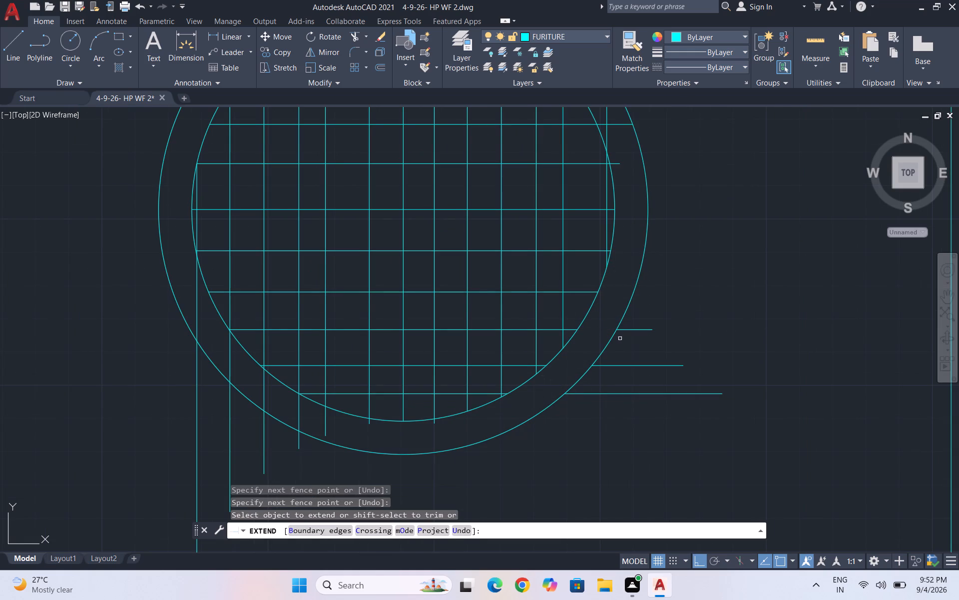
pyautogui.keyDown('shift'); pyautogui.moveTo(634, 320); pyautogui.dragTo(635, 425); pyautogui.keyUp('shift')
pyautogui.keyDown('shift'); pyautogui.scroll(-2, 360, 393); pyautogui.keyUp('shift')
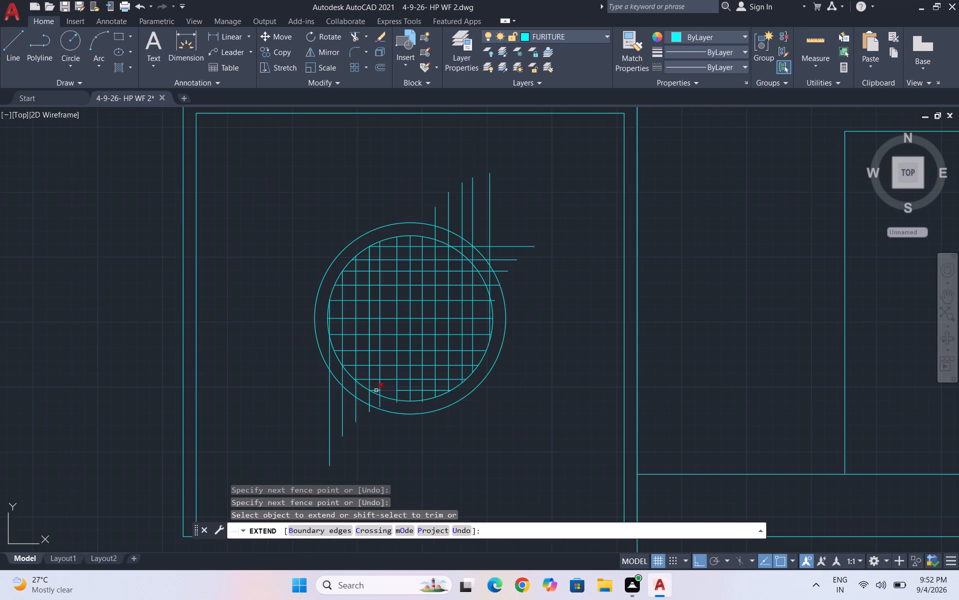
# Trim the vertical lines hanging below the lower-left arc back to the inner circle, including their pieces outside the outer circle.
pyautogui.keyDown('shift'); pyautogui.scroll(2, 344, 384); pyautogui.keyUp('shift')
pyautogui.keyDown('shift'); pyautogui.moveTo(299, 317); pyautogui.dragTo(325, 345); pyautogui.keyUp('shift')
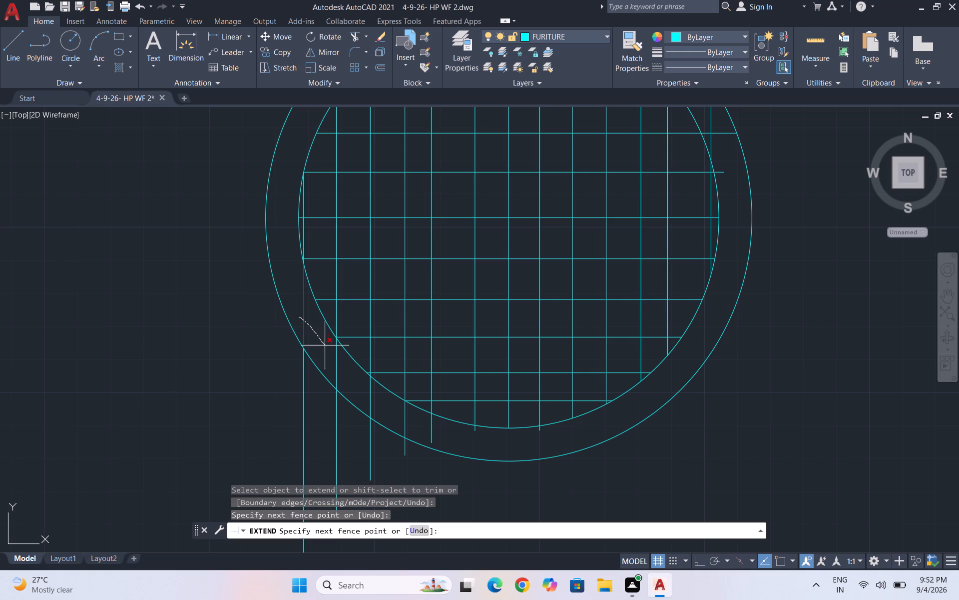
pyautogui.keyDown('shift'); pyautogui.moveTo(325, 345); pyautogui.dragTo(442, 434); pyautogui.keyUp('shift')
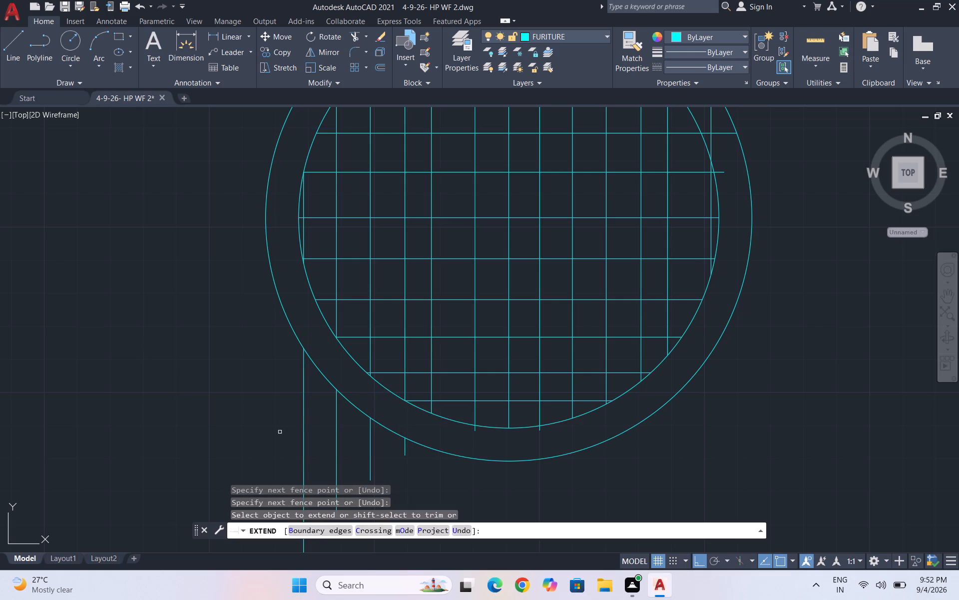
pyautogui.keyDown('shift'); pyautogui.moveTo(283, 416); pyautogui.dragTo(408, 450); pyautogui.keyUp('shift')
pyautogui.keyDown('shift'); pyautogui.scroll(-3, 334, 463); pyautogui.keyUp('shift')
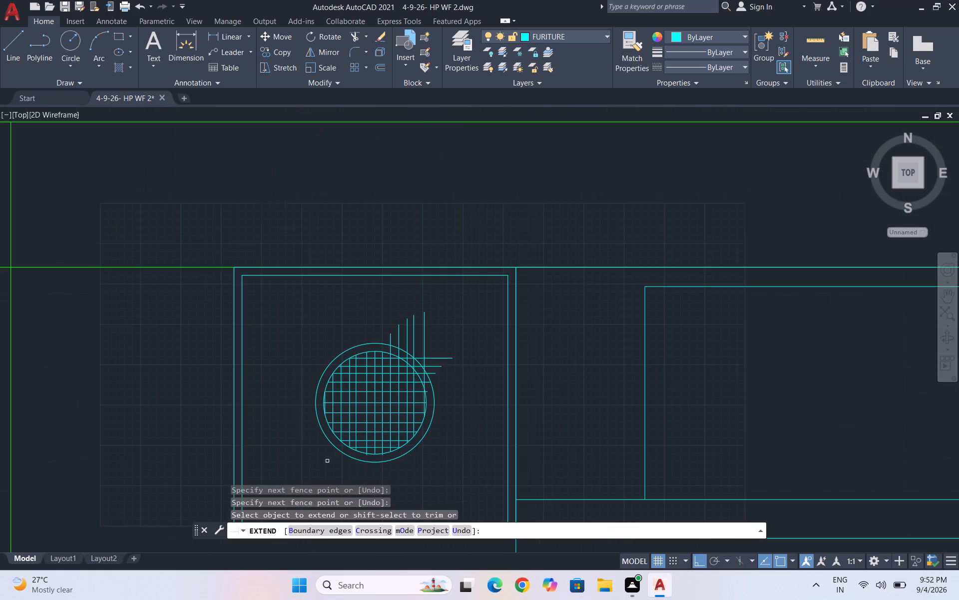
# Trim the vertical and horizontal grid lines crossing the ring between the two circles on the upper-right side.
pyautogui.keyDown('shift'); pyautogui.scroll(4, 398, 353); pyautogui.keyUp('shift')
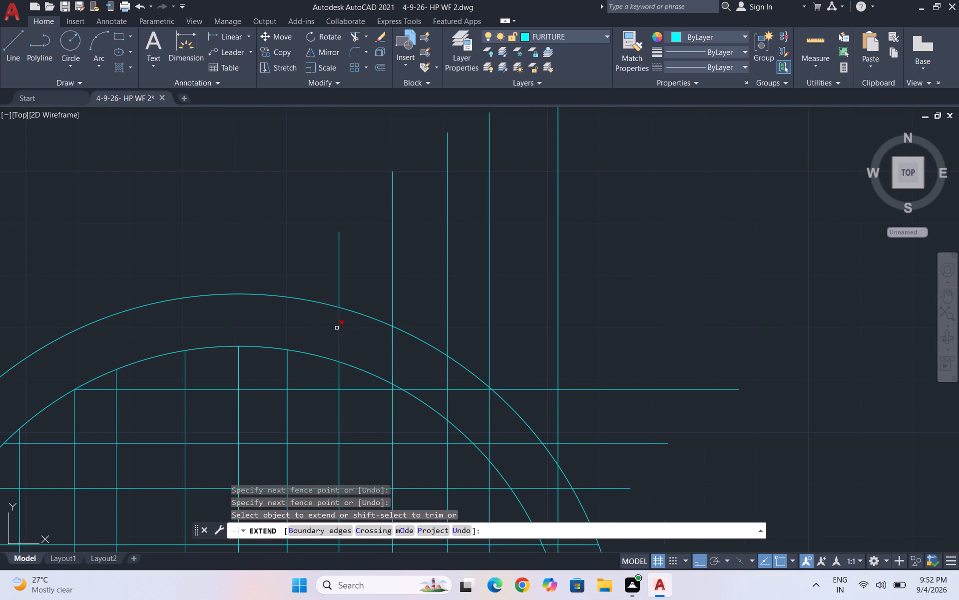
pyautogui.keyDown('shift'); pyautogui.moveTo(333, 325); pyautogui.dragTo(559, 507); pyautogui.keyUp('shift')
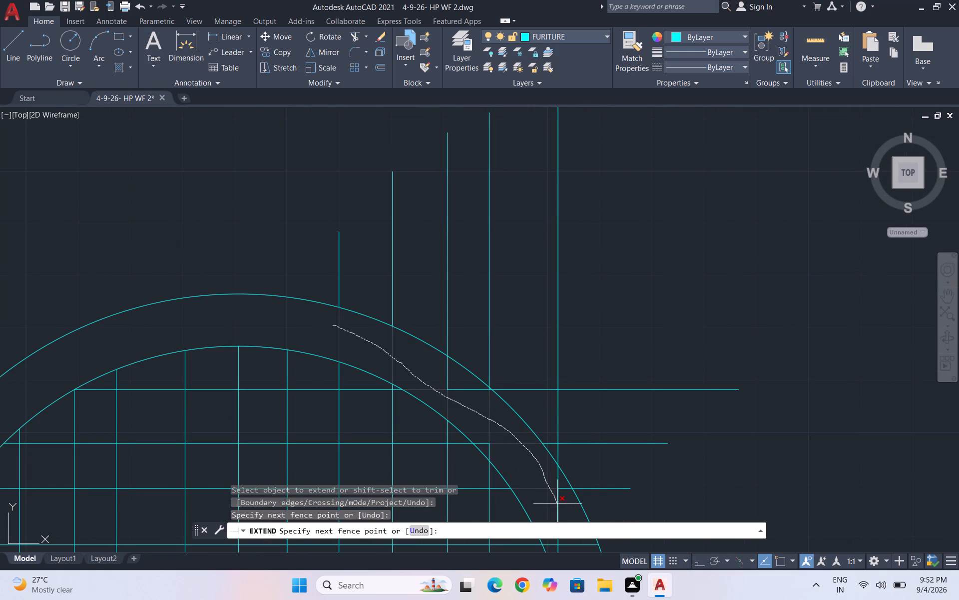
pyautogui.keyDown('shift'); pyautogui.moveTo(559, 507); pyautogui.dragTo(560, 508); pyautogui.keyUp('shift')
pyautogui.keyDown('shift'); pyautogui.scroll(-2, 532, 446); pyautogui.keyUp('shift')
pyautogui.keyDown('shift'); pyautogui.scroll(1, 549, 489); pyautogui.keyUp('shift')
pyautogui.keyDown('shift'); pyautogui.scroll(-2, 550, 478); pyautogui.keyUp('shift')
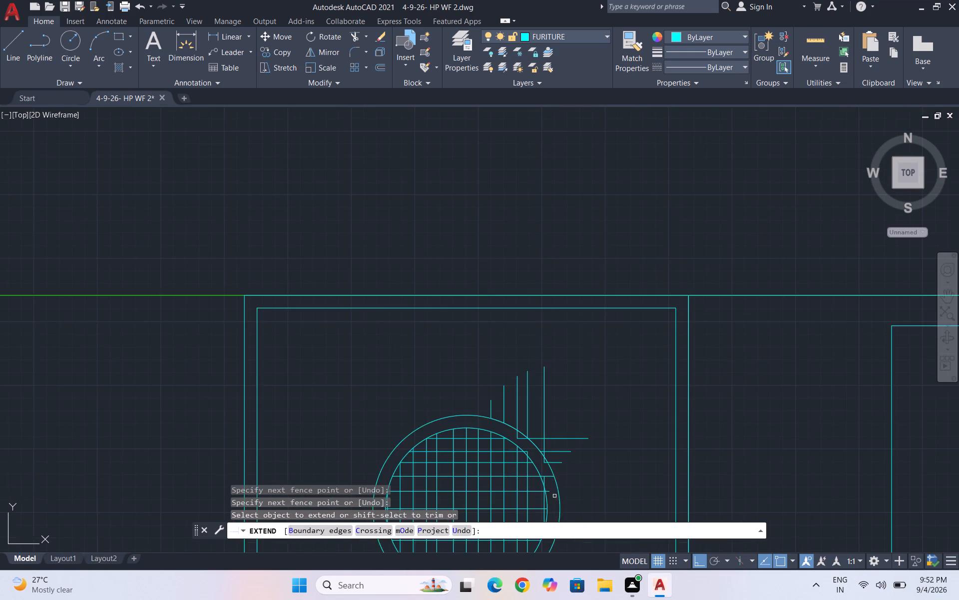
pyautogui.keyDown('shift'); pyautogui.scroll(3, 550, 494); pyautogui.keyUp('shift')
pyautogui.keyDown('shift'); pyautogui.click(538, 481); pyautogui.keyUp('shift')
pyautogui.keyDown('shift'); pyautogui.click(517, 429); pyautogui.keyUp('shift')
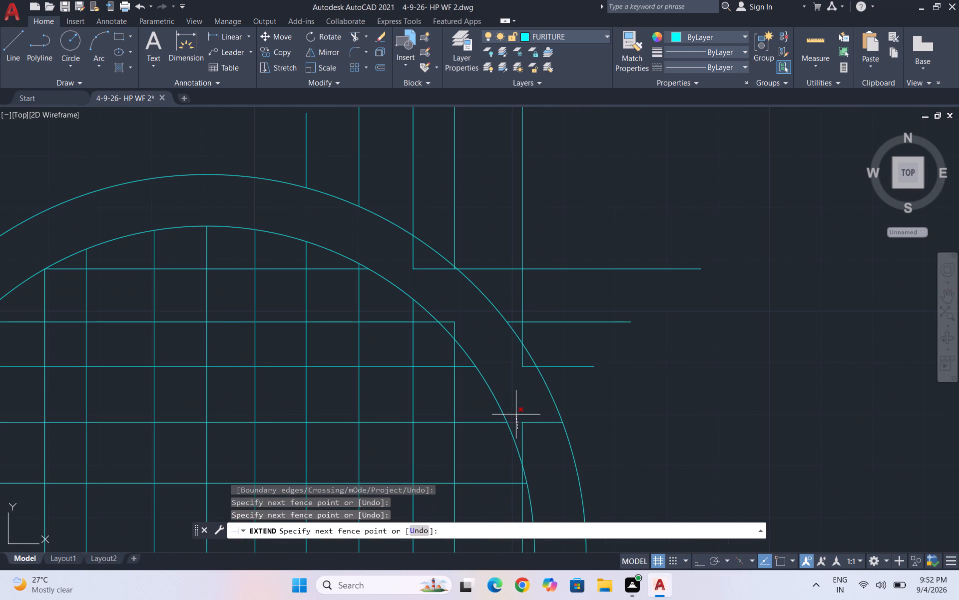
pyautogui.keyDown('shift'); pyautogui.moveTo(516, 414); pyautogui.dragTo(545, 446); pyautogui.keyUp('shift')
pyautogui.keyDown('shift'); pyautogui.moveTo(532, 422); pyautogui.dragTo(528, 407); pyautogui.keyUp('shift')
pyautogui.keyDown('shift'); pyautogui.moveTo(521, 427); pyautogui.dragTo(537, 436); pyautogui.keyUp('shift')
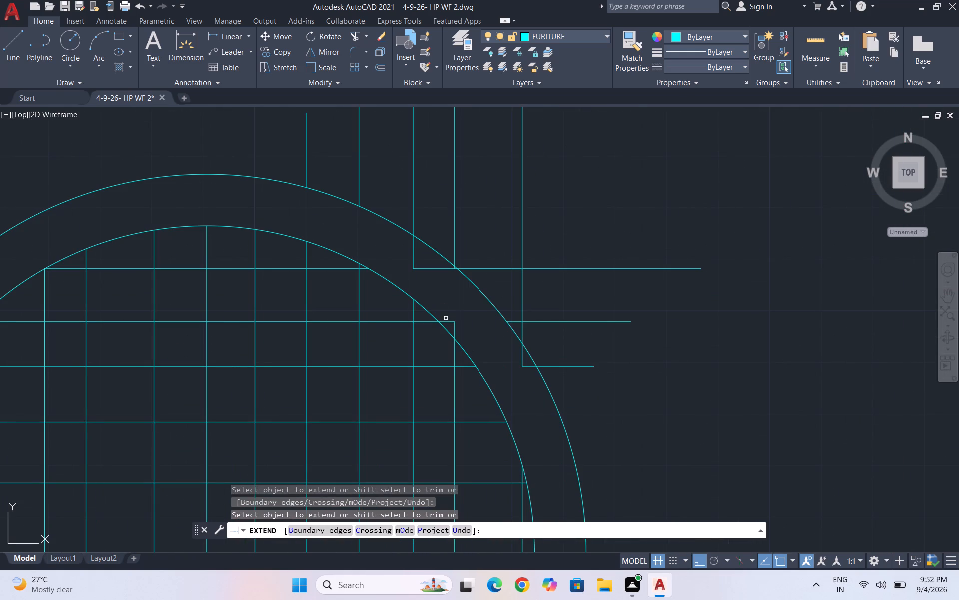
# Trim the small line pieces still left inside the ring between the two circles at the upper right.
pyautogui.keyDown('shift'); pyautogui.click(452, 321); pyautogui.keyUp('shift')
pyautogui.keyDown('shift'); pyautogui.moveTo(452, 321); pyautogui.dragTo(464, 329); pyautogui.keyUp('shift')
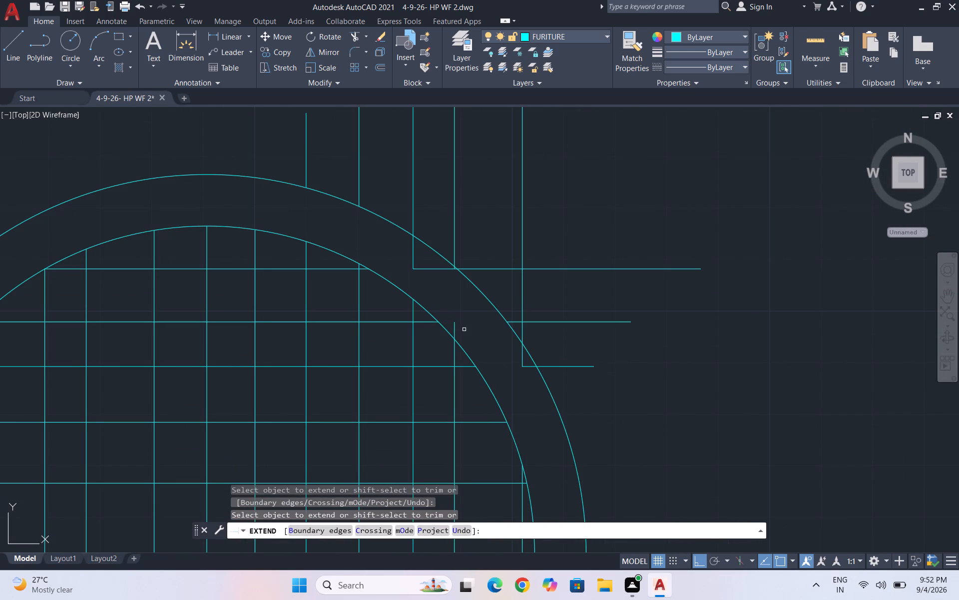
pyautogui.keyDown('shift'); pyautogui.click(453, 329); pyautogui.keyUp('shift')
pyautogui.keyDown('shift'); pyautogui.click(467, 320); pyautogui.keyUp('shift')
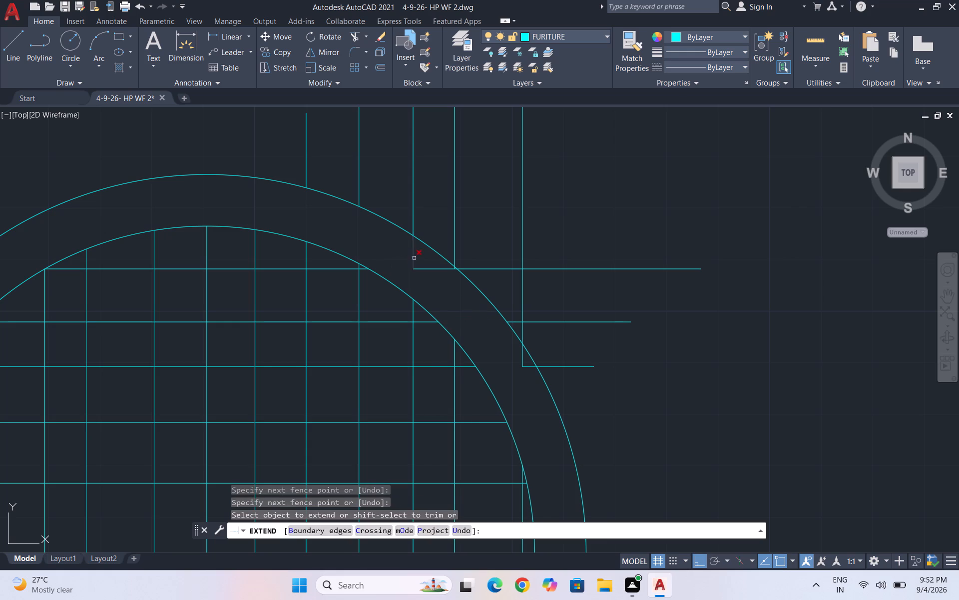
pyautogui.keyDown('shift'); pyautogui.moveTo(411, 250); pyautogui.dragTo(443, 288); pyautogui.keyUp('shift')
pyautogui.keyDown('shift'); pyautogui.moveTo(521, 361); pyautogui.dragTo(530, 372); pyautogui.keyUp('shift')
pyautogui.keyDown('shift'); pyautogui.moveTo(529, 370); pyautogui.dragTo(526, 365); pyautogui.keyUp('shift')
pyautogui.keyDown('shift'); pyautogui.click(518, 355); pyautogui.keyUp('shift')
pyautogui.keyDown('shift'); pyautogui.scroll(4, 453, 265); pyautogui.keyUp('shift')
pyautogui.keyDown('shift'); pyautogui.moveTo(445, 289); pyautogui.dragTo(465, 309); pyautogui.keyUp('shift')
pyautogui.keyDown('shift'); pyautogui.scroll(-3, 455, 309); pyautogui.keyUp('shift')
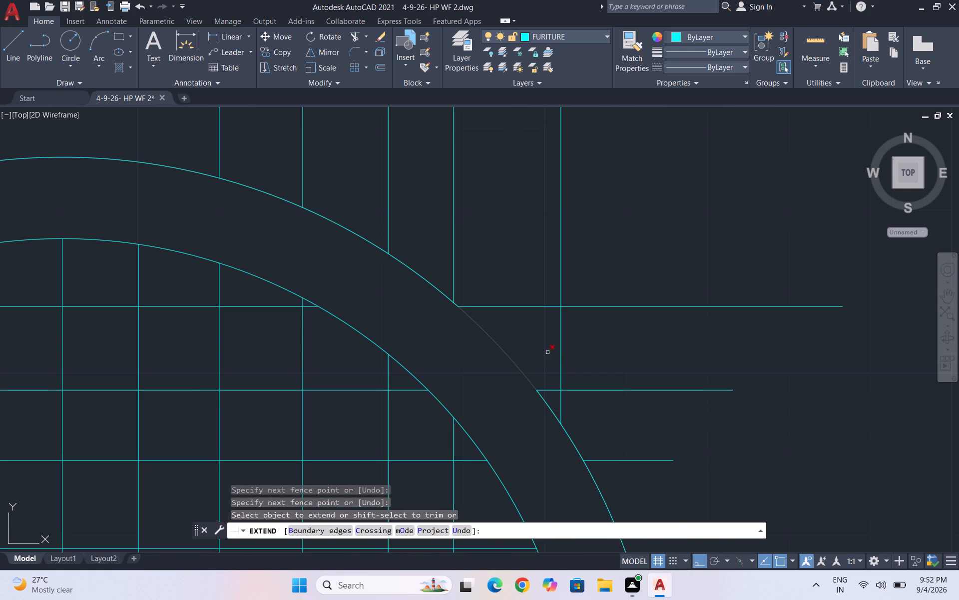
pyautogui.keyDown('shift'); pyautogui.scroll(-2, 613, 420); pyautogui.keyUp('shift')
# Erase the three horizontal and five vertical leftover segments outside the outer circle at the upper right.
pyautogui.keyDown('shift'); pyautogui.click(645, 441); pyautogui.keyUp('shift')
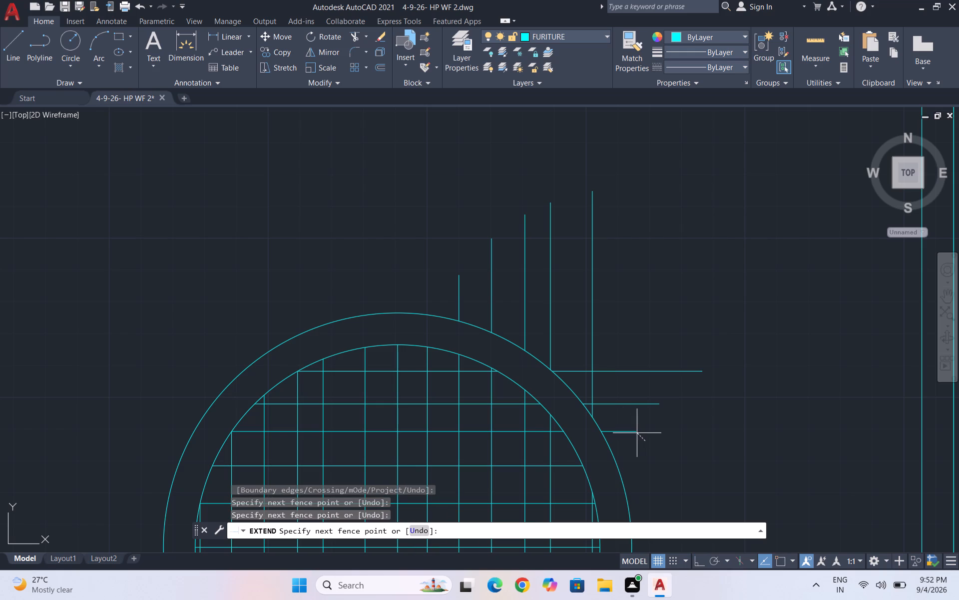
pyautogui.press('Escape')
pyautogui.press('Escape')
pyautogui.click(642, 440)
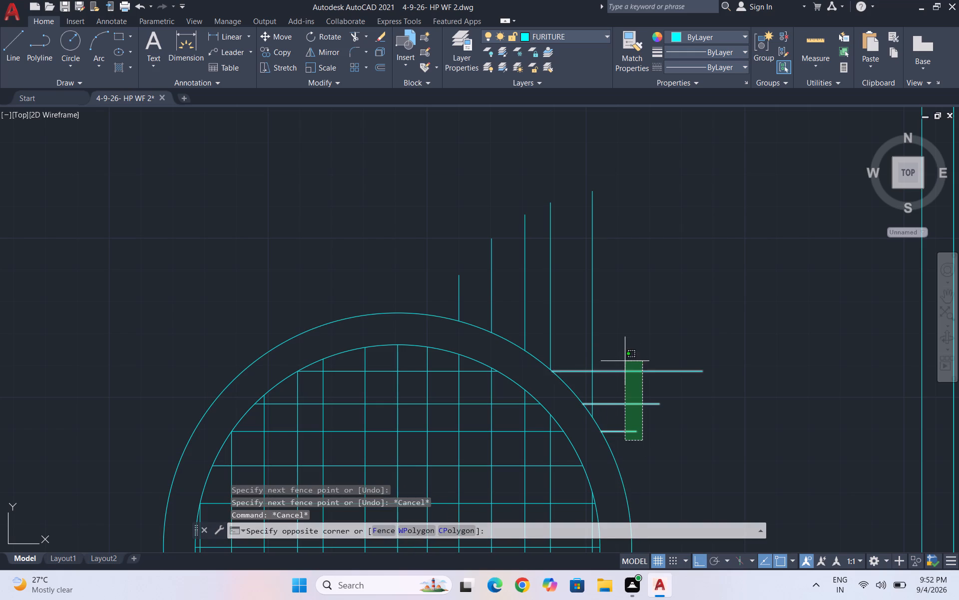
pyautogui.click(625, 361)
pyautogui.click(600, 252)
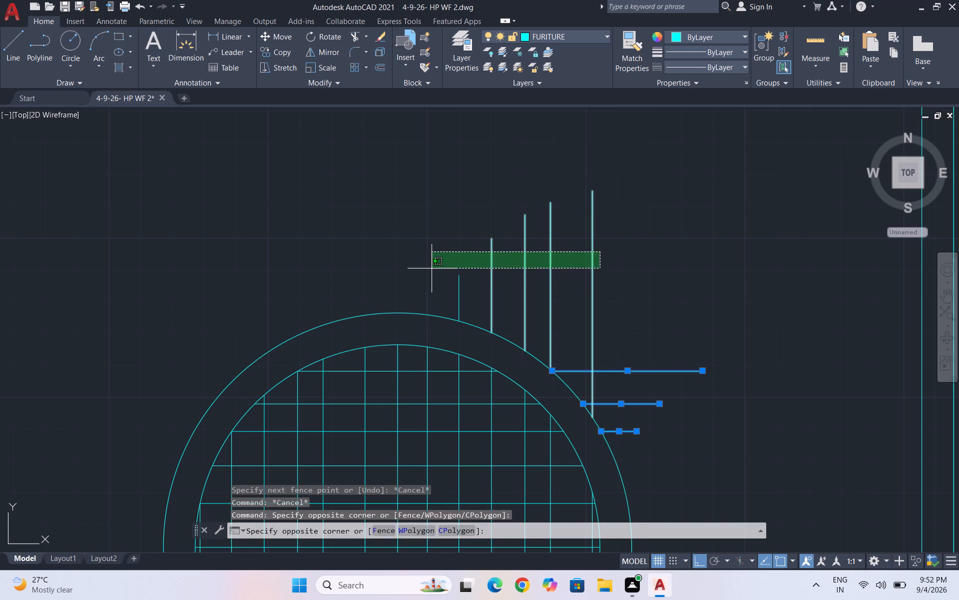
pyautogui.click(423, 281)
pyautogui.press('Delete')
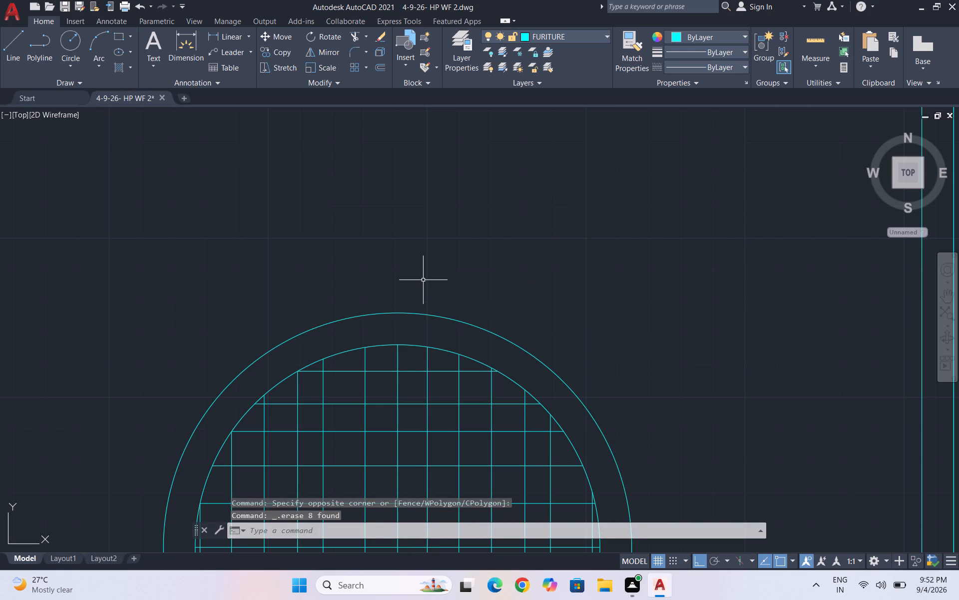
pyautogui.press('Escape')
pyautogui.press('Escape')
# Draw a diagonal line between the left ends of the third and fifth horizontal lines from the top, on the inner circle.
pyautogui.scroll(-2, 461, 258)
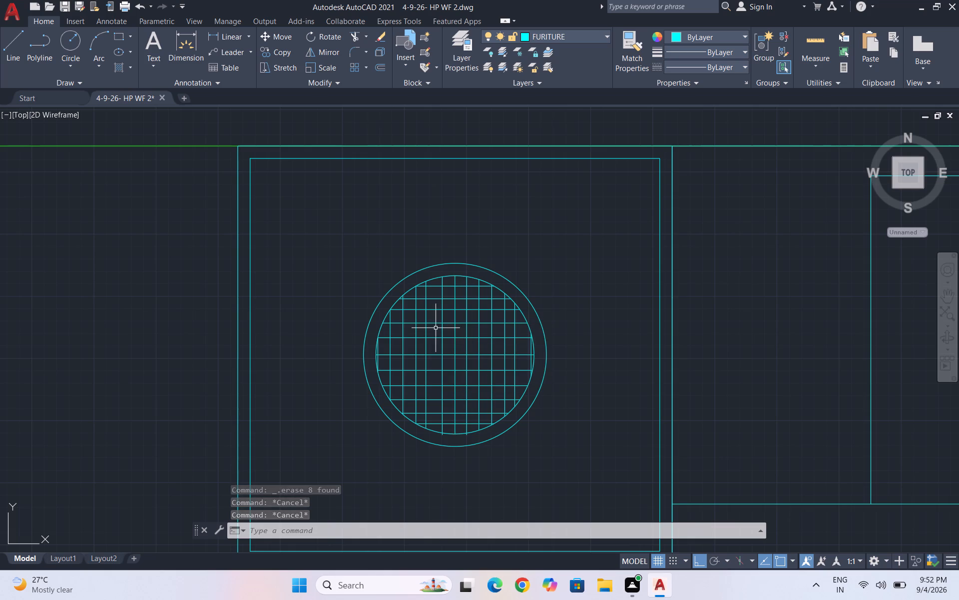
pyautogui.press('l')
pyautogui.press('Return')
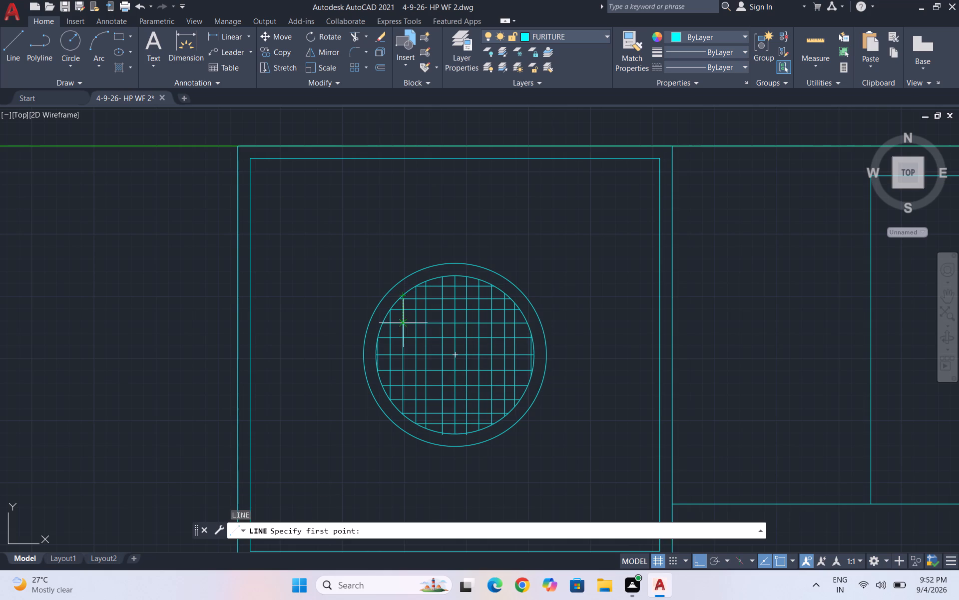
pyautogui.scroll(3, 378, 331)
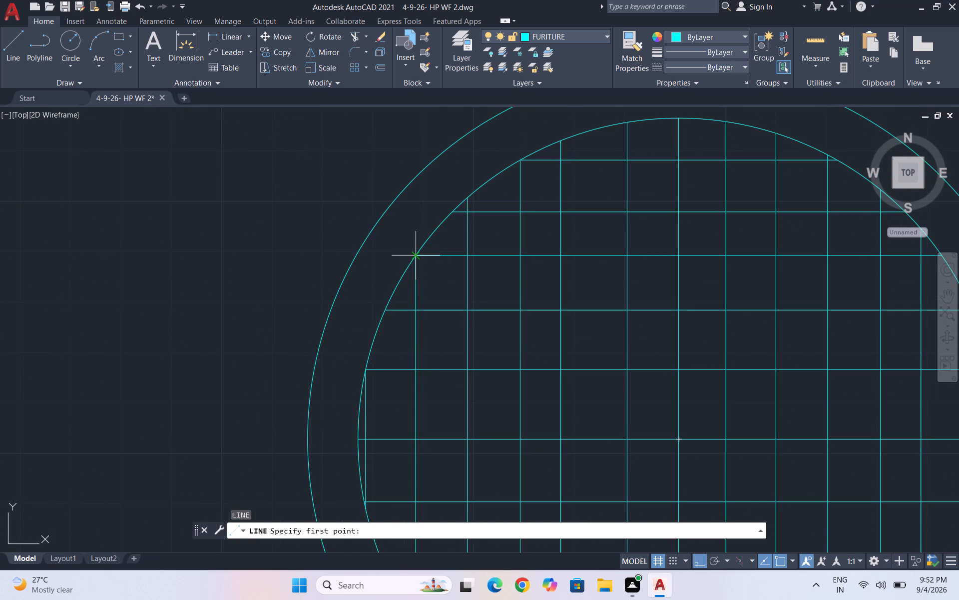
pyautogui.click(412, 258)
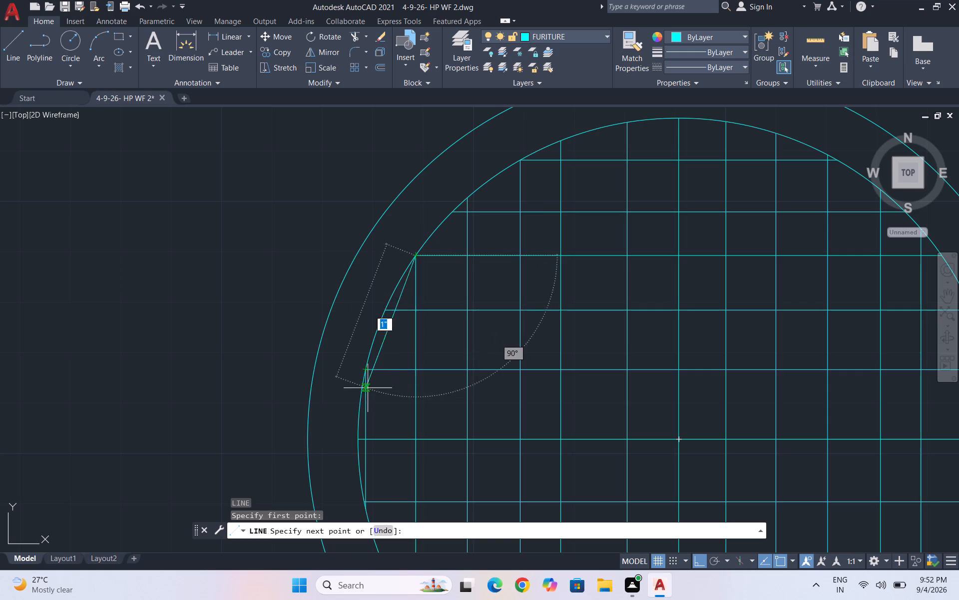
pyautogui.click(367, 373)
pyautogui.press('Escape')
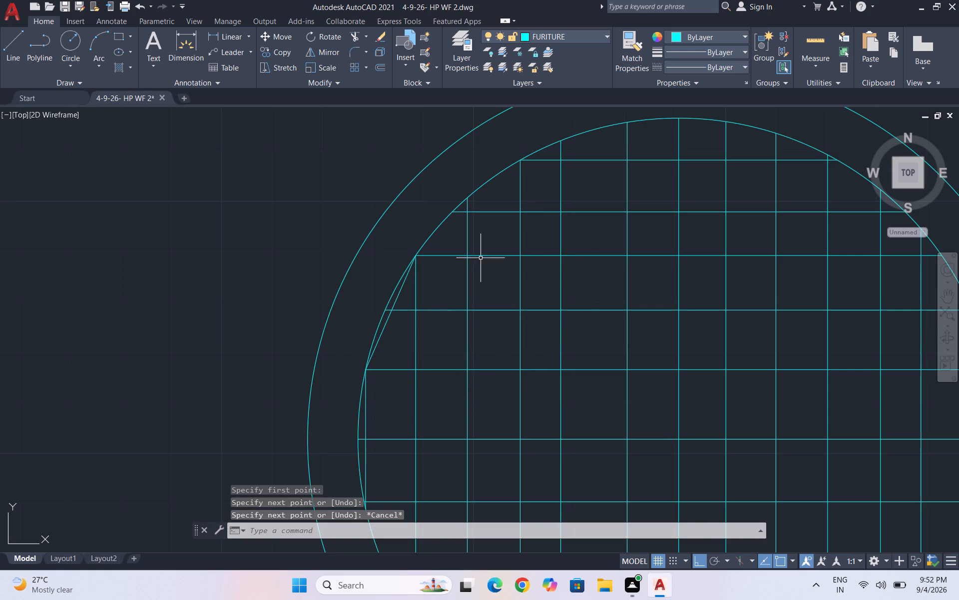
# Draw three diagonals from the tops of the third, fourth and fifth vertical lines to the left ends of the sixth, seventh and eighth horizontals.
pyautogui.press('space')
pyautogui.click(465, 198)
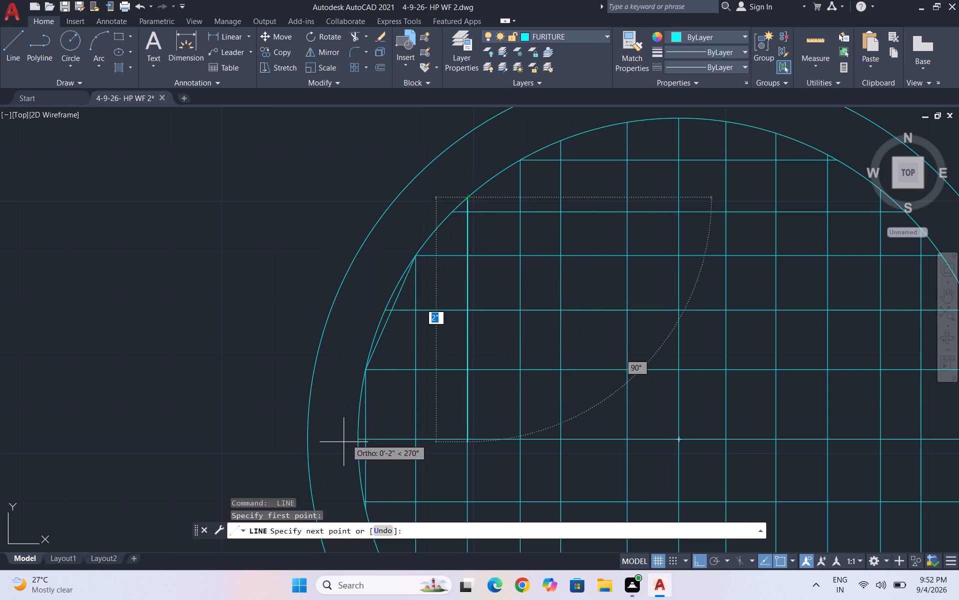
pyautogui.click(357, 433)
pyautogui.press('space')
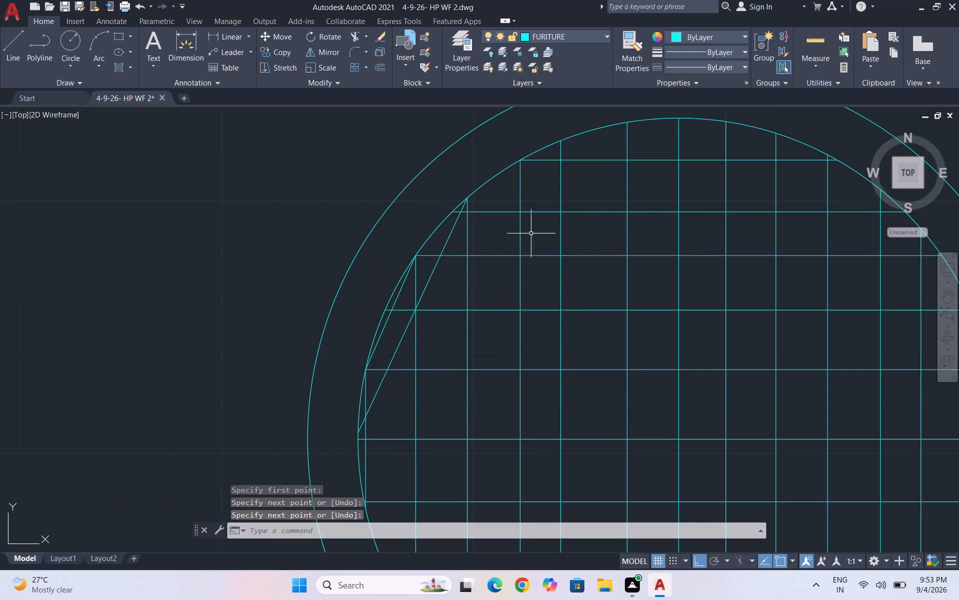
pyautogui.press('space')
pyautogui.click(520, 162)
pyautogui.scroll(-1, 388, 411)
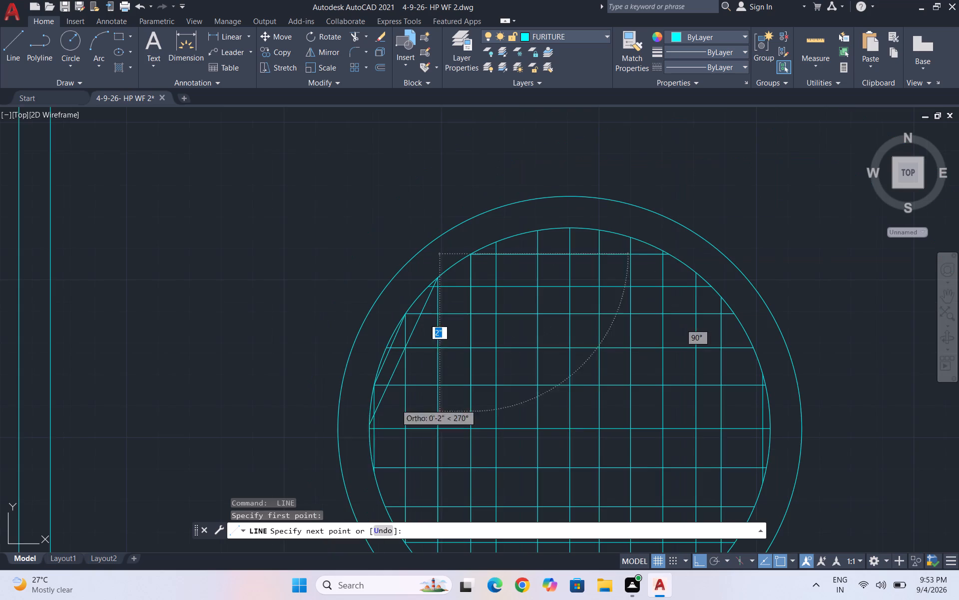
pyautogui.click(375, 470)
pyautogui.press('space')
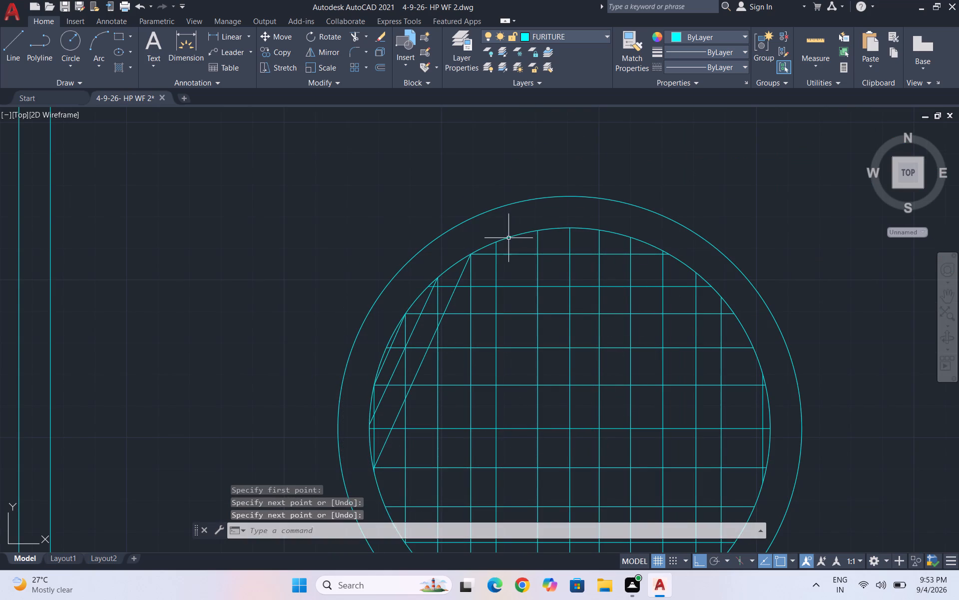
pyautogui.press('space')
pyautogui.click(497, 242)
pyautogui.scroll(-2, 502, 232)
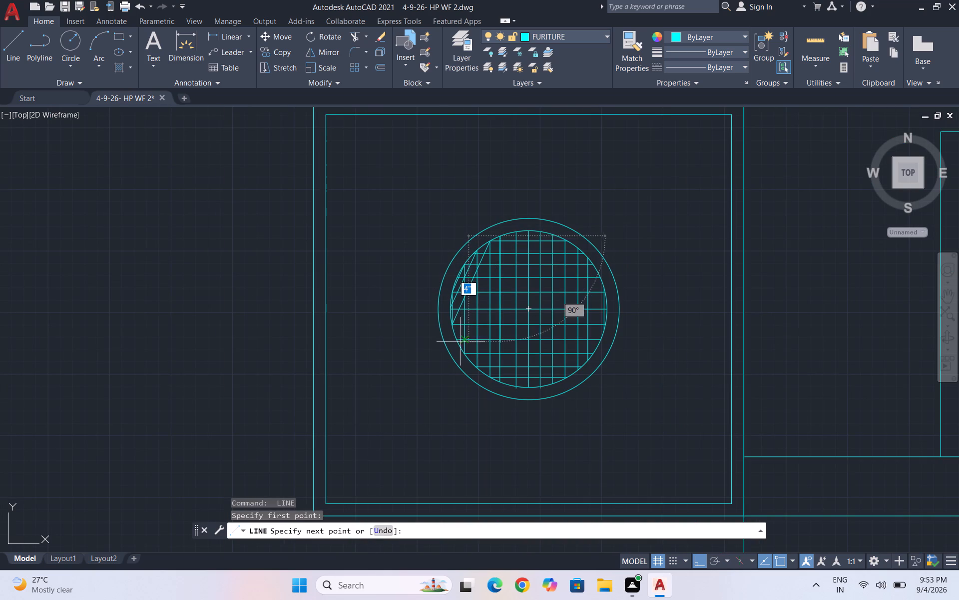
pyautogui.click(454, 342)
pyautogui.press('space')
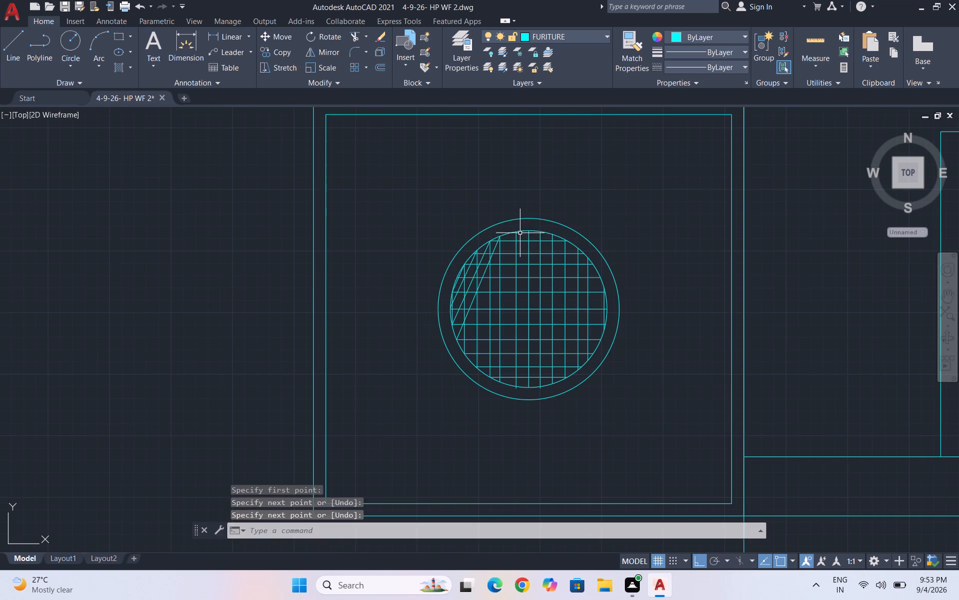
# Draw three diagonals from the tops of the sixth, seventh and eighth vertical lines to the bottoms of the second, third and fourth verticals.
pyautogui.press('space')
pyautogui.click(517, 232)
pyautogui.scroll(1, 477, 347)
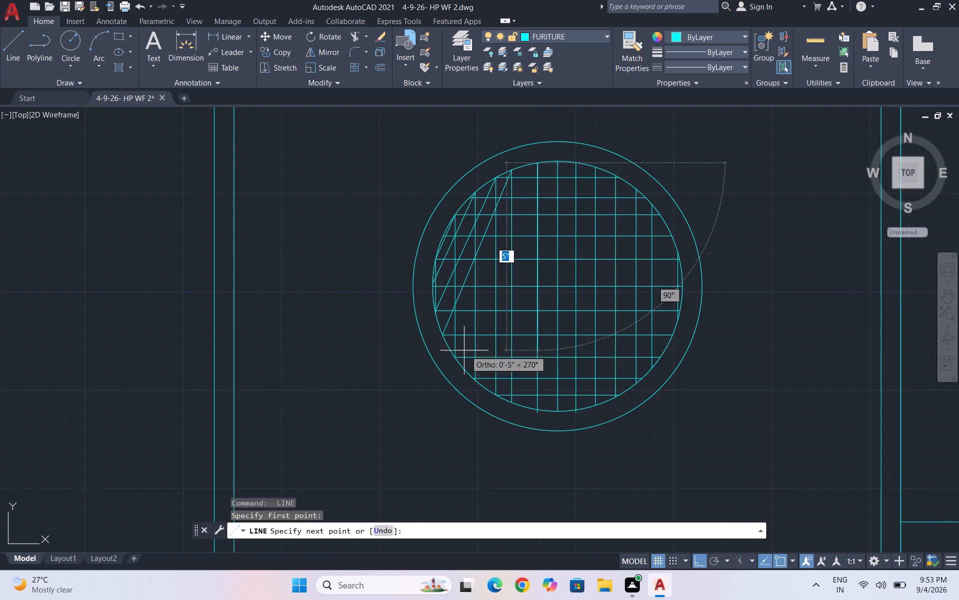
pyautogui.click(457, 353)
pyautogui.press('space')
pyautogui.press('space')
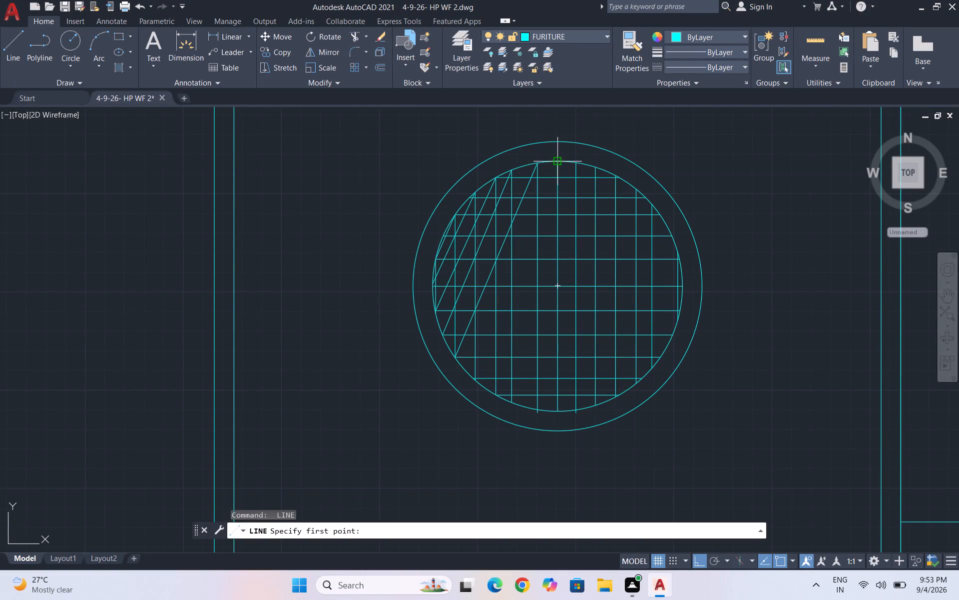
pyautogui.click(554, 163)
pyautogui.click(478, 379)
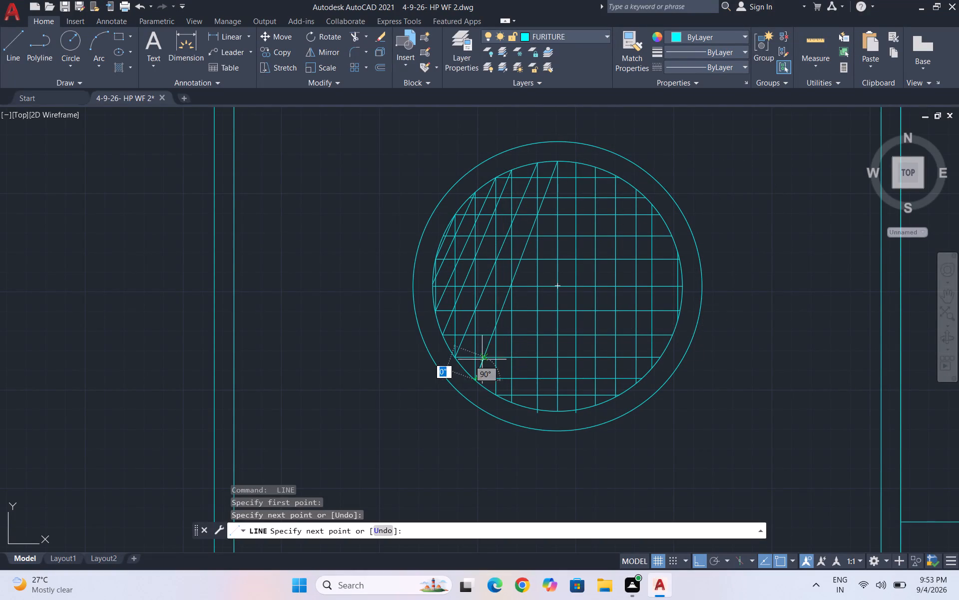
pyautogui.press('space')
pyautogui.press('space')
pyautogui.click(574, 165)
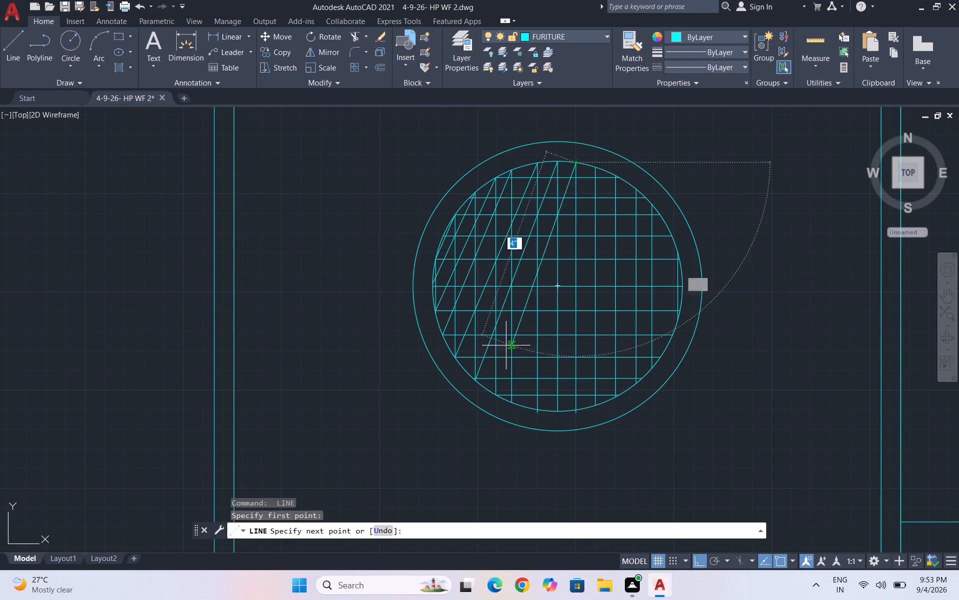
pyautogui.click(496, 394)
pyautogui.press('space')
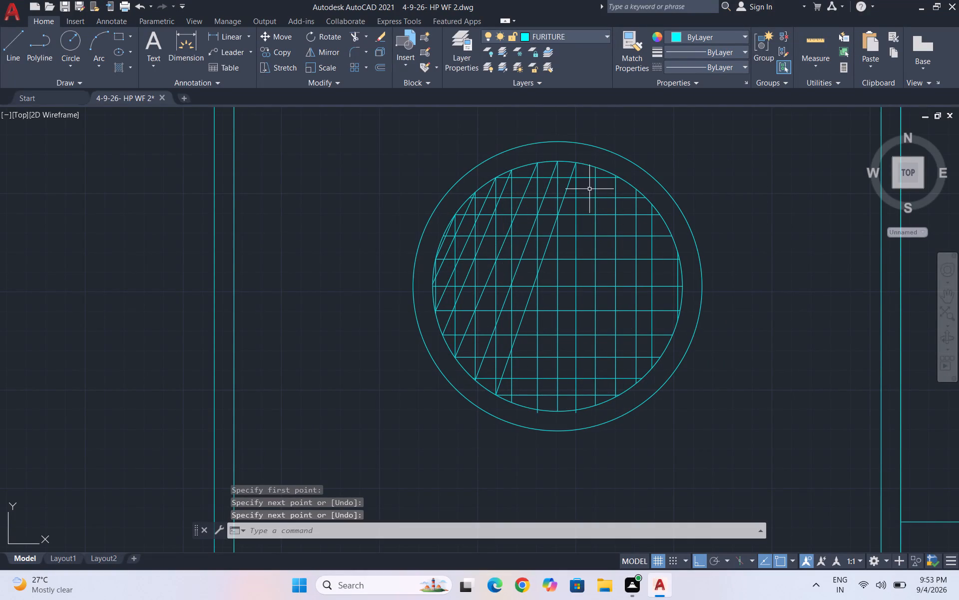
# Draw two diagonals from the tops of the ninth and tenth vertical lines to the bottoms of the fifth and sixth verticals.
pyautogui.press('space')
pyautogui.click(597, 167)
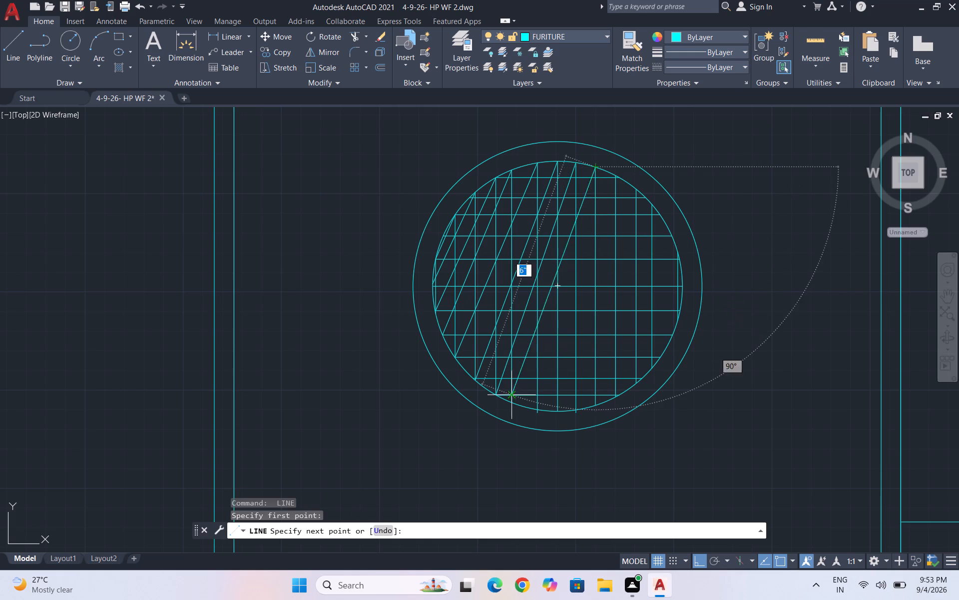
pyautogui.click(513, 401)
pyautogui.press('space')
pyautogui.press('space')
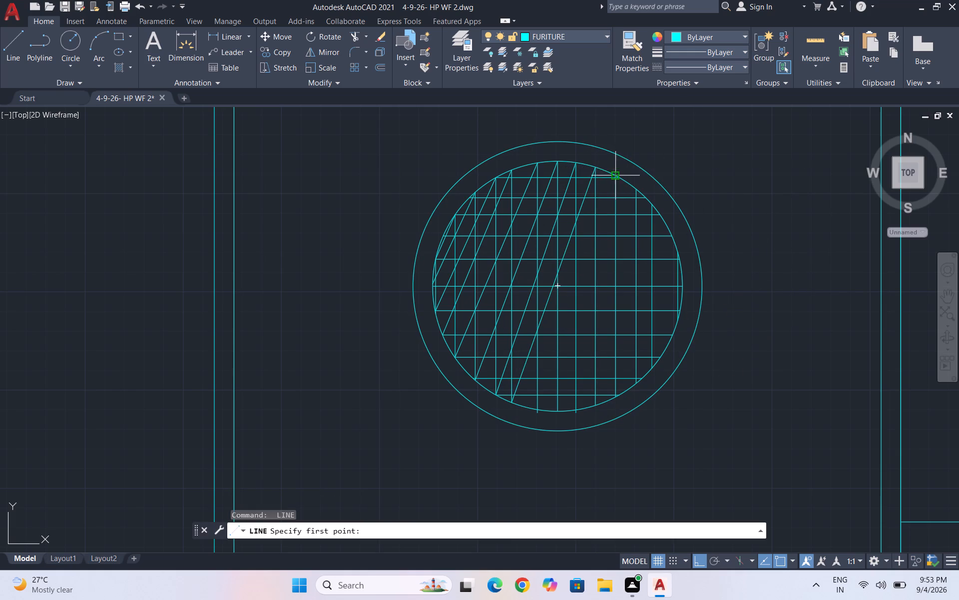
pyautogui.click(613, 172)
pyautogui.scroll(3, 534, 409)
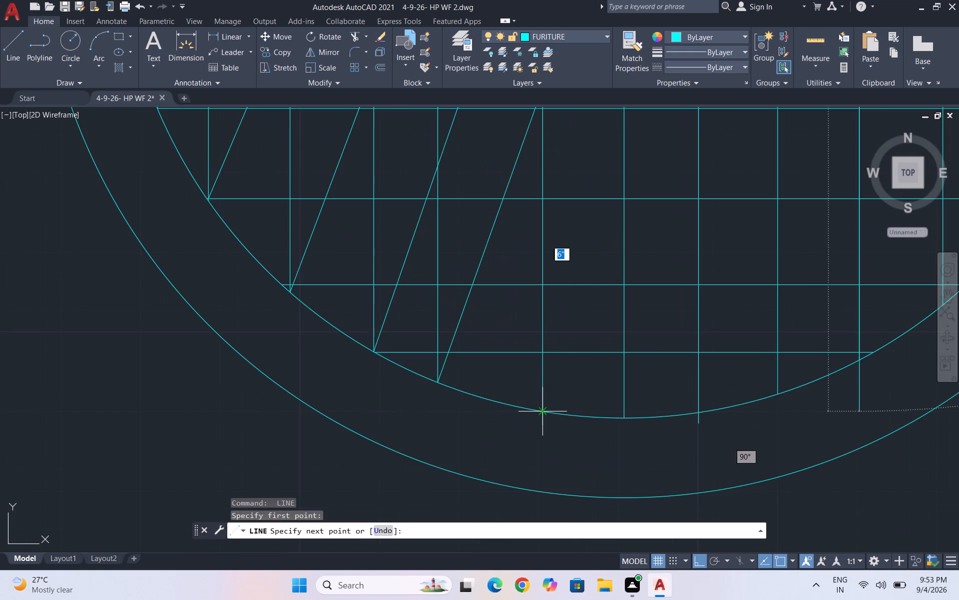
pyautogui.click(540, 412)
pyautogui.scroll(-4, 520, 390)
pyautogui.press('space')
# Draw diagonals from the eleventh vertical's top to the seventh's bottom, and from the second horizontal's right end to the eighth vertical's bottom.
pyautogui.press('space')
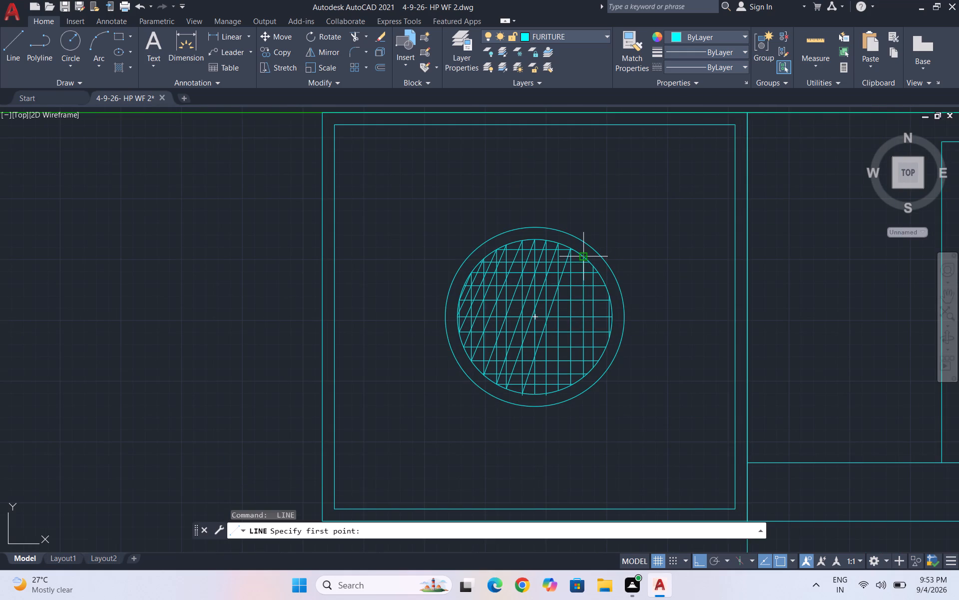
pyautogui.click(583, 255)
pyautogui.scroll(2, 543, 396)
pyautogui.click(522, 392)
pyautogui.press('space')
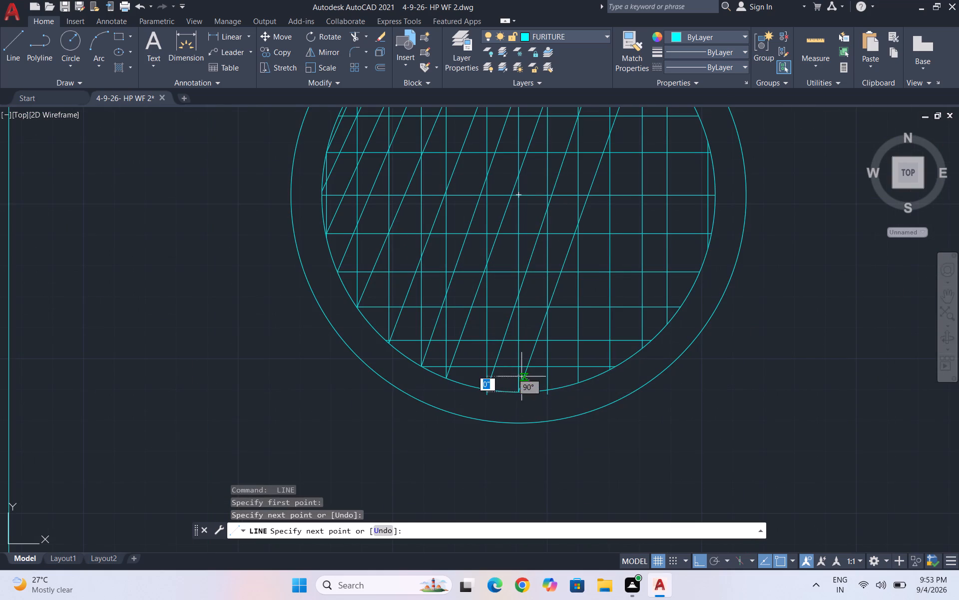
pyautogui.scroll(-2, 556, 310)
pyautogui.scroll(2, 574, 285)
pyautogui.press('space')
pyautogui.scroll(-1, 623, 222)
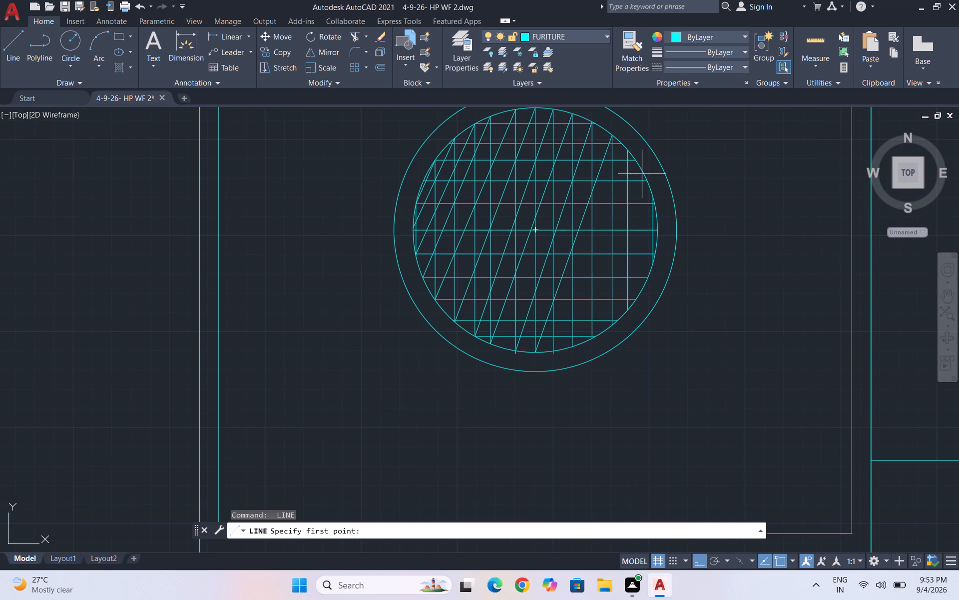
pyautogui.click(623, 143)
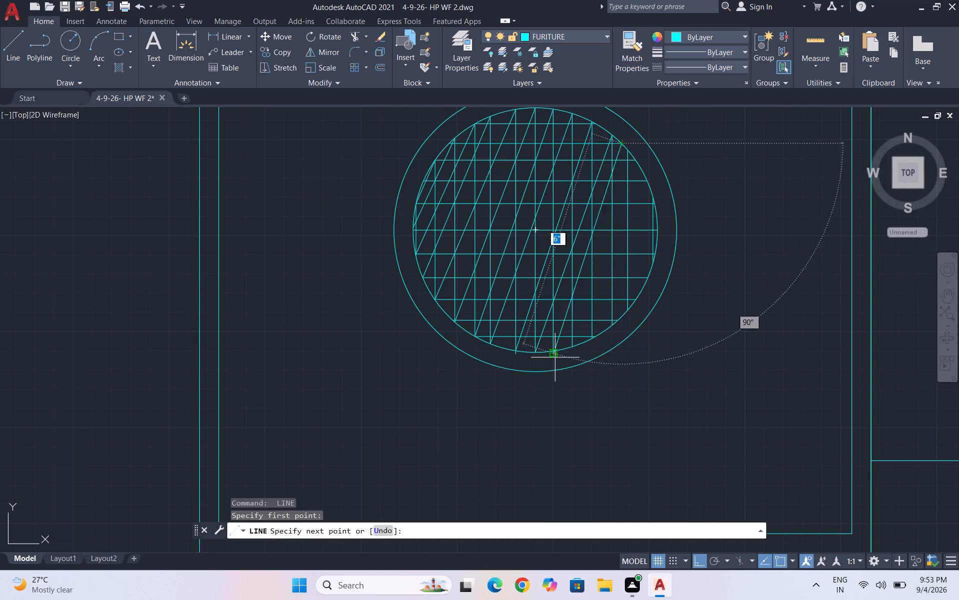
pyautogui.click(555, 357)
pyautogui.press('space')
# Draw a diagonal from the top of the twelfth vertical line to the bottom of the ninth vertical line.
pyautogui.scroll(1, 596, 267)
pyautogui.scroll(-2, 599, 257)
pyautogui.scroll(3, 616, 184)
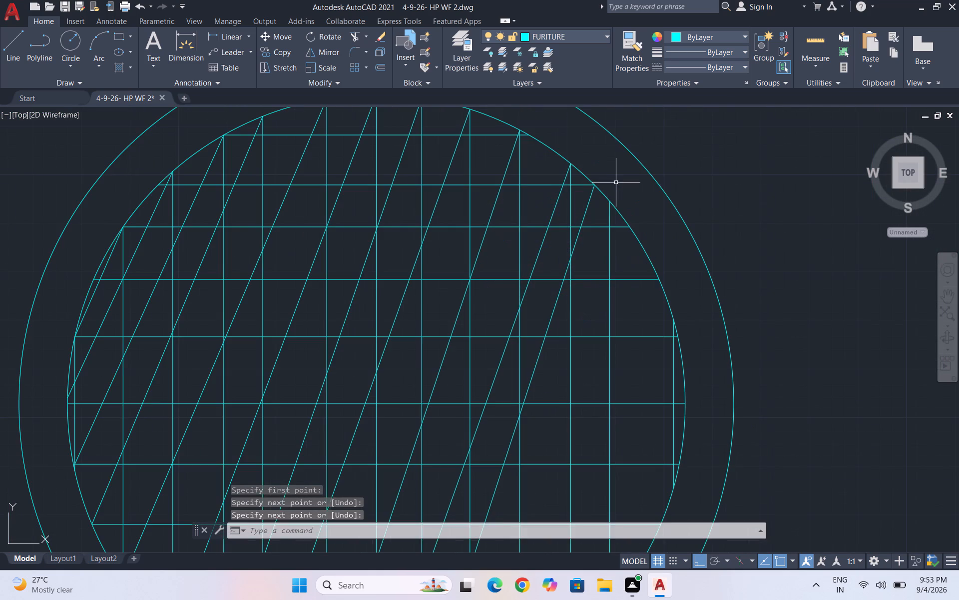
pyautogui.press('space')
pyautogui.moveTo(609, 201); pyautogui.dragTo(612, 194)
pyautogui.scroll(-3, 634, 166)
pyautogui.scroll(3, 611, 276)
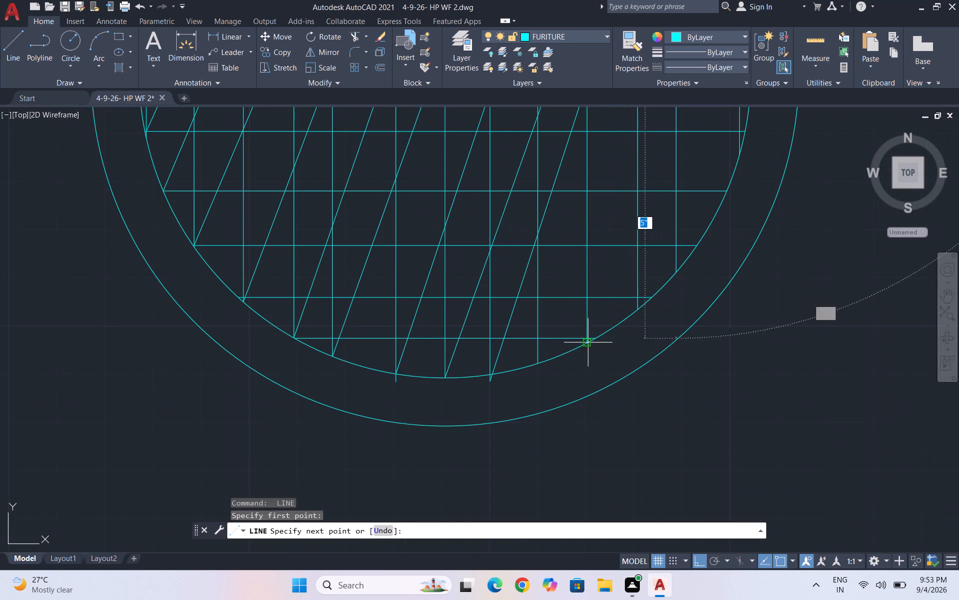
pyautogui.click(535, 358)
pyautogui.press('space')
pyautogui.scroll(-2, 525, 375)
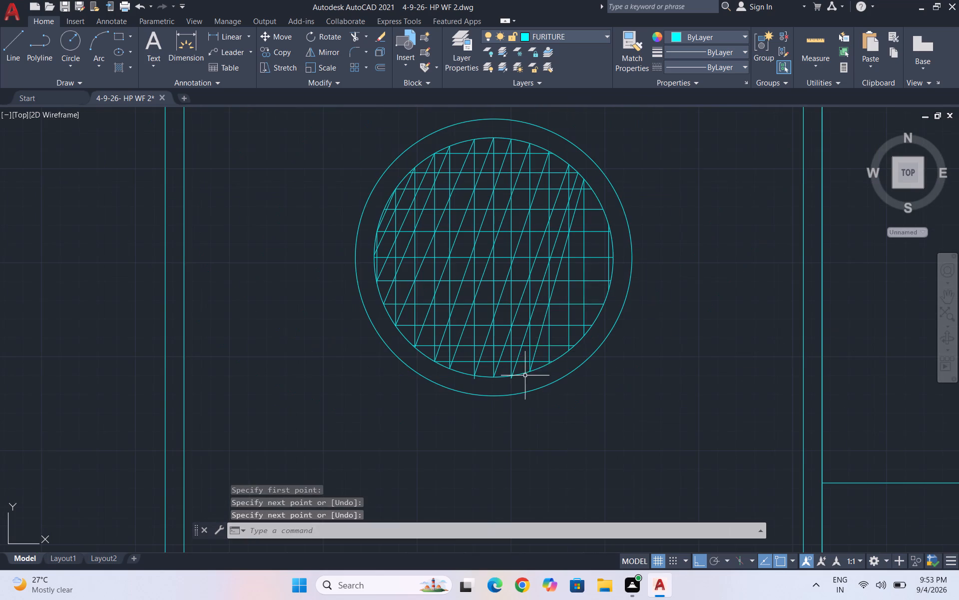
# Draw a diagonal from the right end of the third horizontal line to the bottom of the tenth vertical line.
pyautogui.press('space')
pyautogui.scroll(2, 600, 189)
pyautogui.click(577, 188)
pyautogui.scroll(-3, 582, 183)
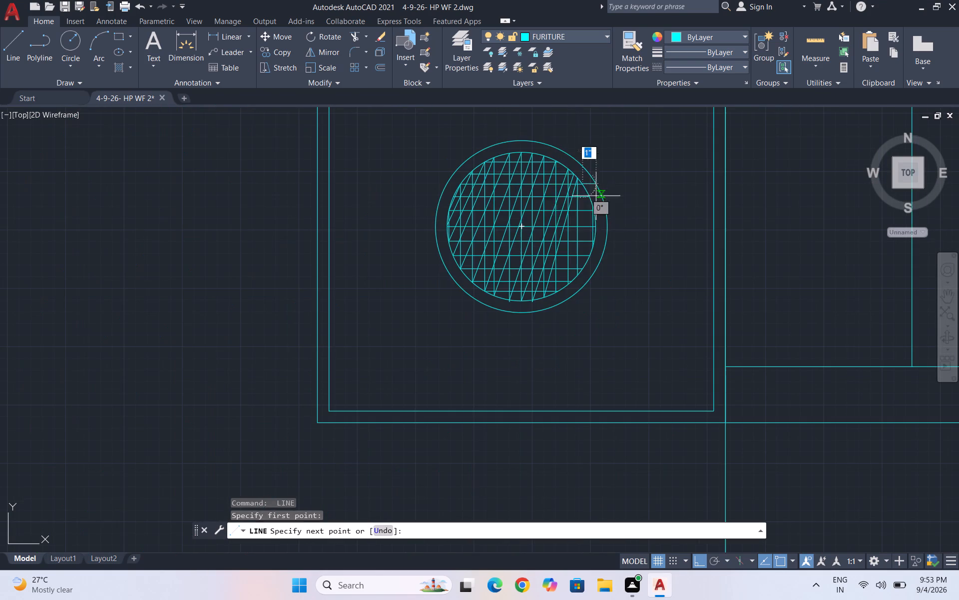
pyautogui.scroll(3, 573, 278)
pyautogui.scroll(2, 507, 327)
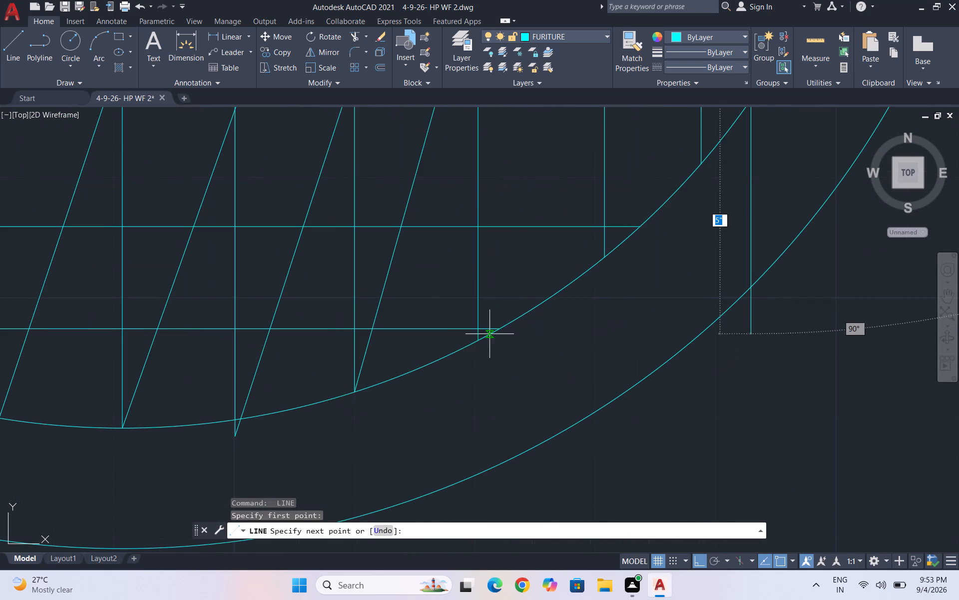
pyautogui.click(480, 339)
pyautogui.scroll(-4, 480, 338)
pyautogui.press('space')
pyautogui.scroll(-1, 497, 274)
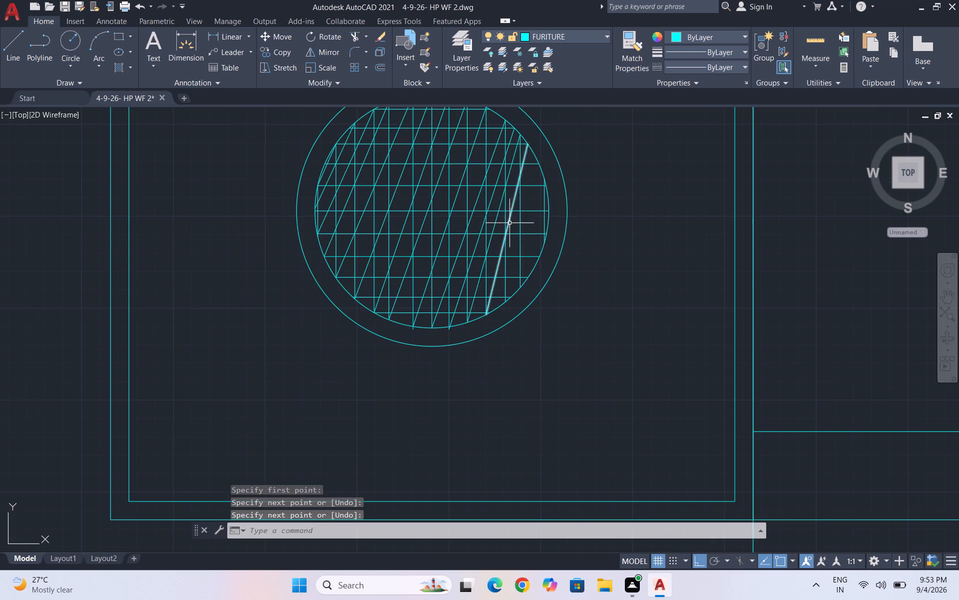
# Draw two diagonals from the right ends of the fourth and fifth horizontals to the bottoms of the eleventh and twelfth verticals.
pyautogui.scroll(1, 515, 206)
pyautogui.press('space')
pyautogui.click(553, 134)
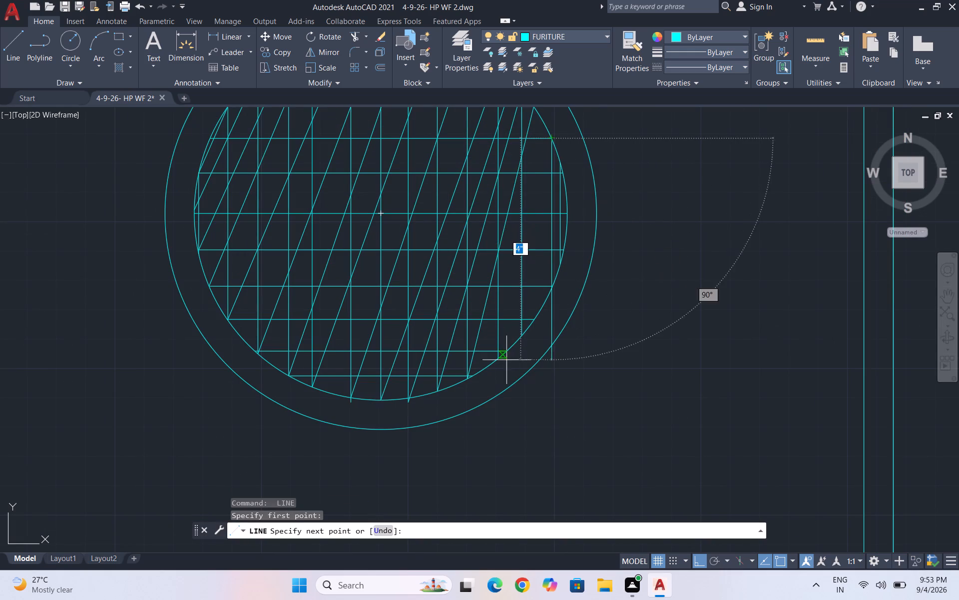
pyautogui.click(497, 359)
pyautogui.press('space')
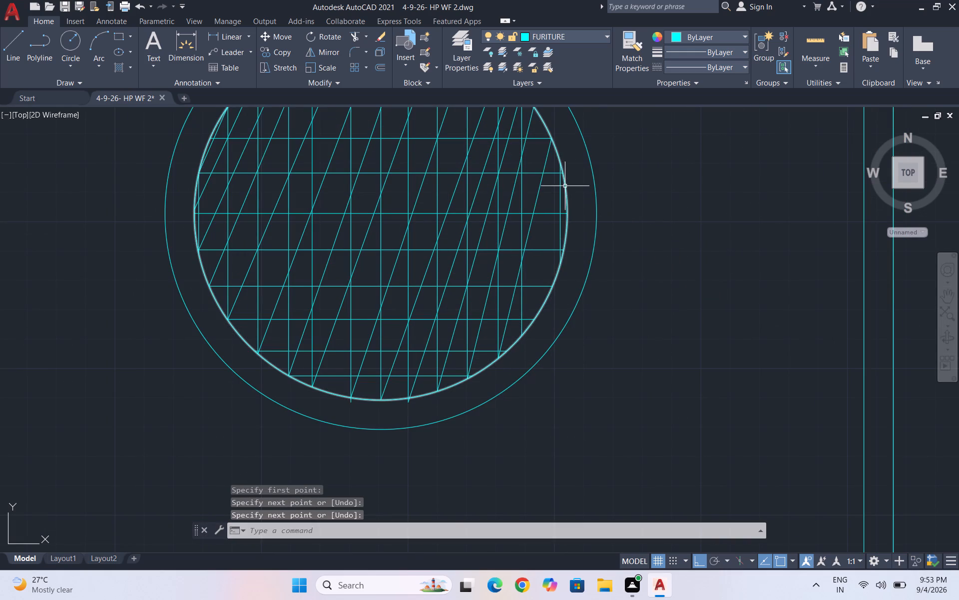
pyautogui.scroll(1, 564, 185)
pyautogui.press('space')
pyautogui.click(559, 162)
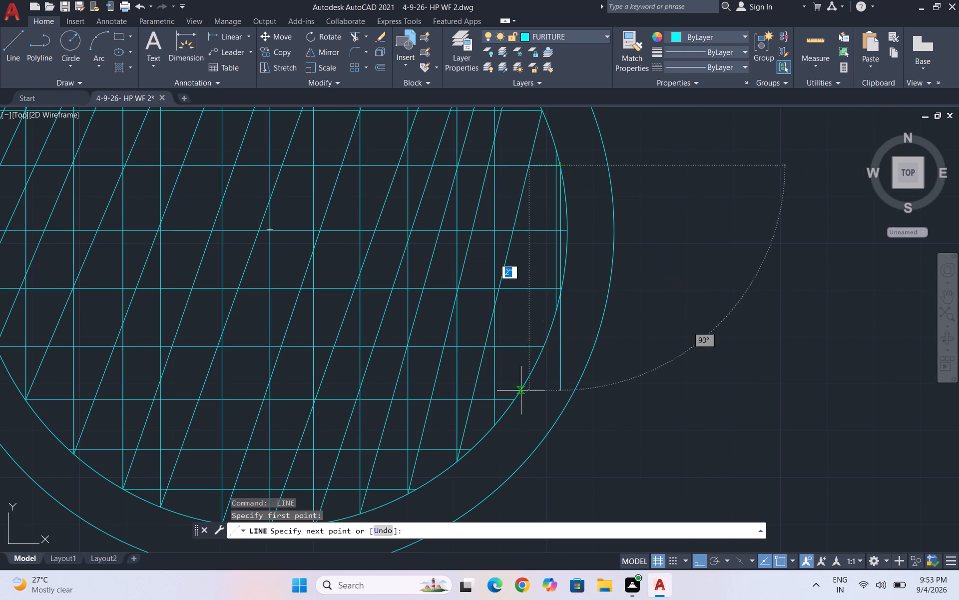
pyautogui.click(491, 425)
pyautogui.press('Escape')
pyautogui.scroll(-2, 541, 377)
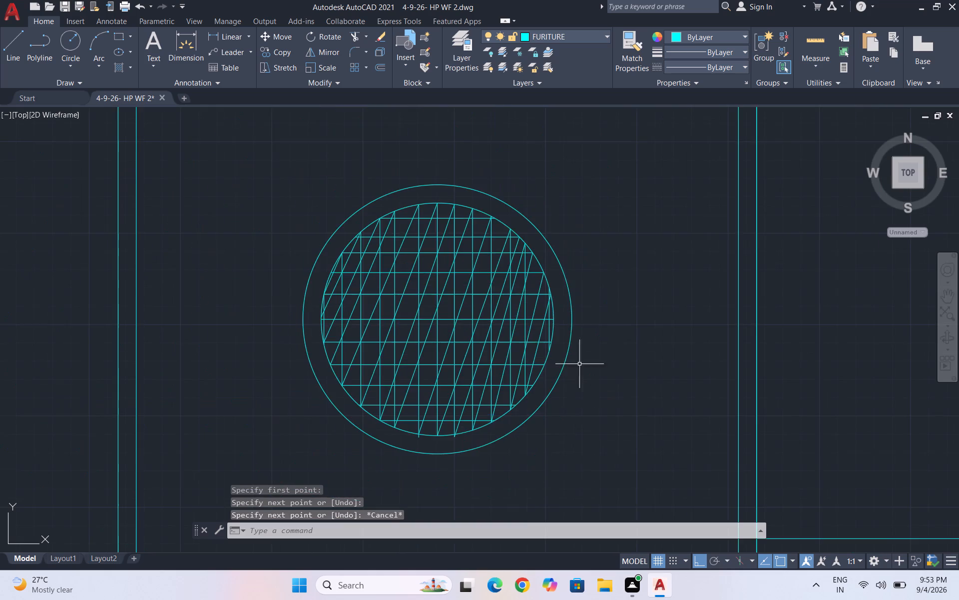
# Copy the bedside table with its lamp from its upper-left corner to the bed's upper-right corner along the wall.
pyautogui.scroll(-2, 544, 361)
pyautogui.moveTo(579, 495); pyautogui.dragTo(564, 466)
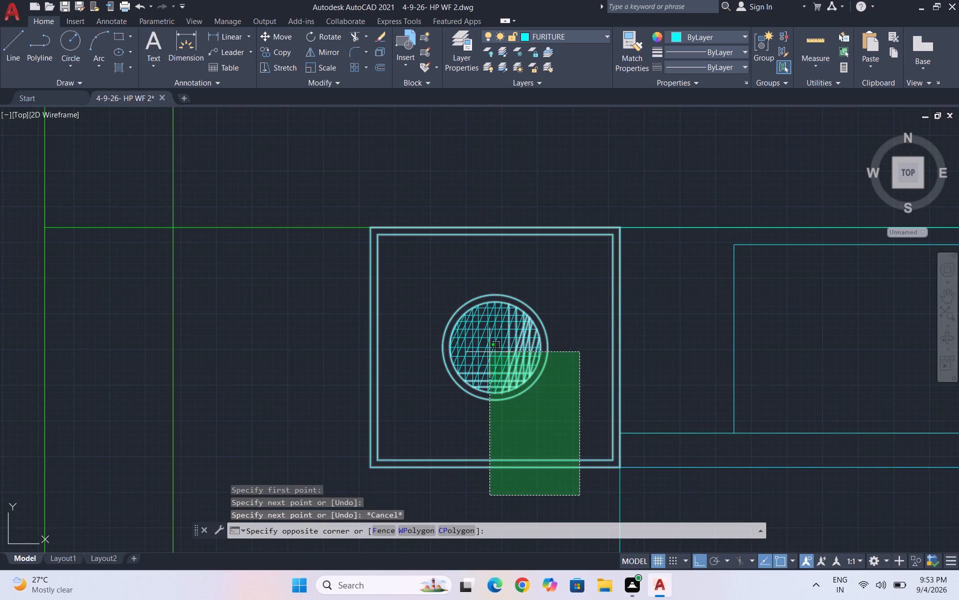
pyautogui.click(351, 283)
pyautogui.write('co')
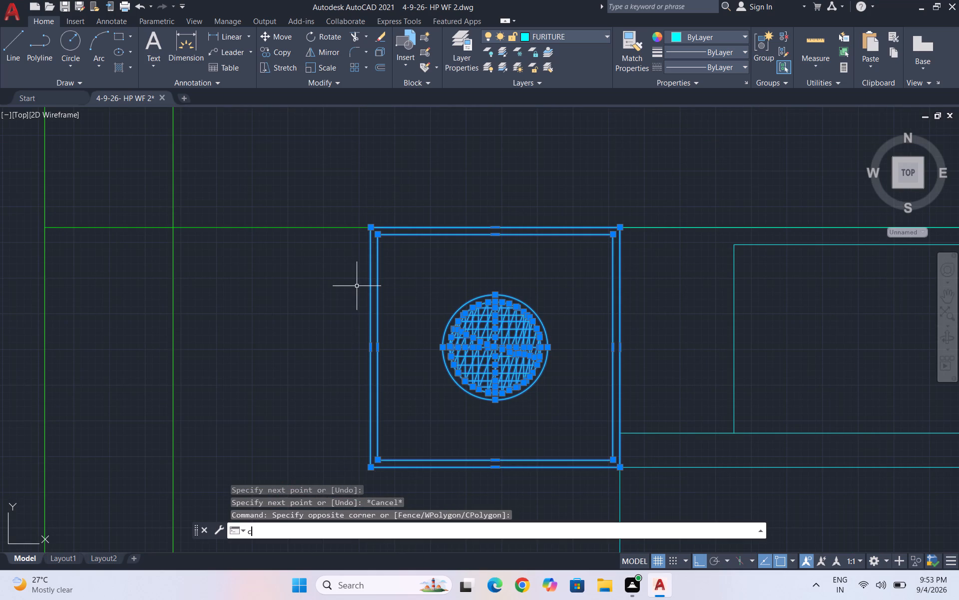
pyautogui.press('Return')
pyautogui.click(372, 226)
pyautogui.scroll(-2, 351, 240)
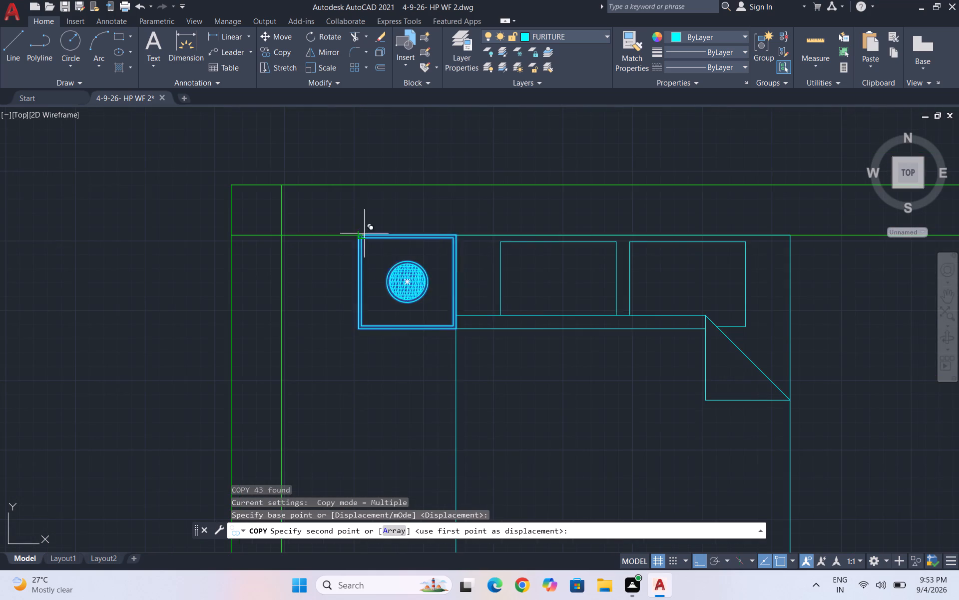
pyautogui.scroll(2, 798, 228)
pyautogui.click(775, 248)
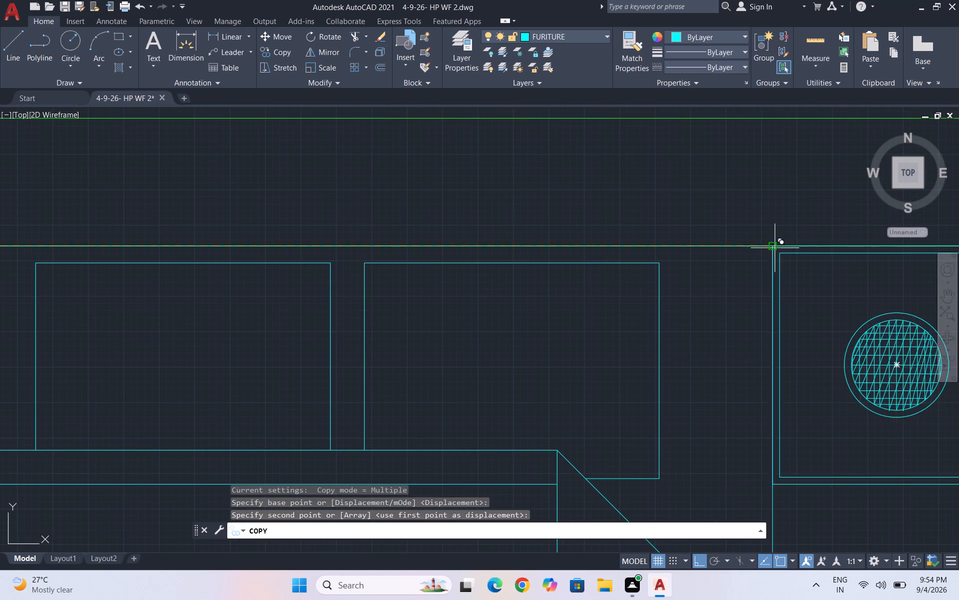
pyautogui.scroll(-3, 737, 267)
pyautogui.press('Escape')
# Move the upper-left bedroom's bed and both bedside tables a short distance right along the top wall.
pyautogui.scroll(-4, 611, 308)
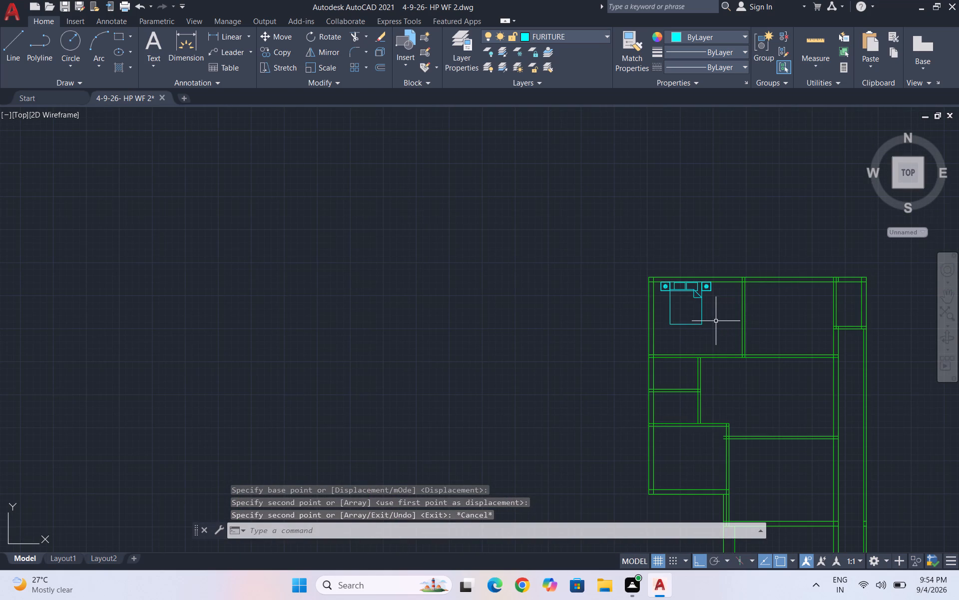
pyautogui.scroll(1, 684, 260)
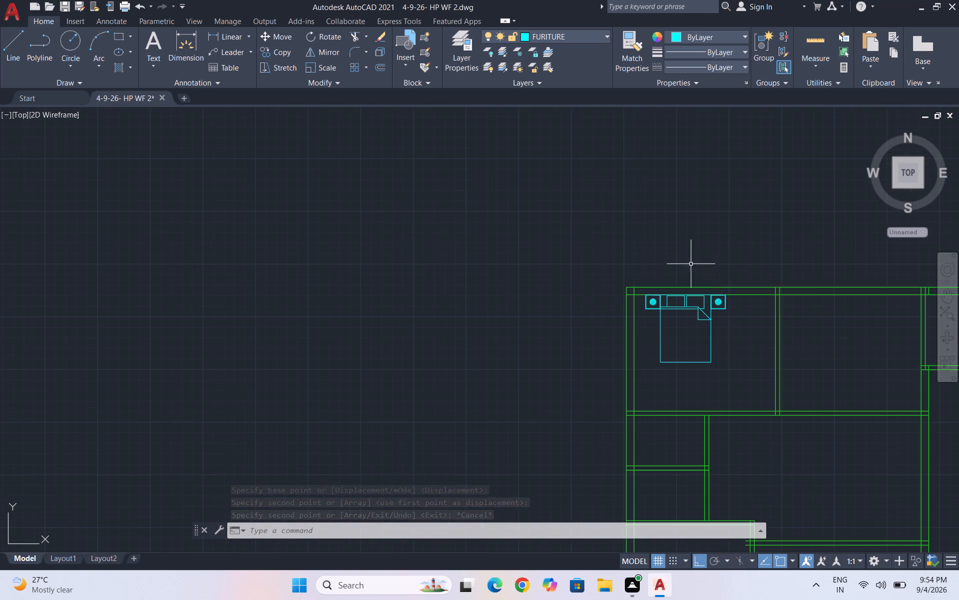
pyautogui.scroll(1, 738, 325)
pyautogui.click(748, 405)
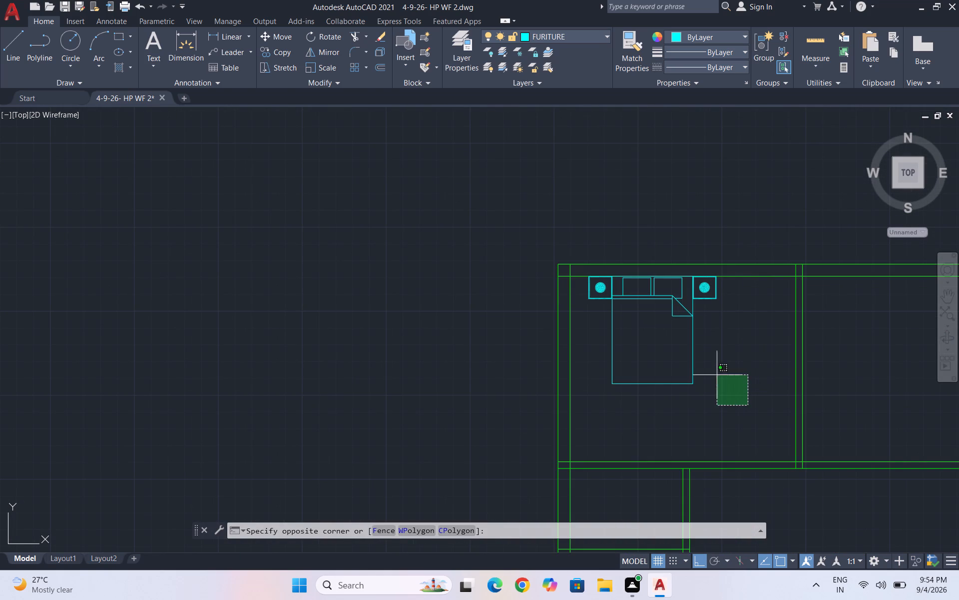
pyautogui.click(586, 280)
pyautogui.press('m')
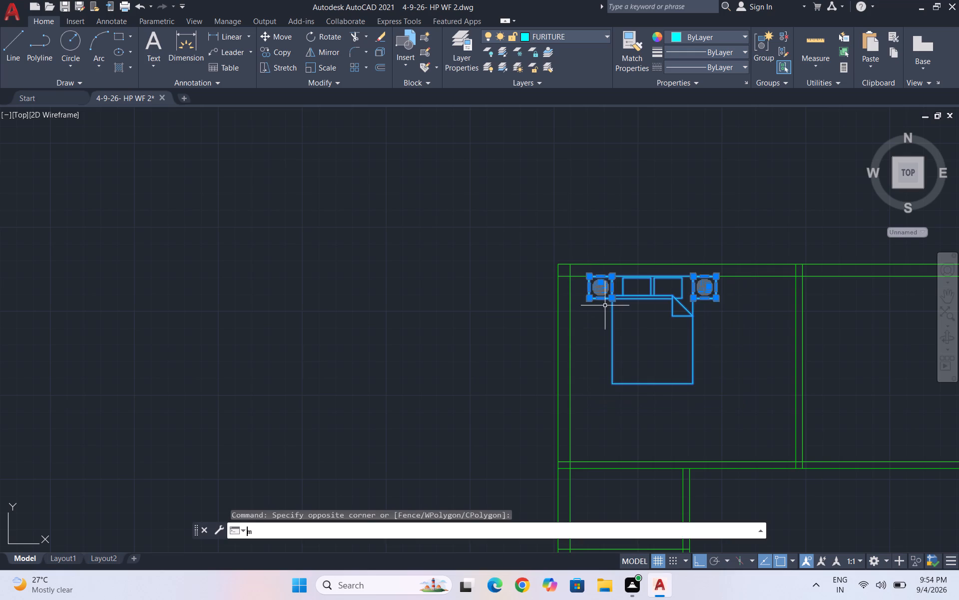
pyautogui.hotkey('shift', 'Return')
pyautogui.scroll(1, 603, 270)
pyautogui.click(578, 279)
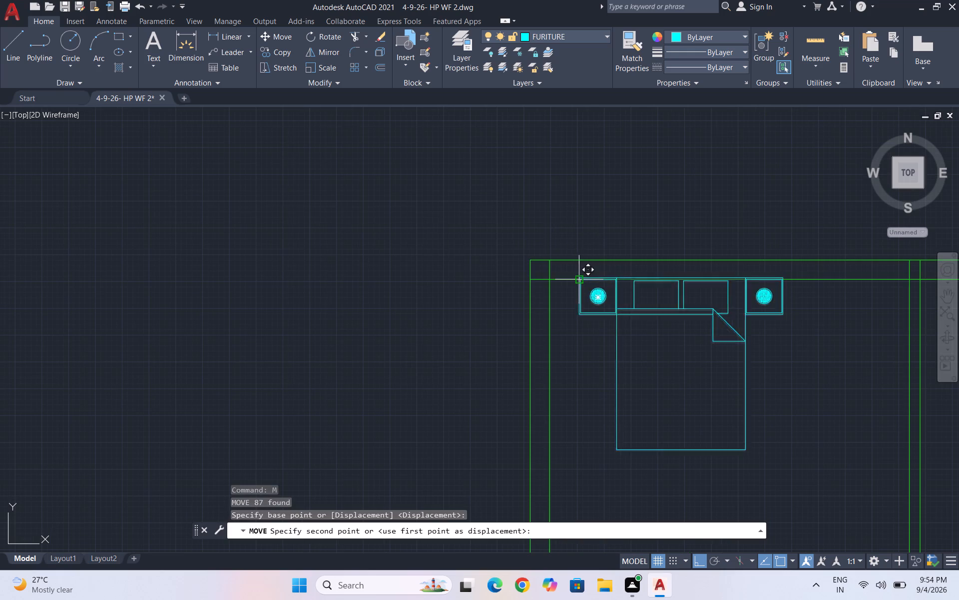
pyautogui.click(614, 282)
pyautogui.scroll(-2, 591, 277)
pyautogui.scroll(-2, 514, 298)
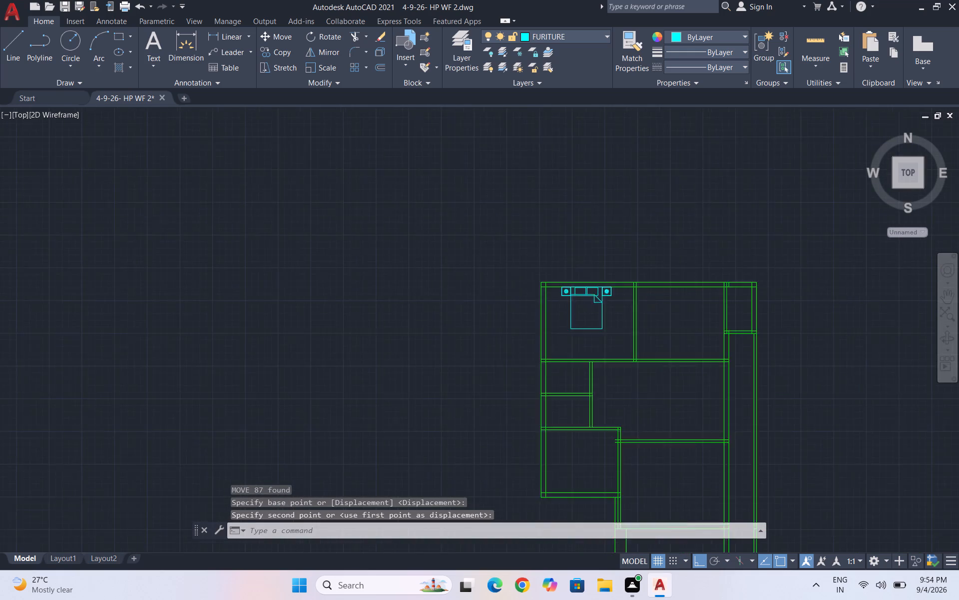
pyautogui.press('Escape')
pyautogui.press('Escape')
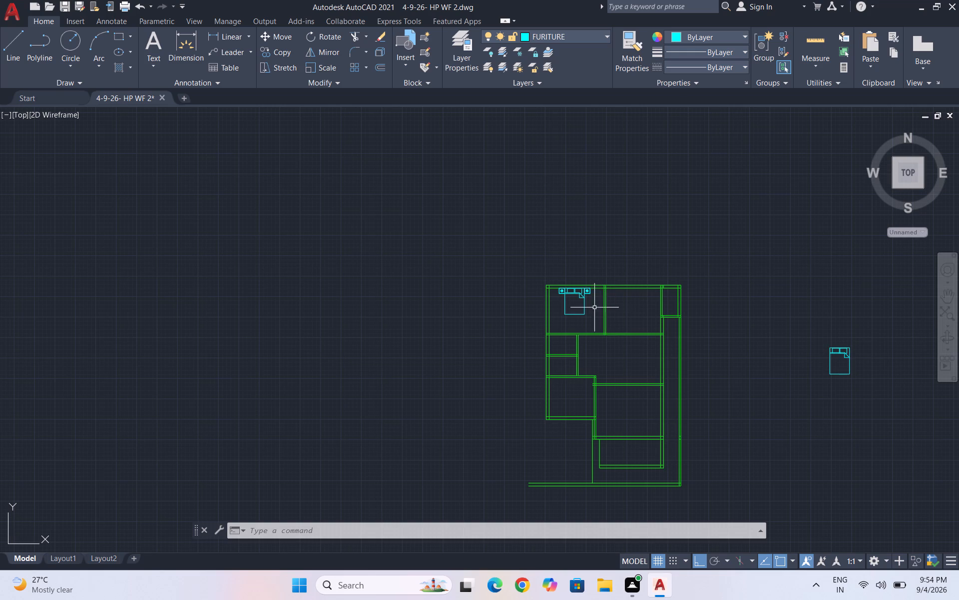
# Copy the bed with both bedside tables from the upper-left bedroom into the adjacent bedroom, against the same top wall.
pyautogui.scroll(3, 581, 301)
pyautogui.click(639, 366)
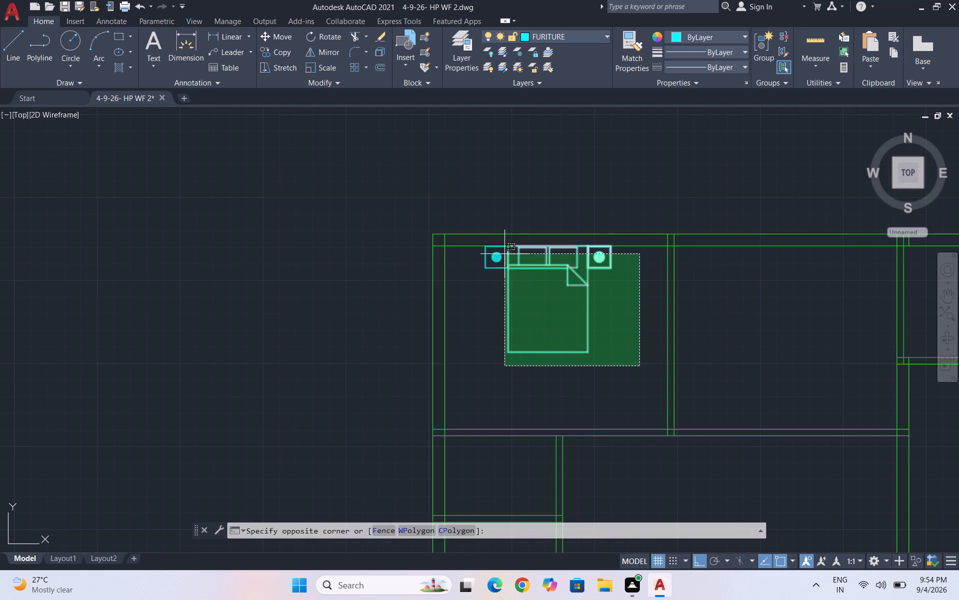
pyautogui.click(485, 252)
pyautogui.write('co')
pyautogui.press('Return')
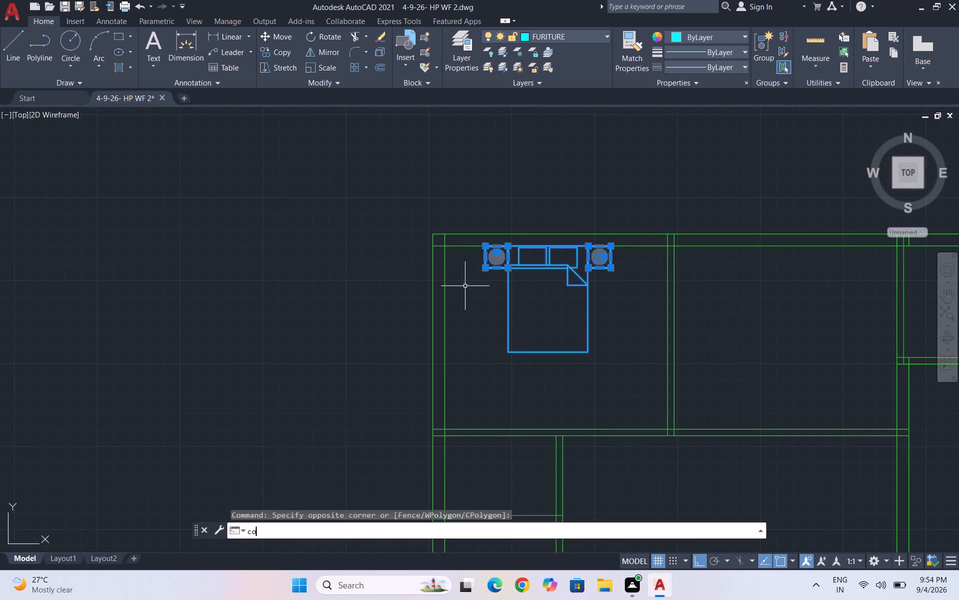
pyautogui.click(487, 244)
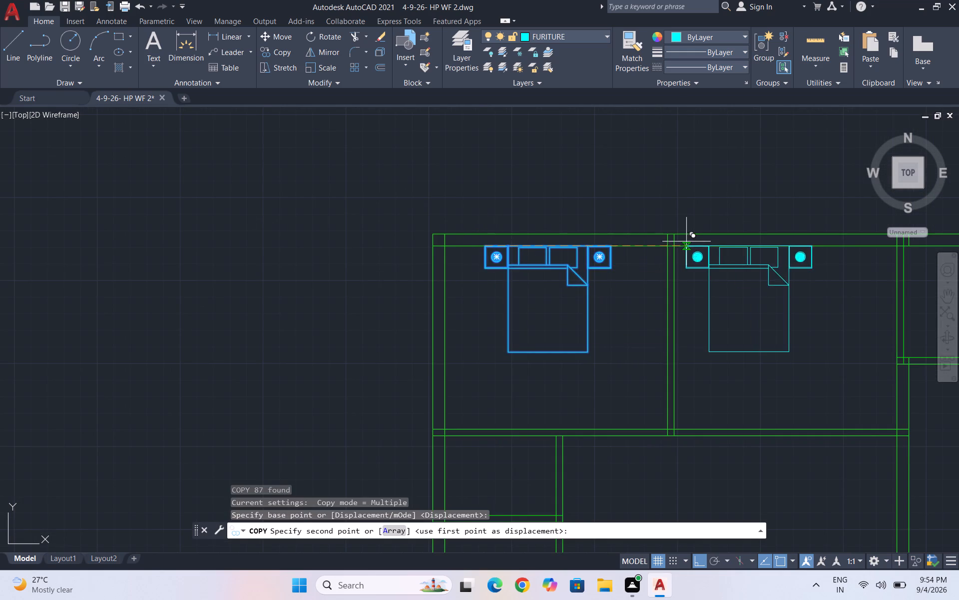
pyautogui.scroll(-2, 622, 255)
pyautogui.scroll(2, 665, 247)
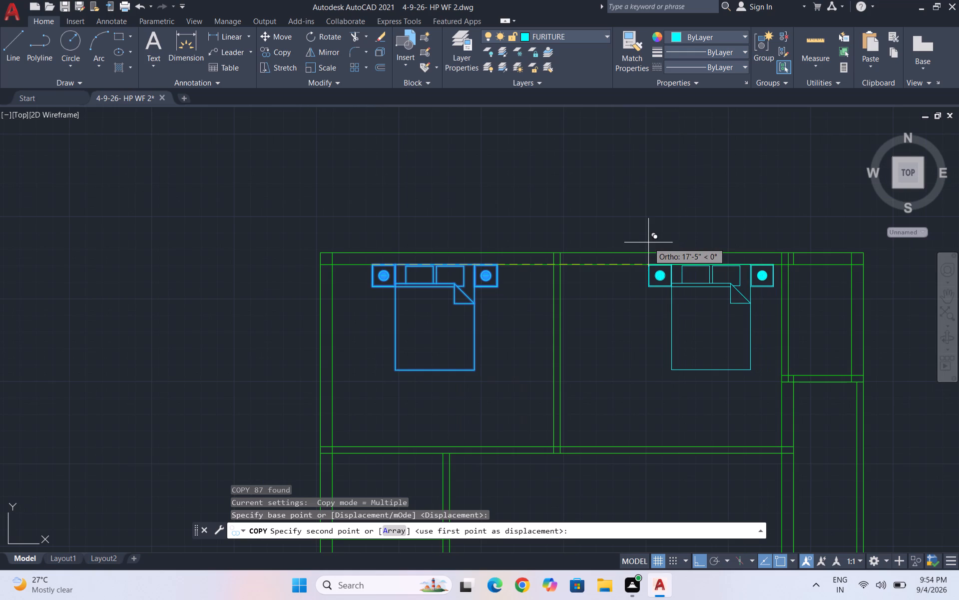
pyautogui.click(611, 267)
pyautogui.press('Escape')
# Copy the upper-left bedroom's bed and bedside tables to the empty space left of the house plan.
pyautogui.scroll(-2, 512, 320)
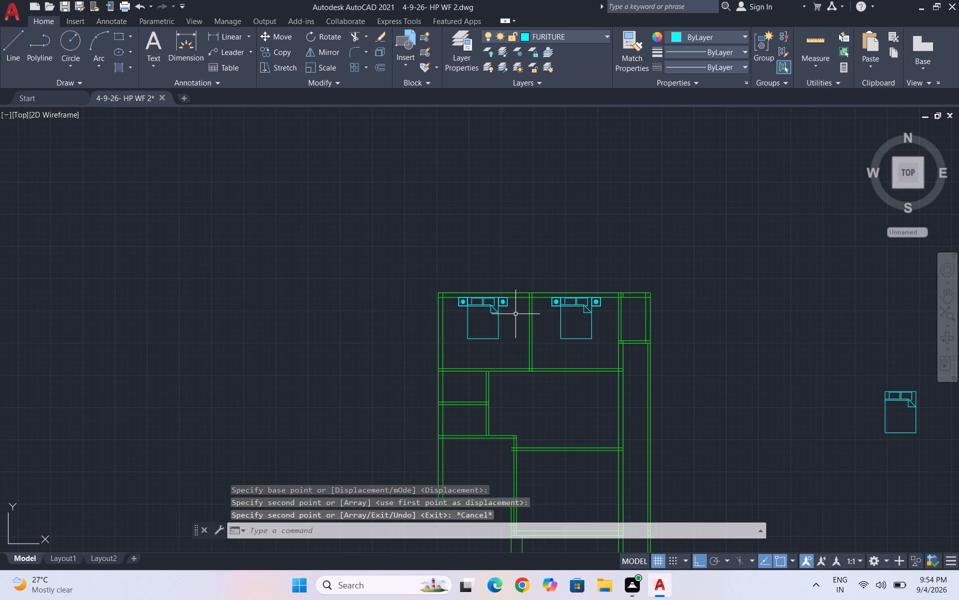
pyautogui.click(518, 339)
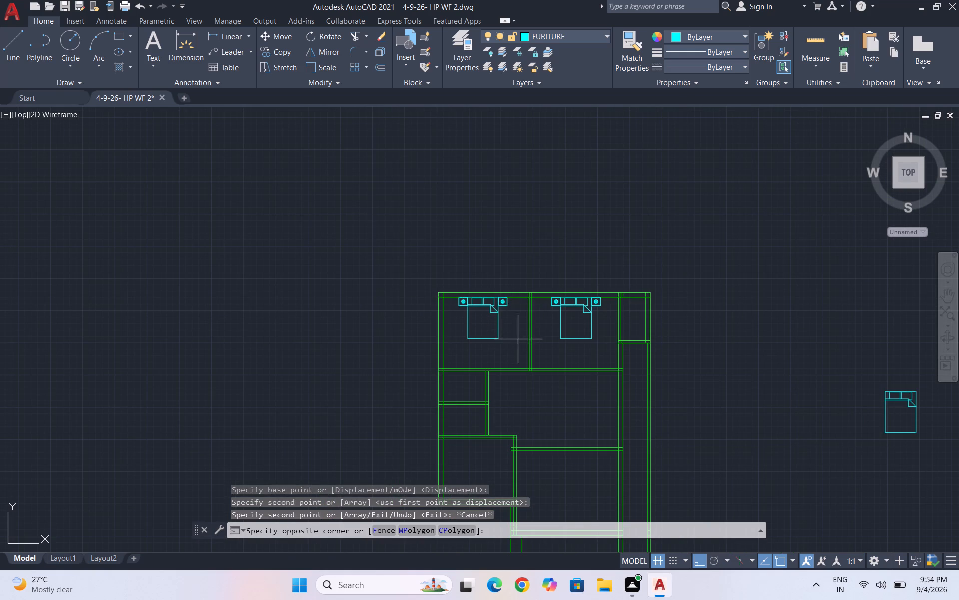
pyautogui.scroll(3, 467, 300)
pyautogui.click(404, 294)
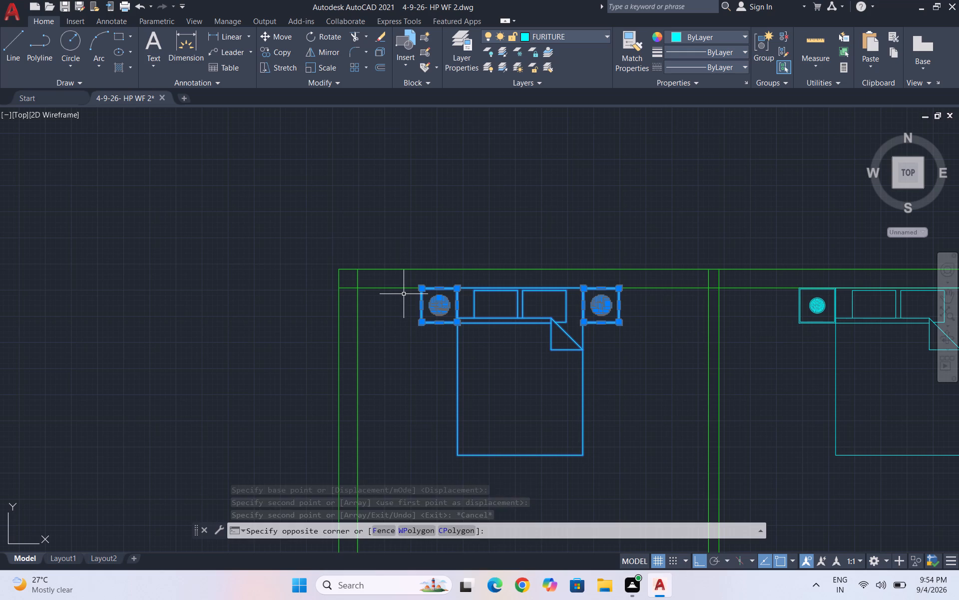
pyautogui.write('co')
pyautogui.press('Return')
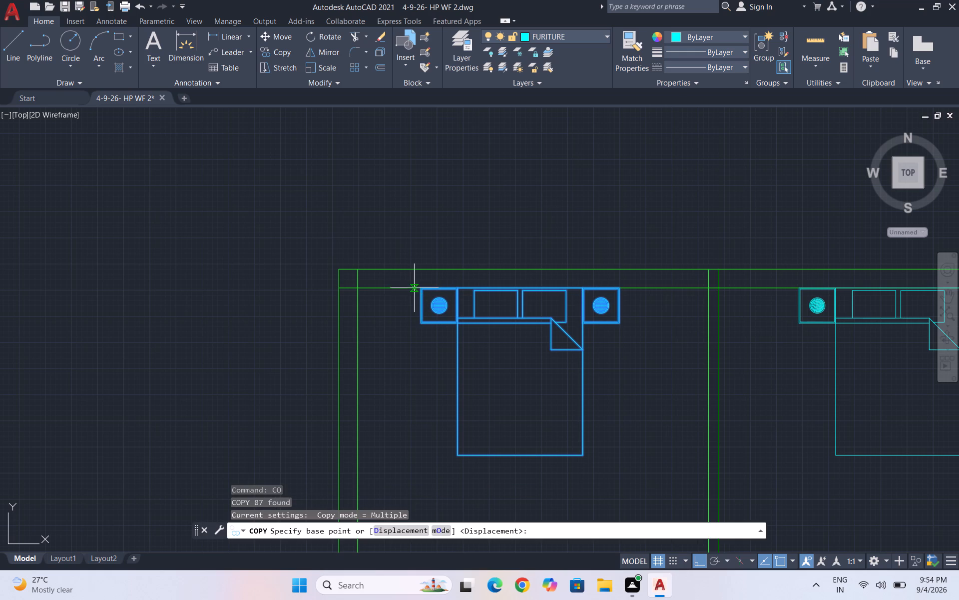
pyautogui.click(419, 290)
pyautogui.scroll(-2, 567, 243)
pyautogui.click(317, 267)
pyautogui.press('Escape')
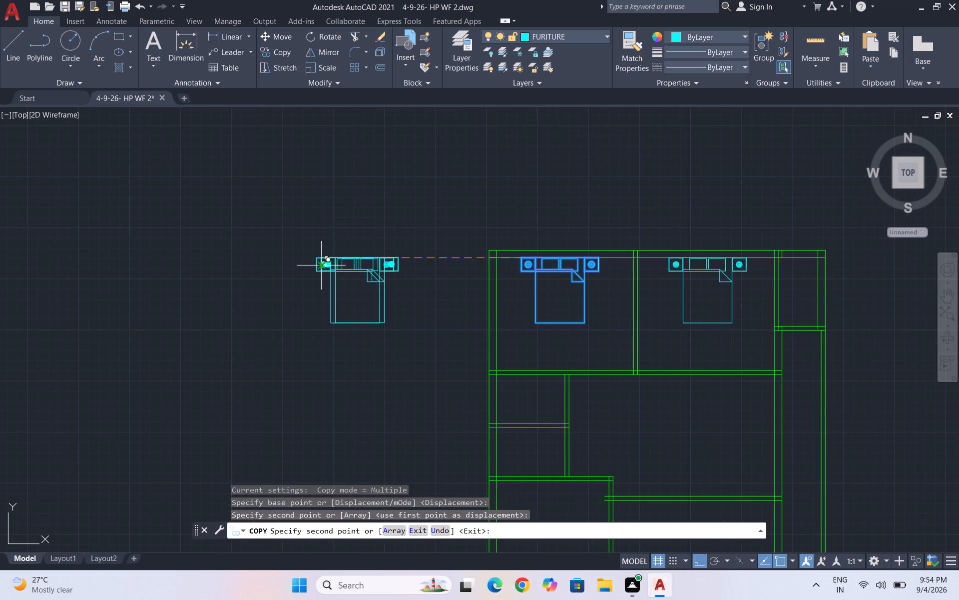
# Rotate the bed set left of the plan by 180 degrees about a point near its upper-left corner.
pyautogui.click(425, 347)
pyautogui.click(286, 214)
pyautogui.write('ro')
pyautogui.press('Return')
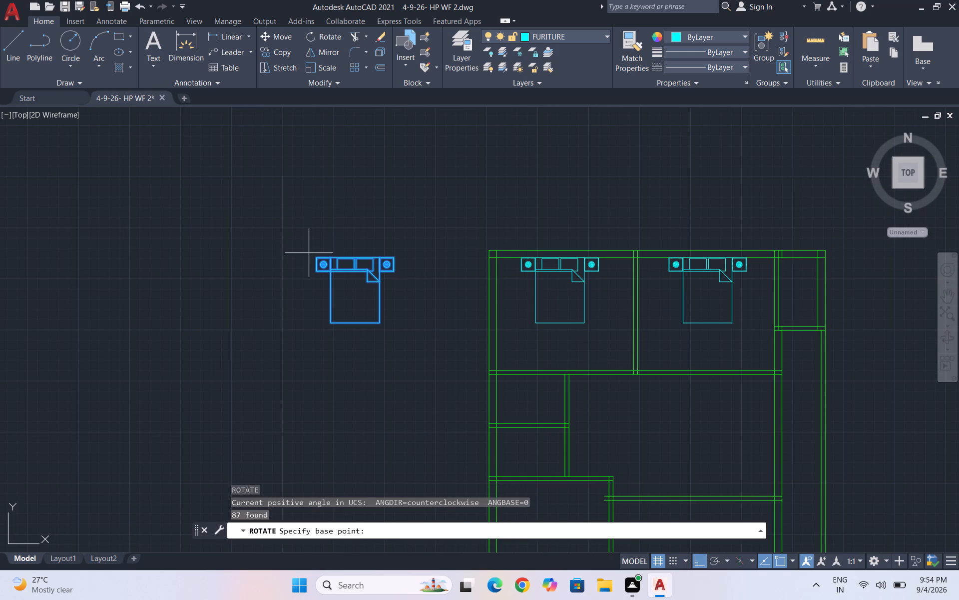
pyautogui.click(309, 253)
pyautogui.click(237, 252)
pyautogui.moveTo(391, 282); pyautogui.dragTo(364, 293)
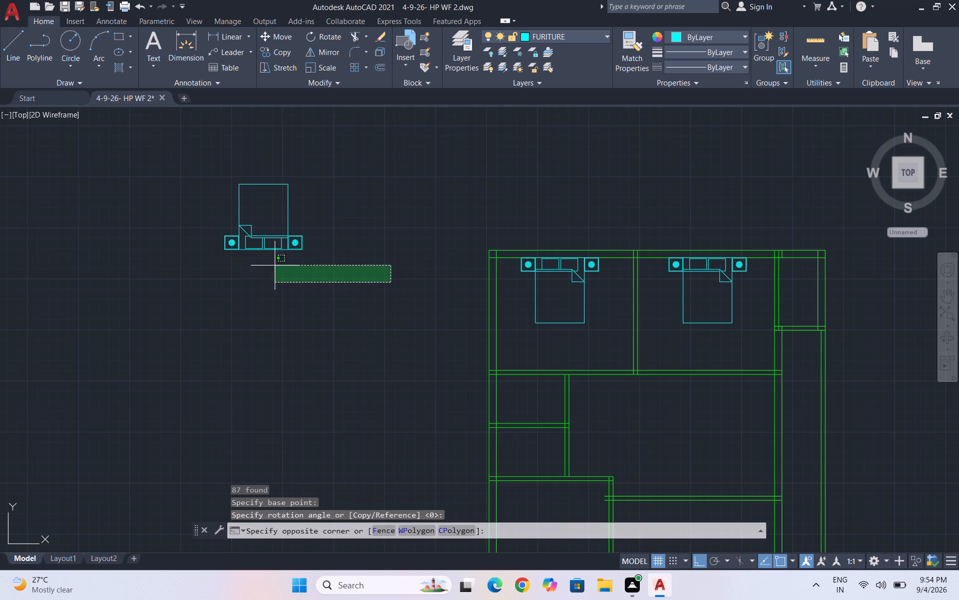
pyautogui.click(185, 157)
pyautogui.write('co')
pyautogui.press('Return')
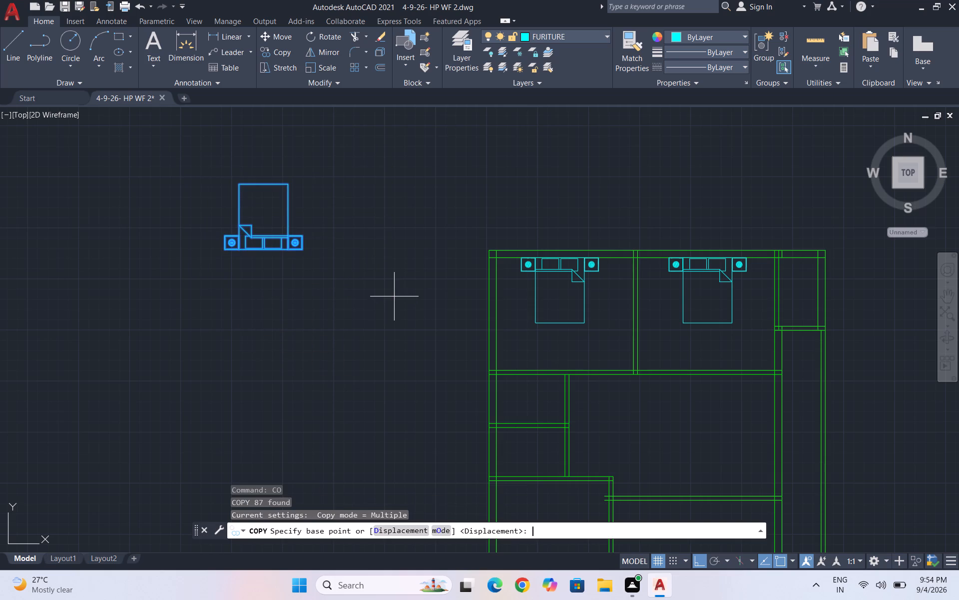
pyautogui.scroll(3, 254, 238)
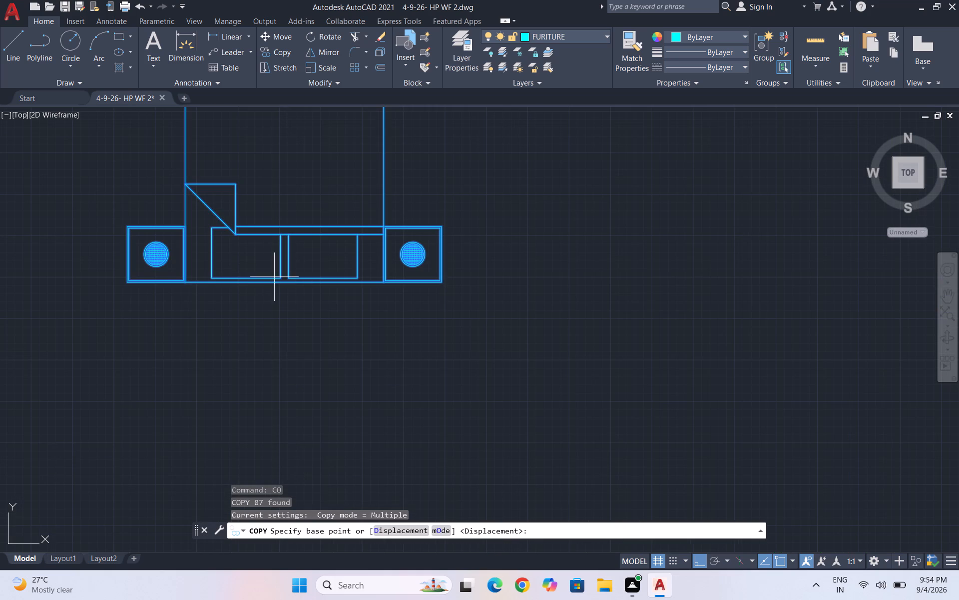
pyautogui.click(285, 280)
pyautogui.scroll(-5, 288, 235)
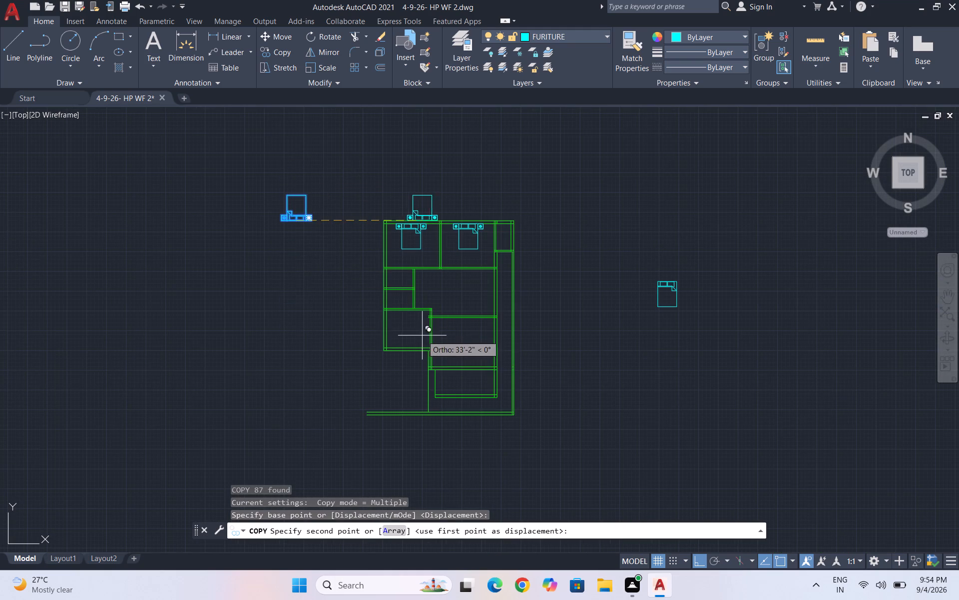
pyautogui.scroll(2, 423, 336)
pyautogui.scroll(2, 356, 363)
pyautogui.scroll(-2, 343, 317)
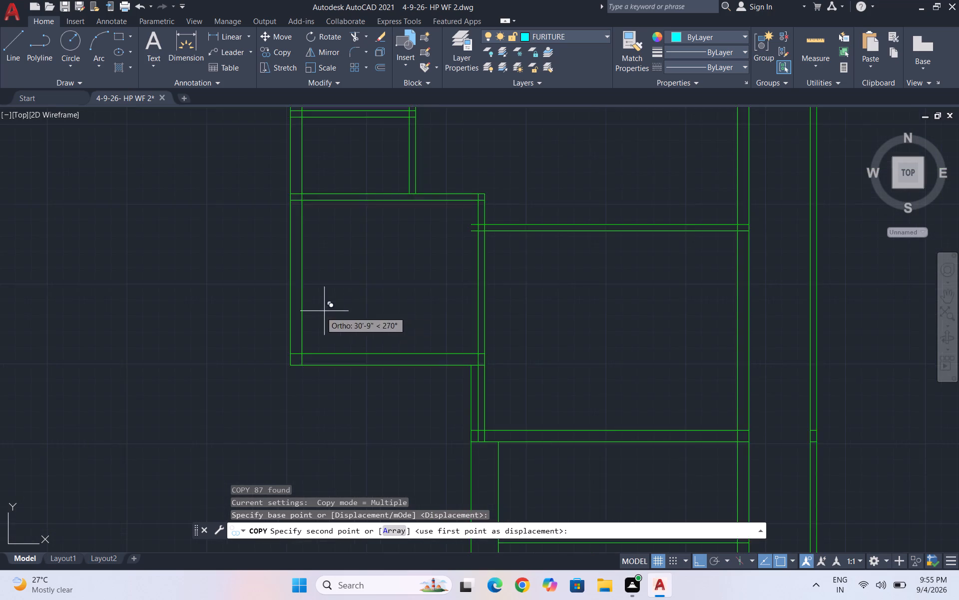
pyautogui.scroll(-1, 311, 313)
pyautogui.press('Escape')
# Copy the rotated bed set from its lower-left corner to the lower-left bedroom's inner lower-left wall corner.
pyautogui.scroll(-2, 209, 154)
pyautogui.scroll(2, 177, 115)
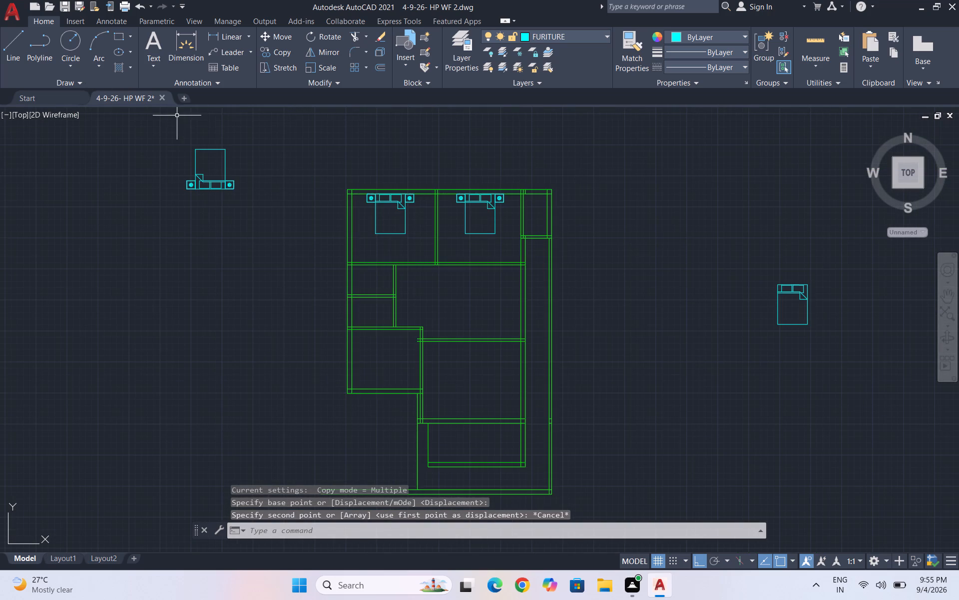
pyautogui.click(261, 209)
pyautogui.click(160, 127)
pyautogui.write('co')
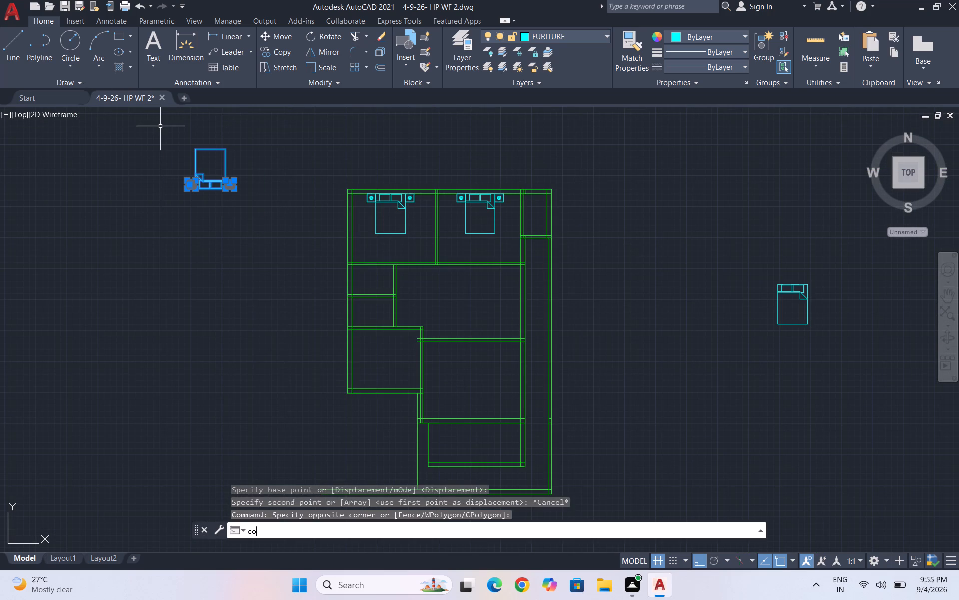
pyautogui.press('Return')
pyautogui.scroll(7, 169, 179)
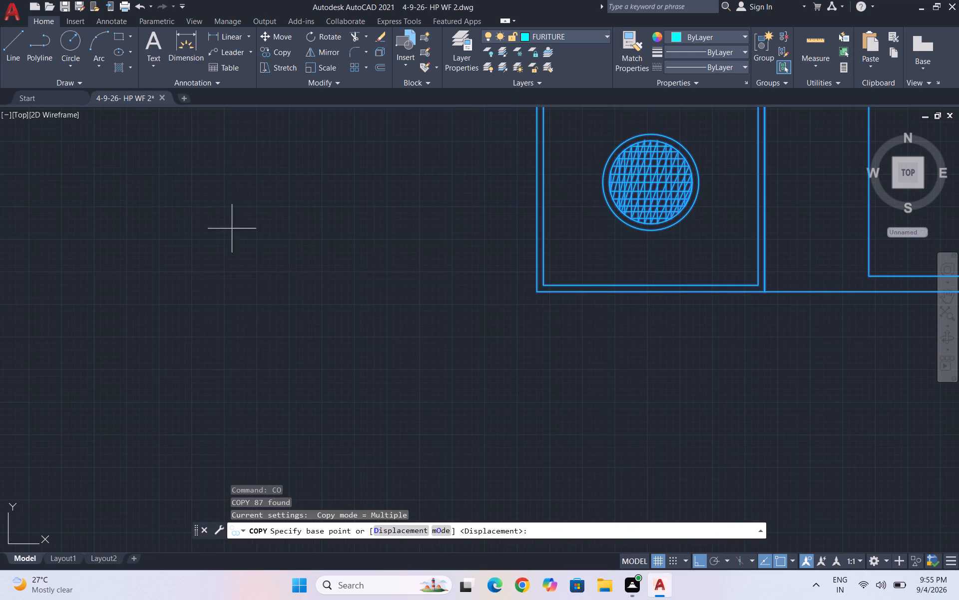
pyautogui.click(540, 294)
pyautogui.scroll(-7, 519, 269)
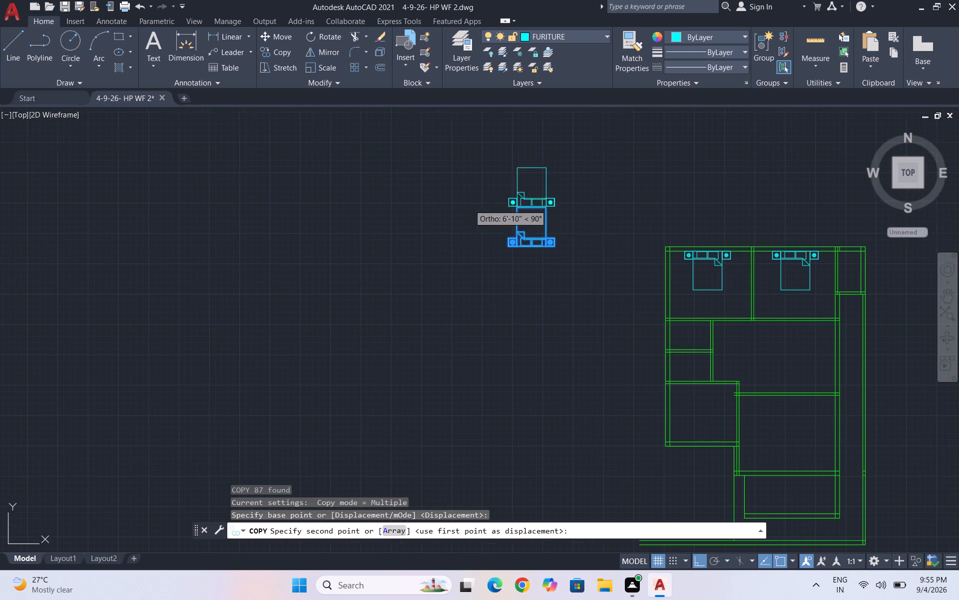
pyautogui.scroll(3, 677, 431)
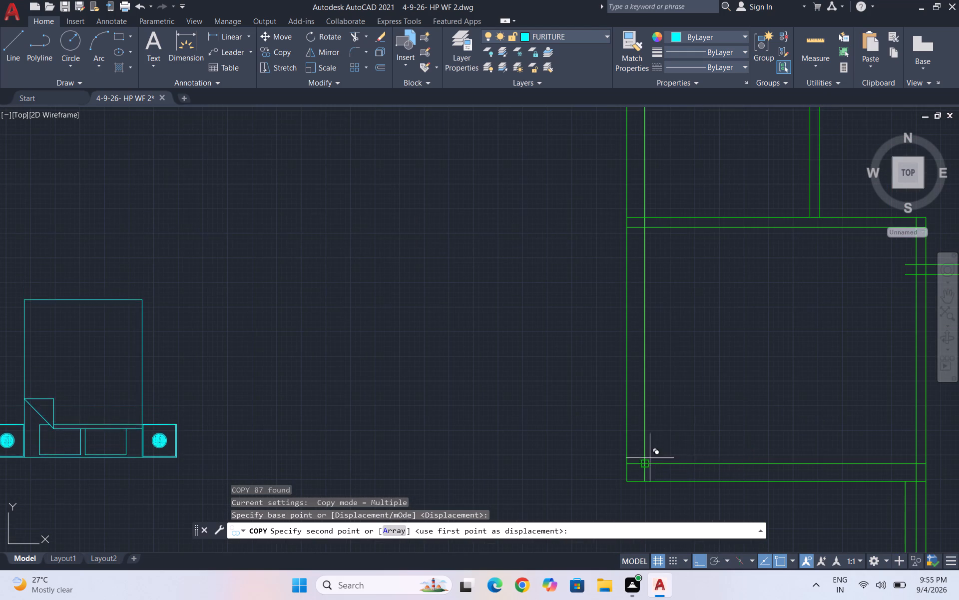
pyautogui.click(645, 468)
pyautogui.press('Escape')
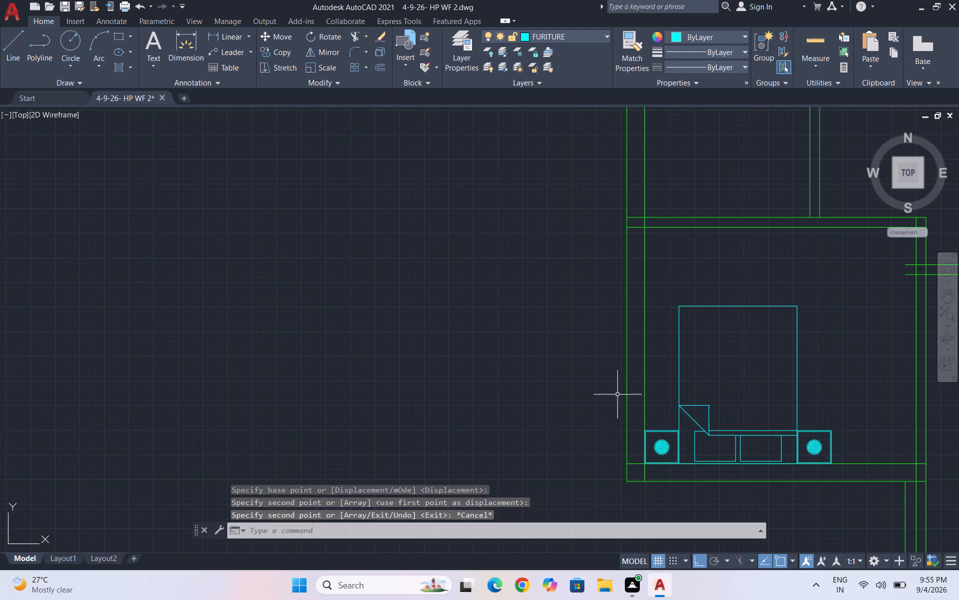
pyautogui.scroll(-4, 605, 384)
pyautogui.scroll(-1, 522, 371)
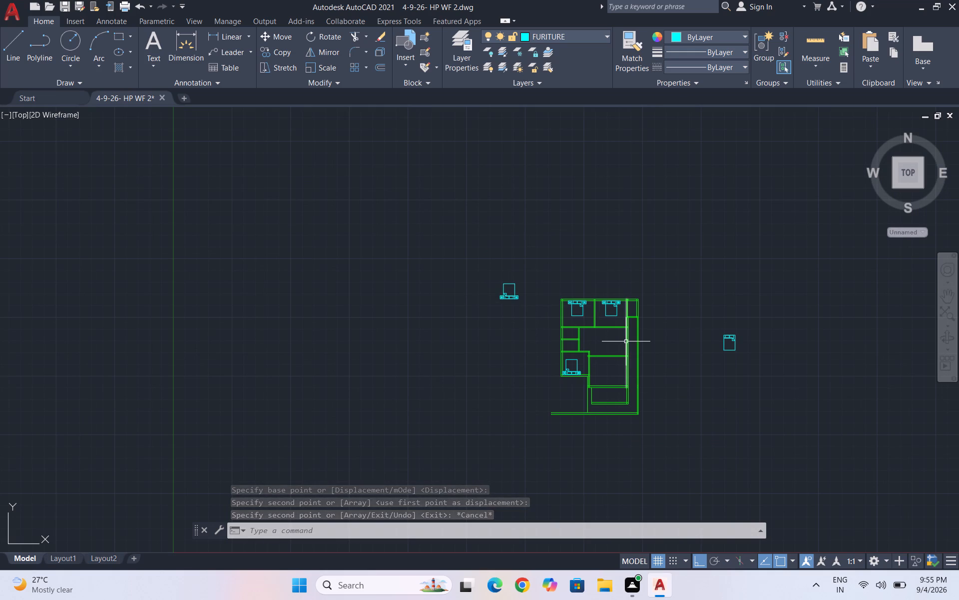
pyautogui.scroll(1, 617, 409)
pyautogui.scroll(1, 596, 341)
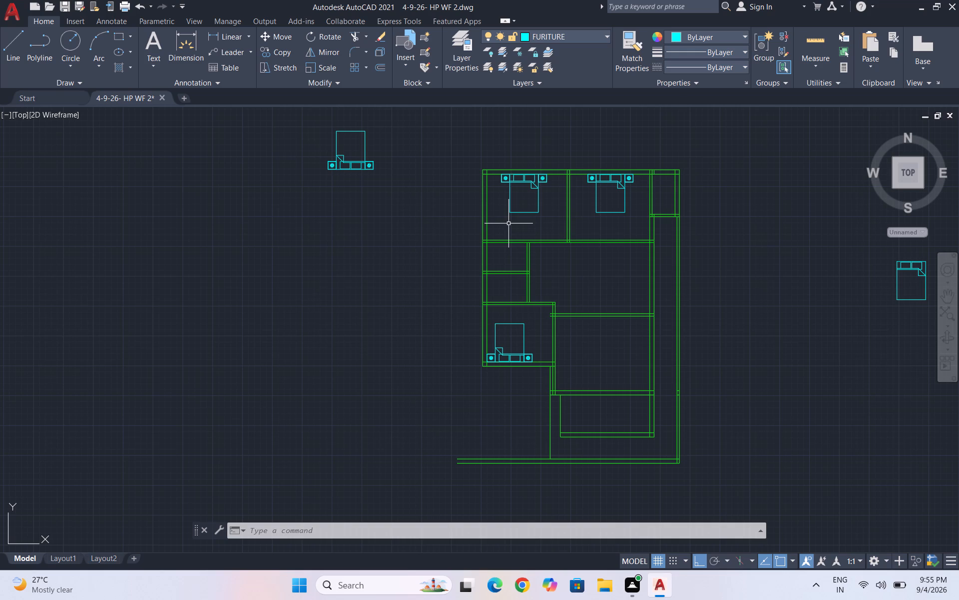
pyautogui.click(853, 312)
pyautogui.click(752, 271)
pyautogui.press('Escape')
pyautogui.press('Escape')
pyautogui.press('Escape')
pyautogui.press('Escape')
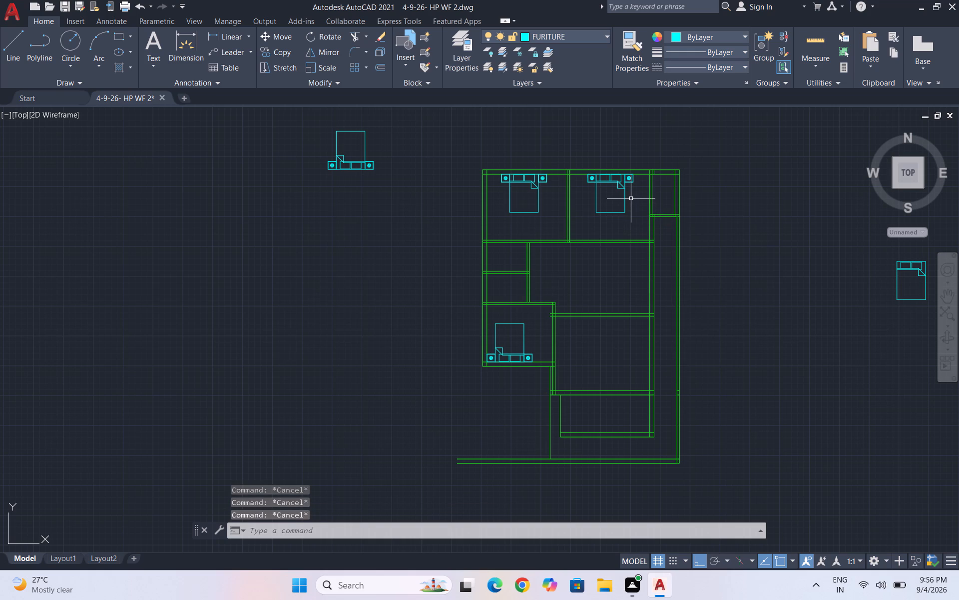
# Delete the spare bed and the leftover rotated bed set lying outside the house plan.
pyautogui.scroll(-1, 631, 198)
pyautogui.scroll(1, 658, 196)
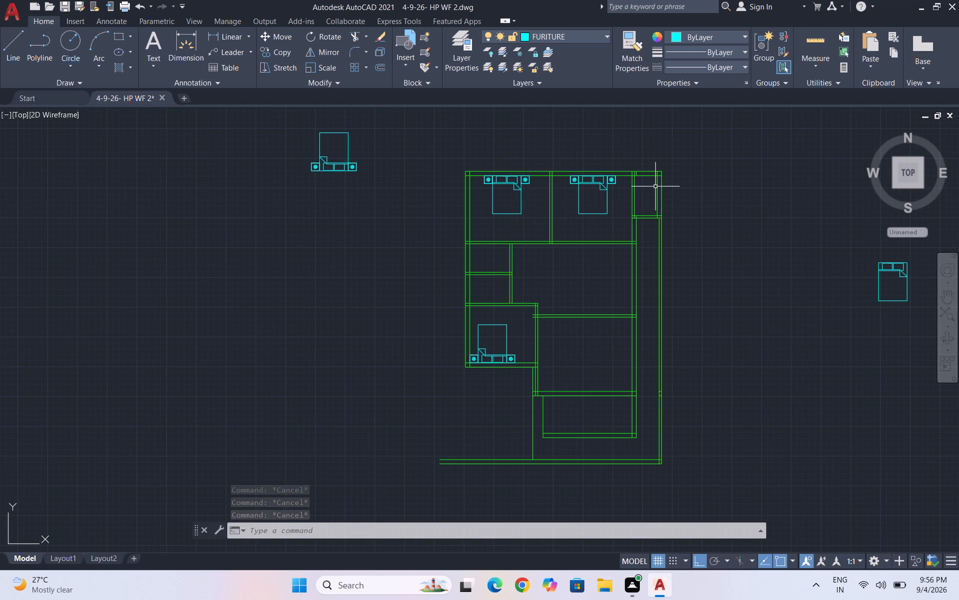
pyautogui.scroll(1, 646, 186)
pyautogui.scroll(-2, 630, 194)
pyautogui.moveTo(827, 302); pyautogui.dragTo(818, 281)
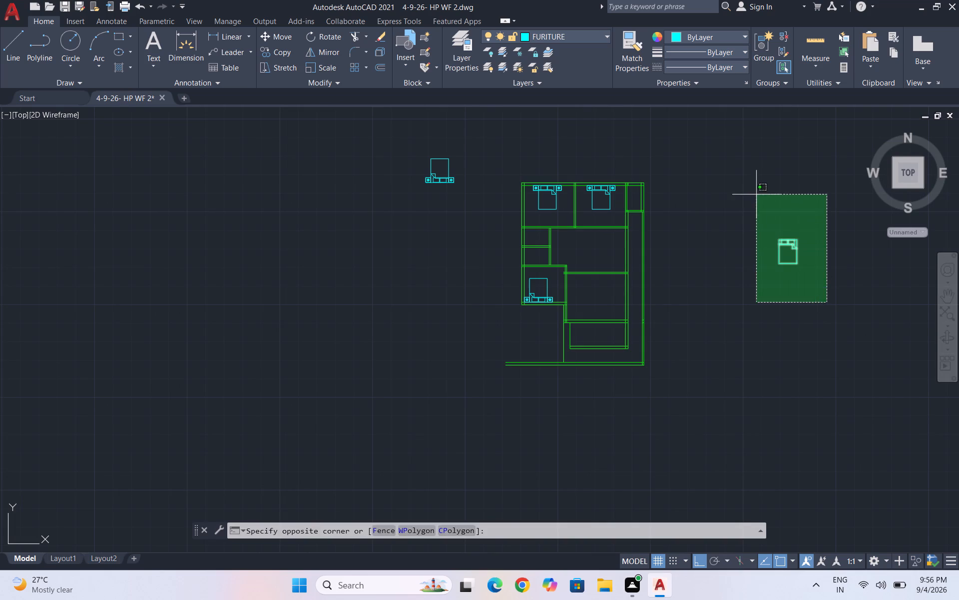
pyautogui.click(750, 191)
pyautogui.click(475, 201)
pyautogui.click(384, 127)
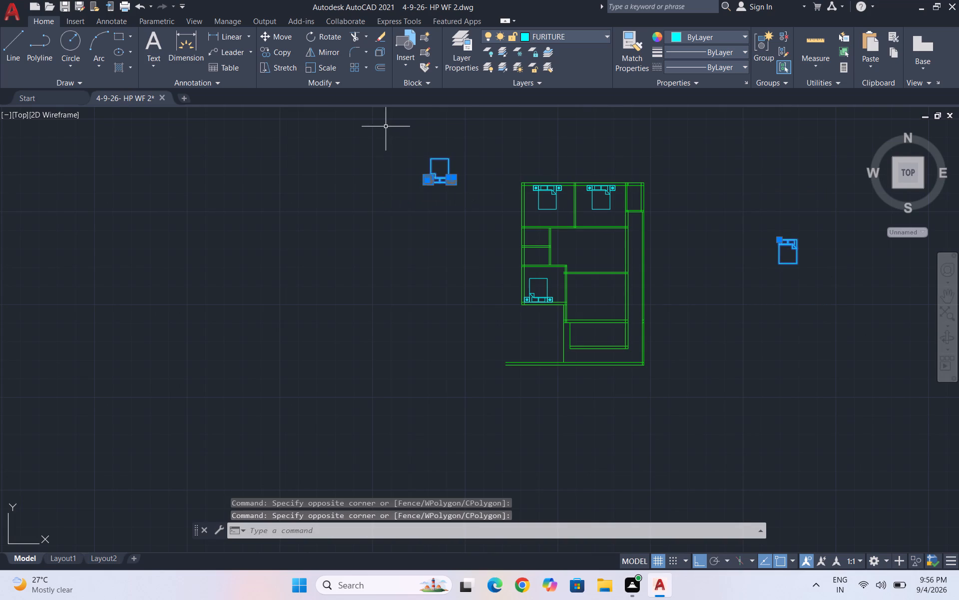
pyautogui.press('Delete')
pyautogui.press('Escape')
pyautogui.press('Escape')
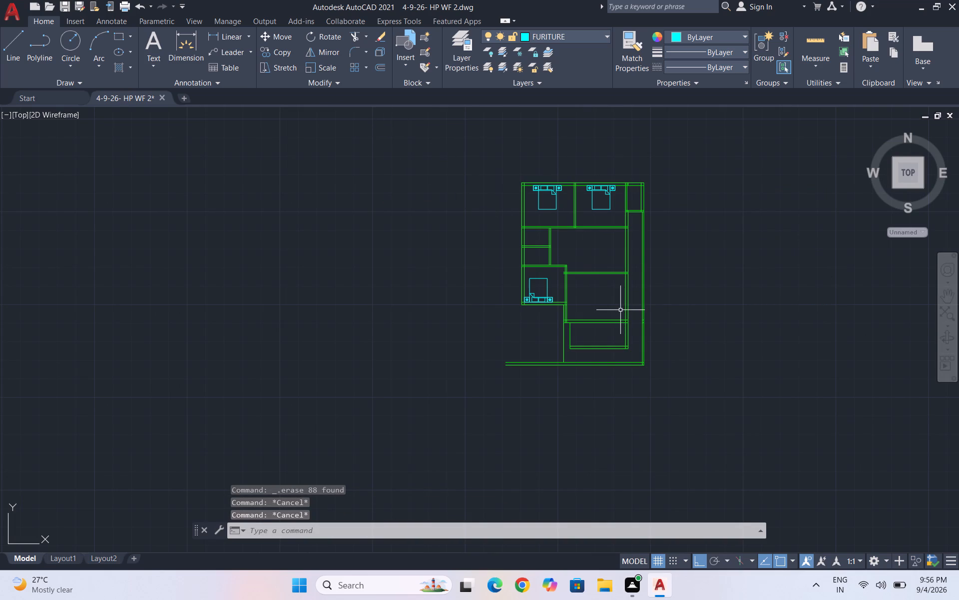
# Open the Blocks of Home - Space Planner.dwg from the Sample\en-us\DesignCenter folder in DesignCenter.
pyautogui.scroll(1, 617, 292)
pyautogui.scroll(2, 619, 341)
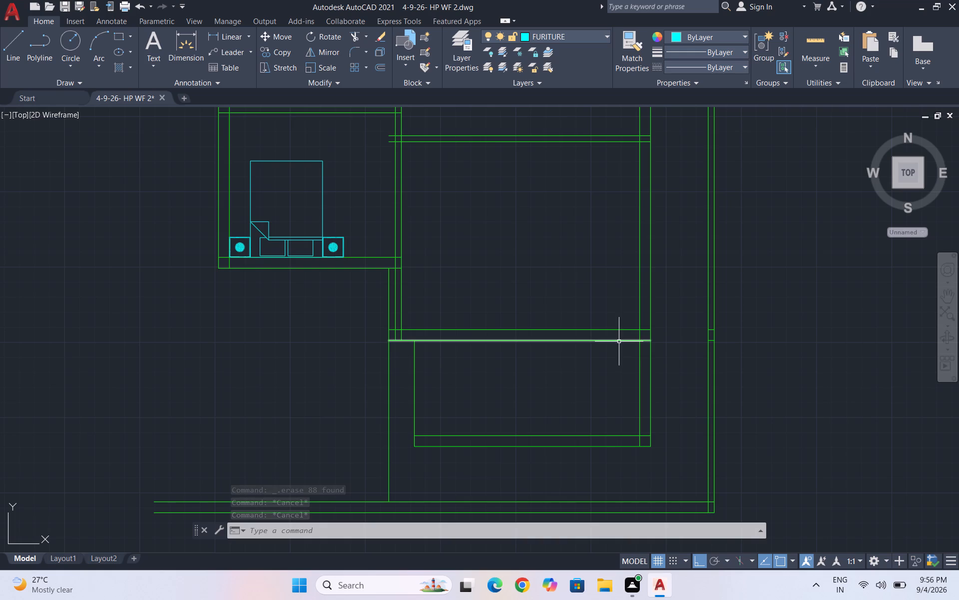
pyautogui.scroll(-2, 542, 246)
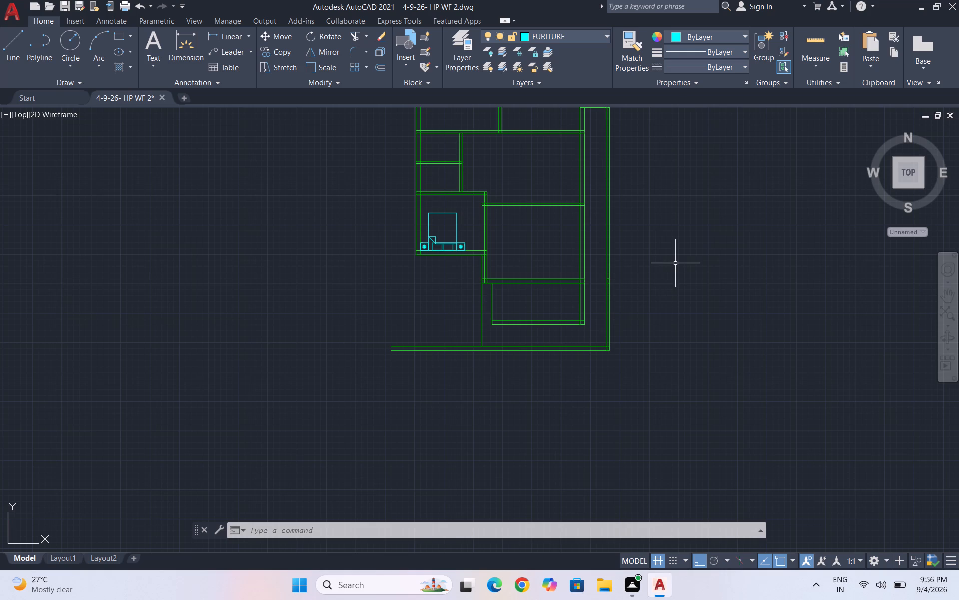
pyautogui.press('Escape')
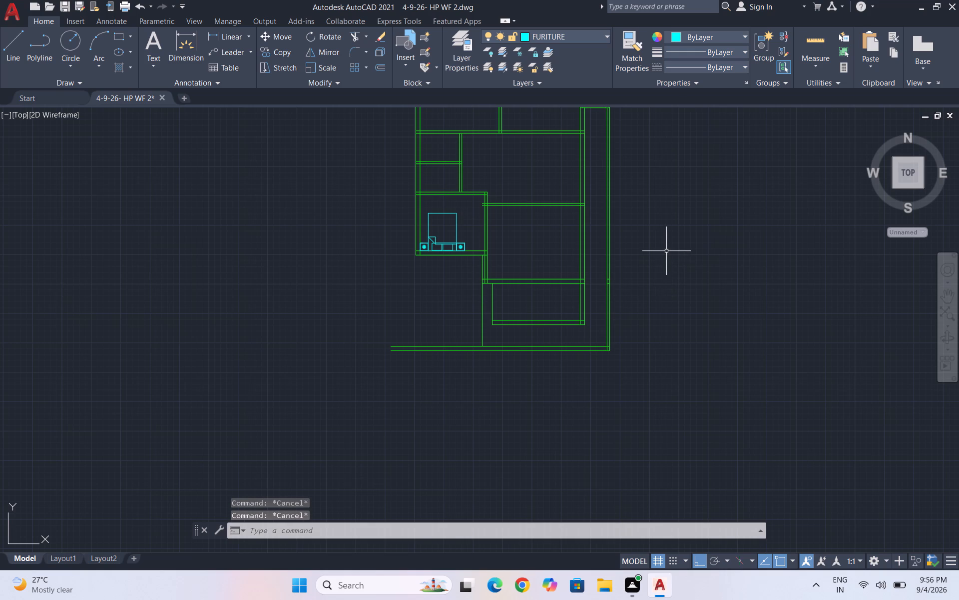
pyautogui.write('dc')
pyautogui.press('Return')
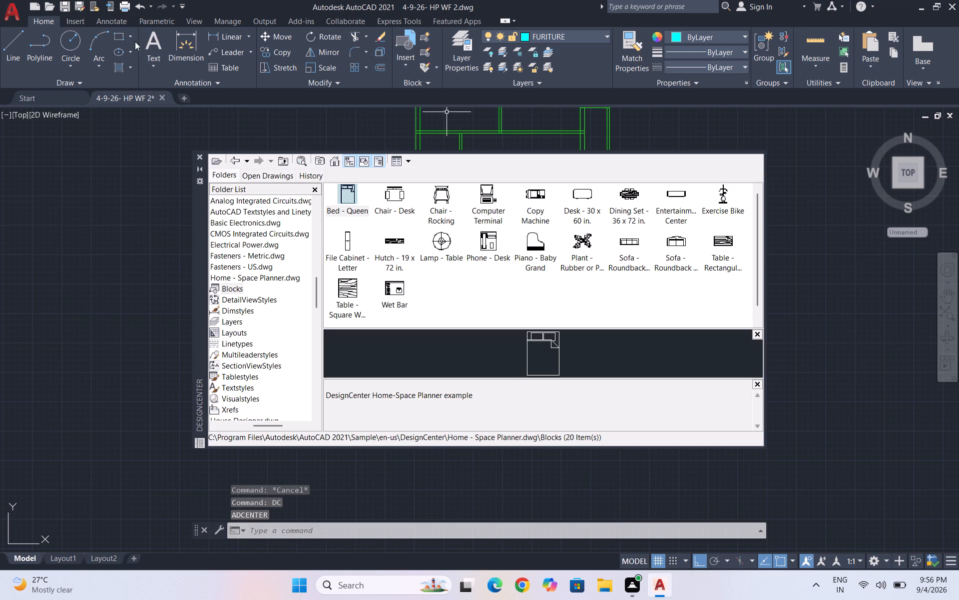
pyautogui.click(333, 162)
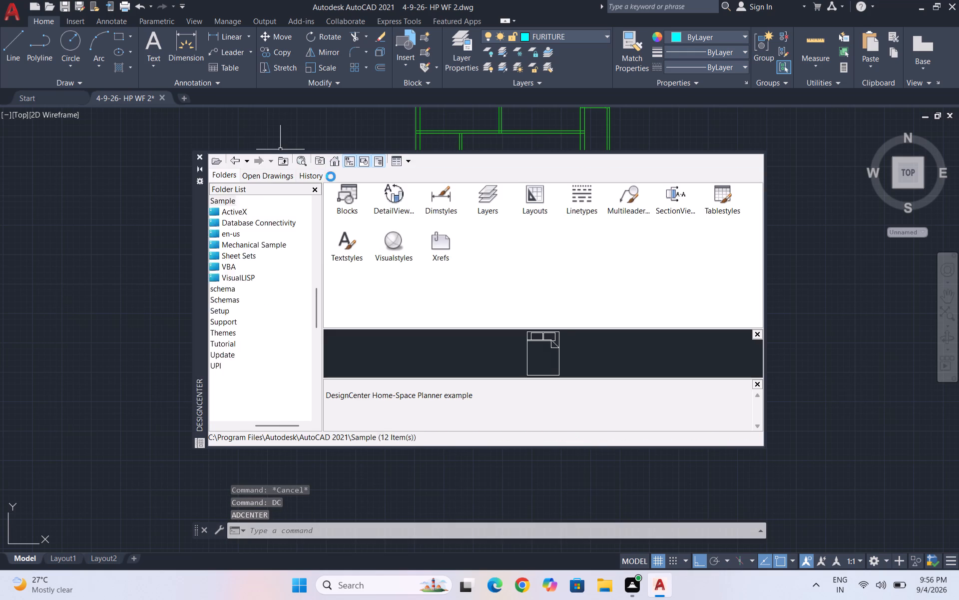
pyautogui.doubleClick(435, 196)
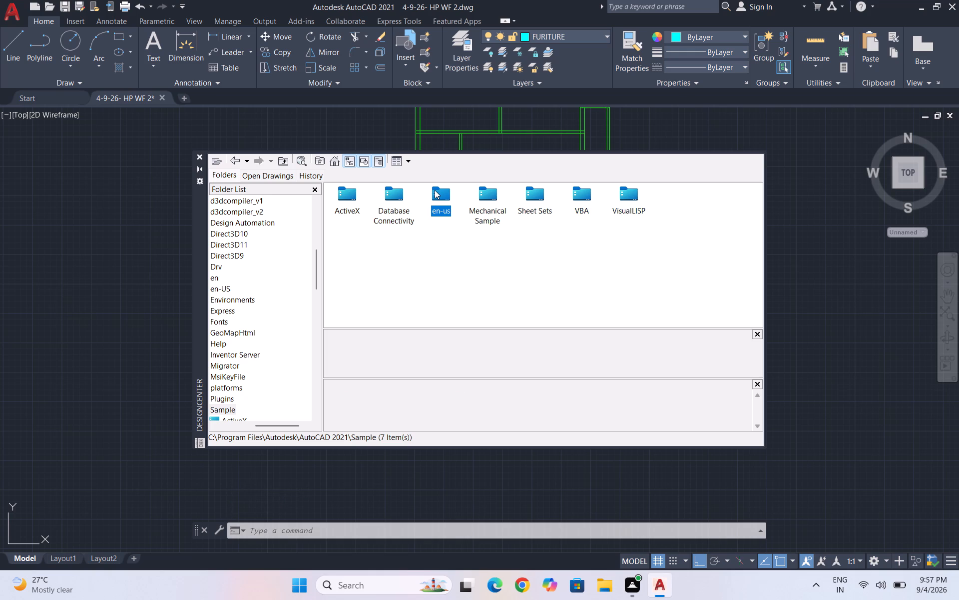
pyautogui.doubleClick(435, 190)
pyautogui.doubleClick(349, 194)
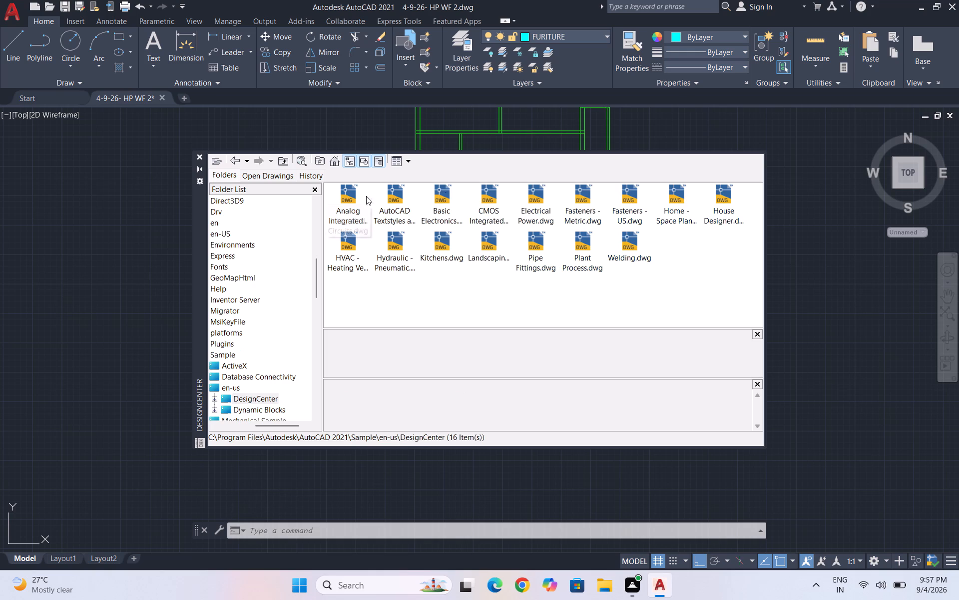
pyautogui.doubleClick(679, 192)
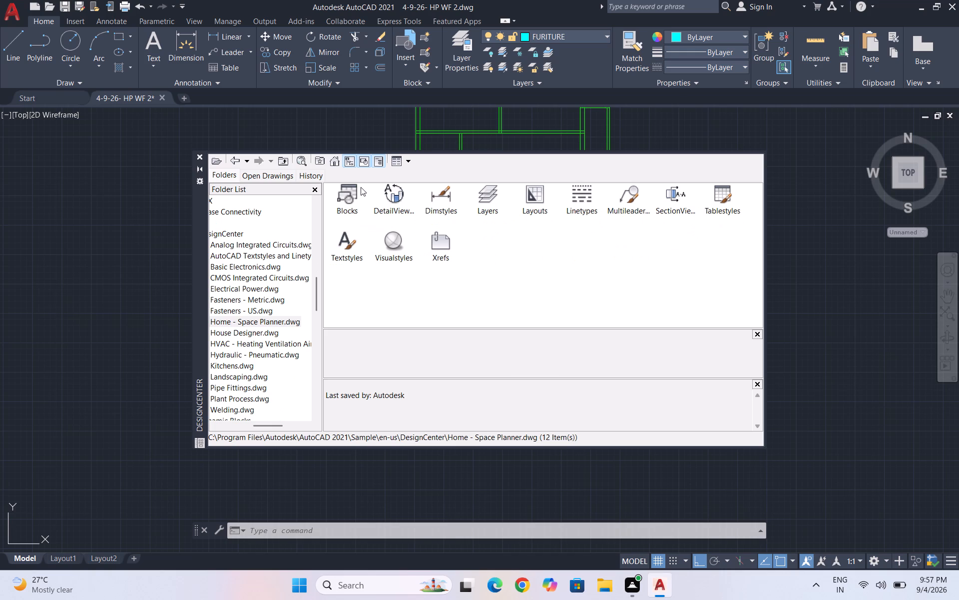
pyautogui.doubleClick(353, 187)
# Insert the Sofa - Roundback 7 ft. block in the empty space right of the house plan and close DesignCenter.
pyautogui.doubleClick(628, 248)
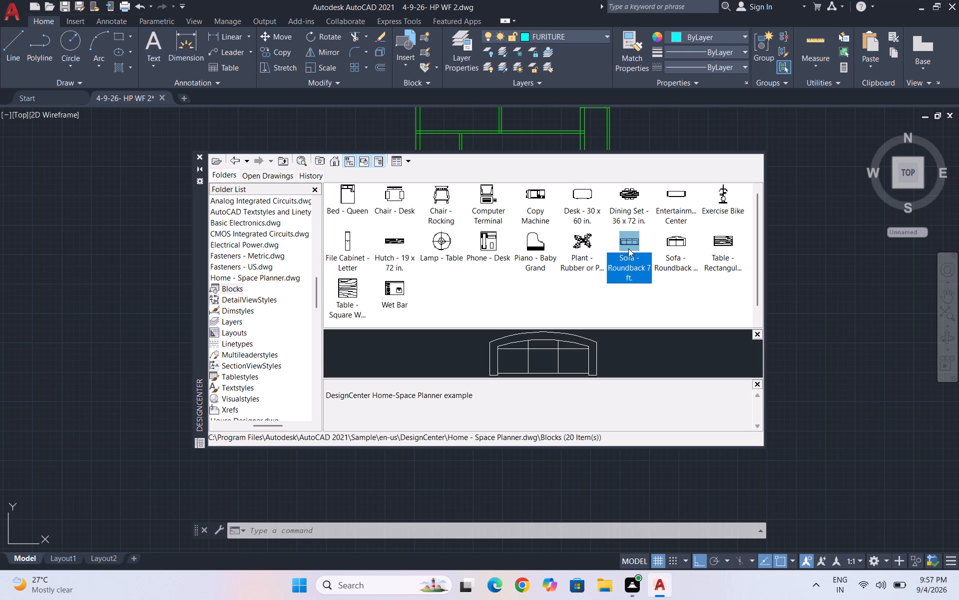
pyautogui.click(575, 369)
pyautogui.click(841, 312)
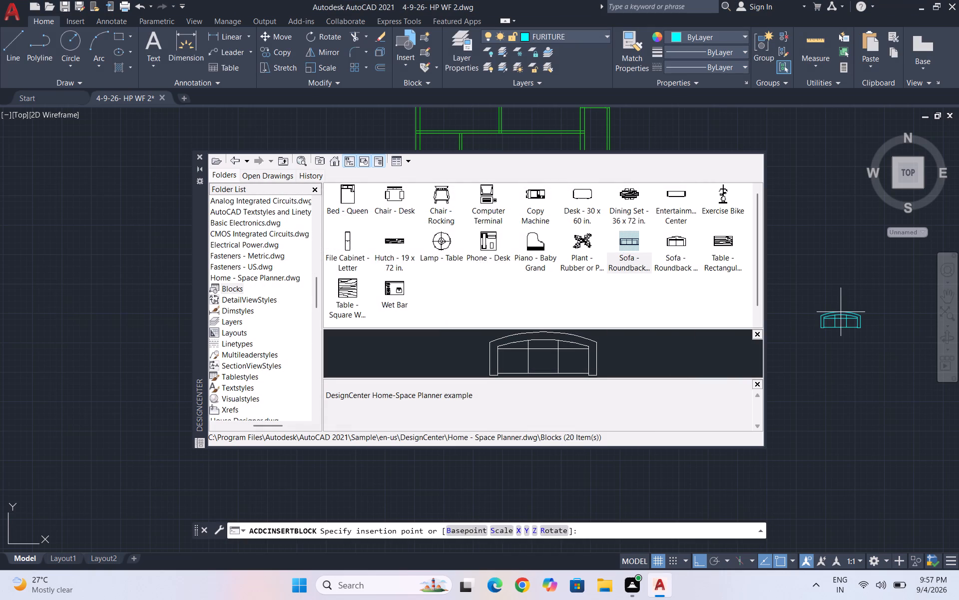
pyautogui.click(200, 157)
pyautogui.press('Escape')
pyautogui.press('Escape')
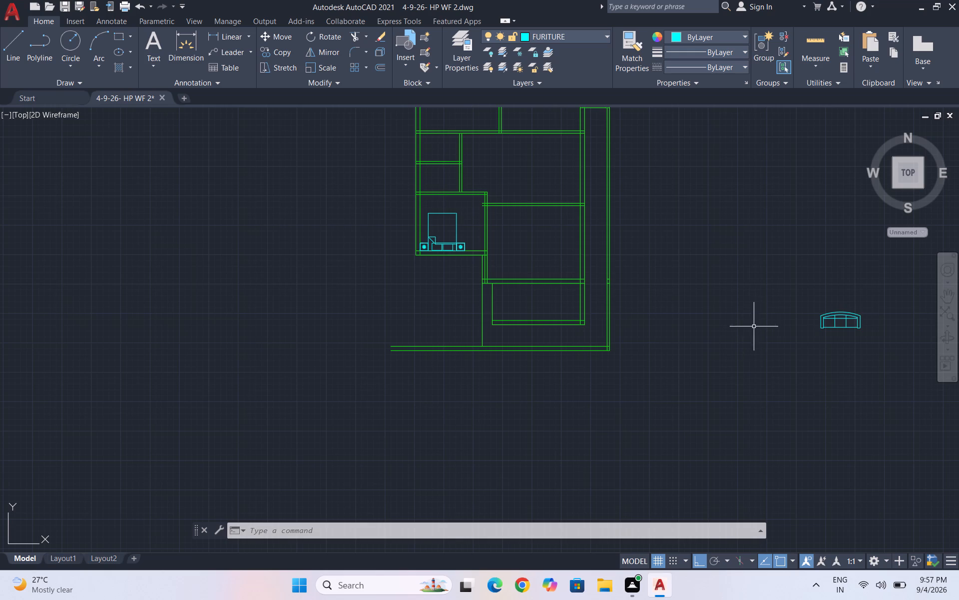
# Explode the inserted roundback sofa block into separate objects.
pyautogui.scroll(2, 866, 322)
pyautogui.scroll(2, 878, 365)
pyautogui.moveTo(881, 368); pyautogui.dragTo(808, 349)
pyautogui.click(393, 133)
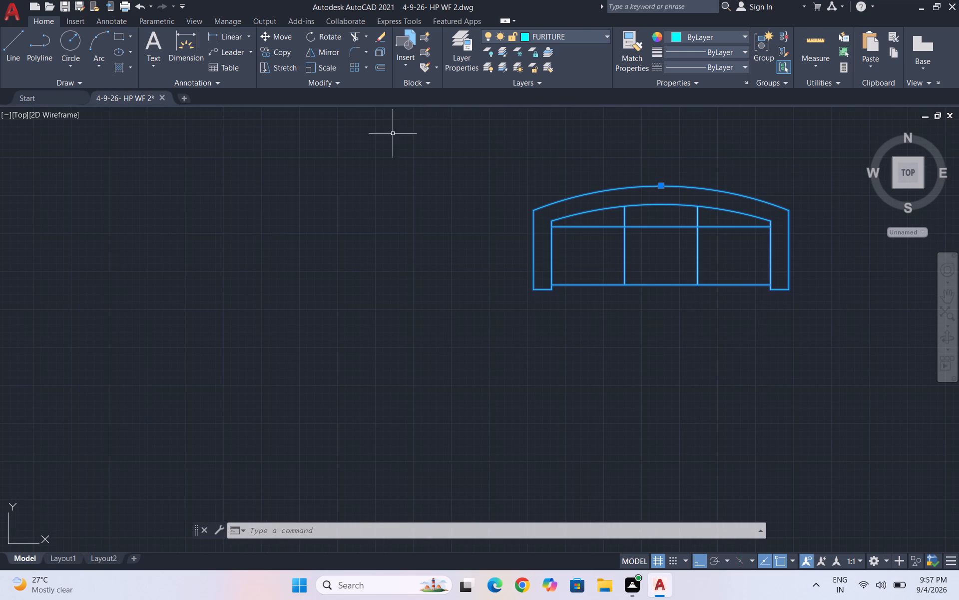
pyautogui.press('x')
pyautogui.press('Return')
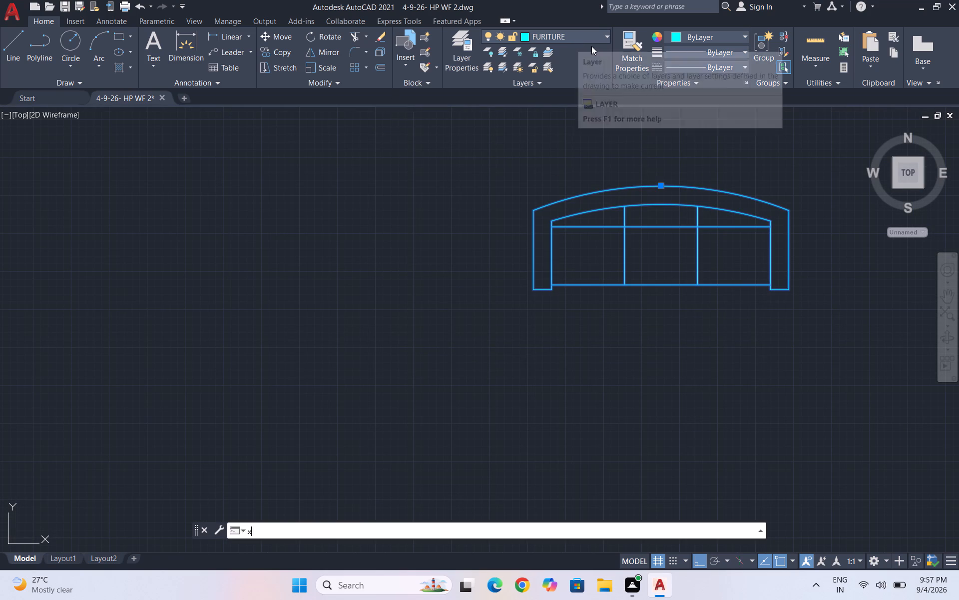
pyautogui.press('Escape')
# Move all the exploded sofa's objects to the FURITURE layer.
pyautogui.moveTo(845, 307); pyautogui.dragTo(789, 319)
pyautogui.click(501, 153)
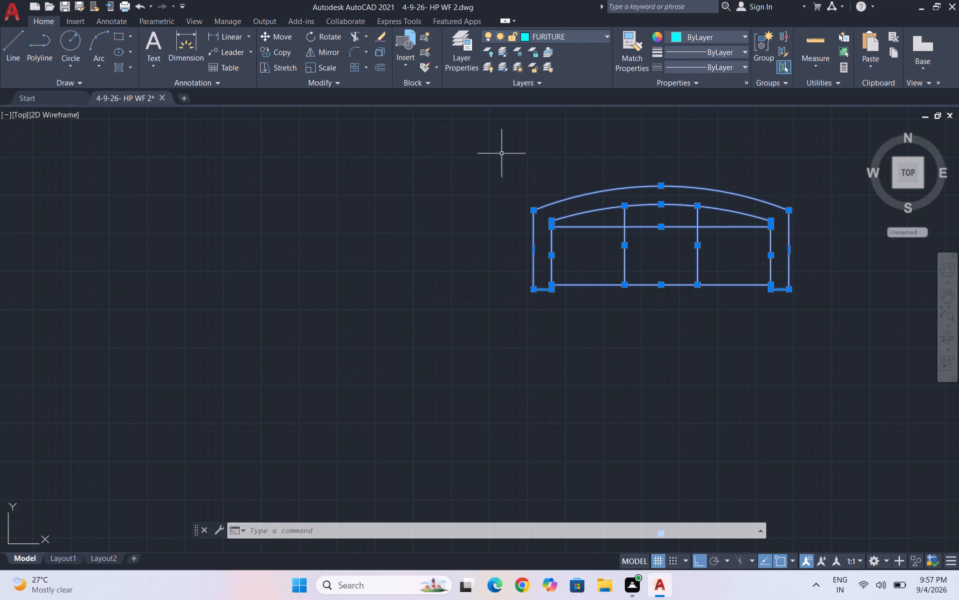
pyautogui.click(561, 44)
pyautogui.click(566, 34)
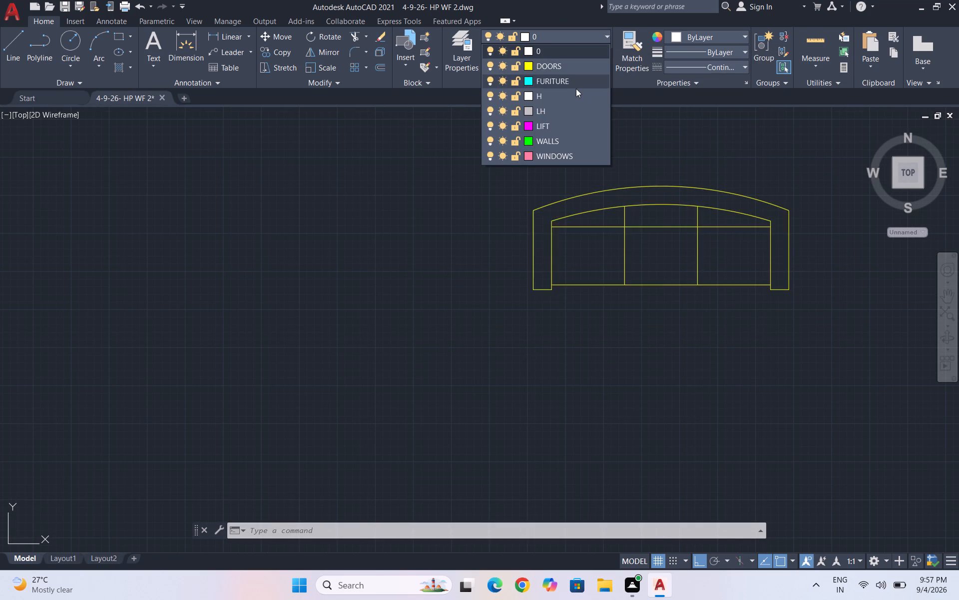
pyautogui.click(574, 84)
pyautogui.press('Escape')
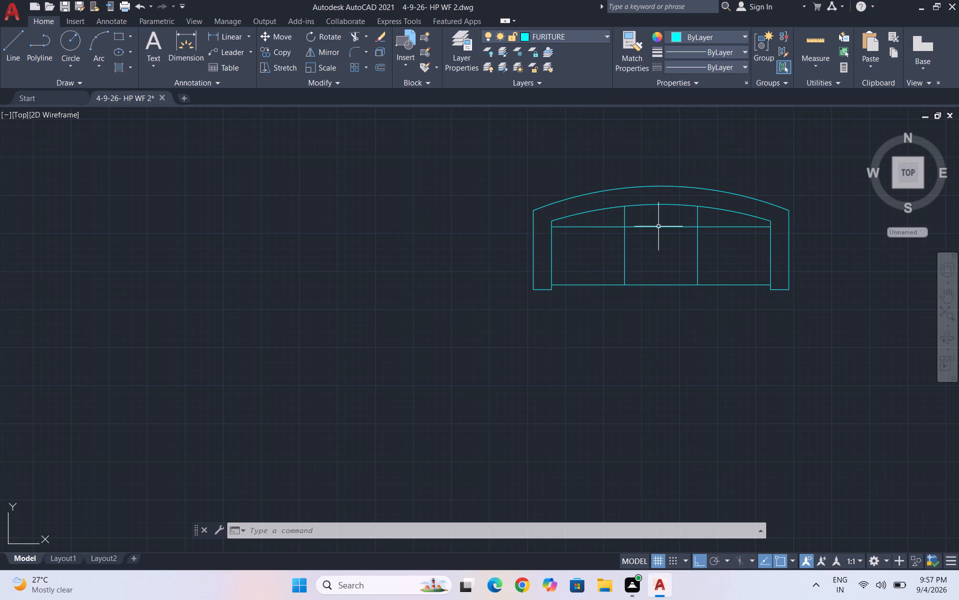
# Draw two straight horizontal lines across the sofa's back, joining the ends of the inner arc and of the outer arc.
pyautogui.press('l')
pyautogui.press('Return')
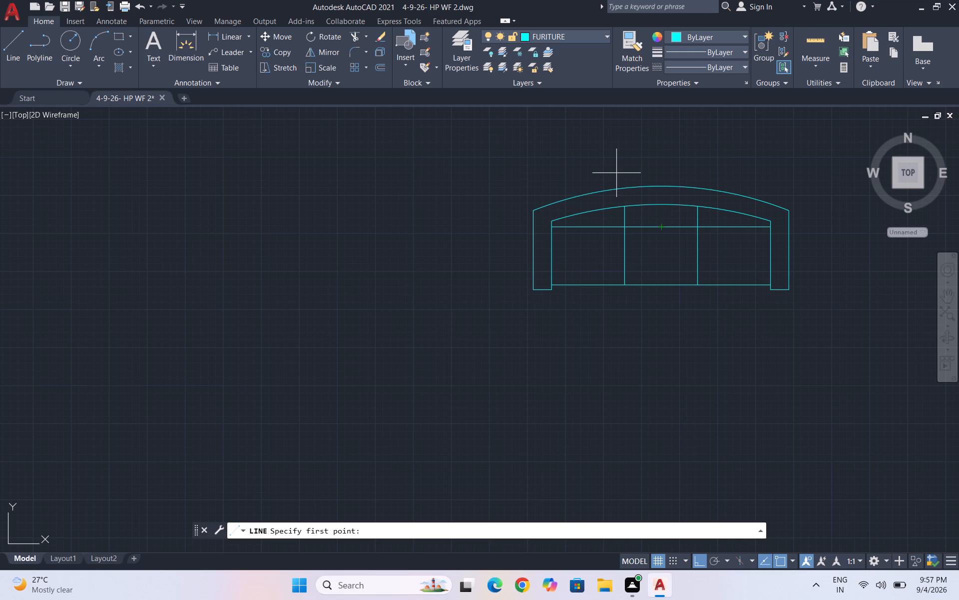
pyautogui.click(553, 221)
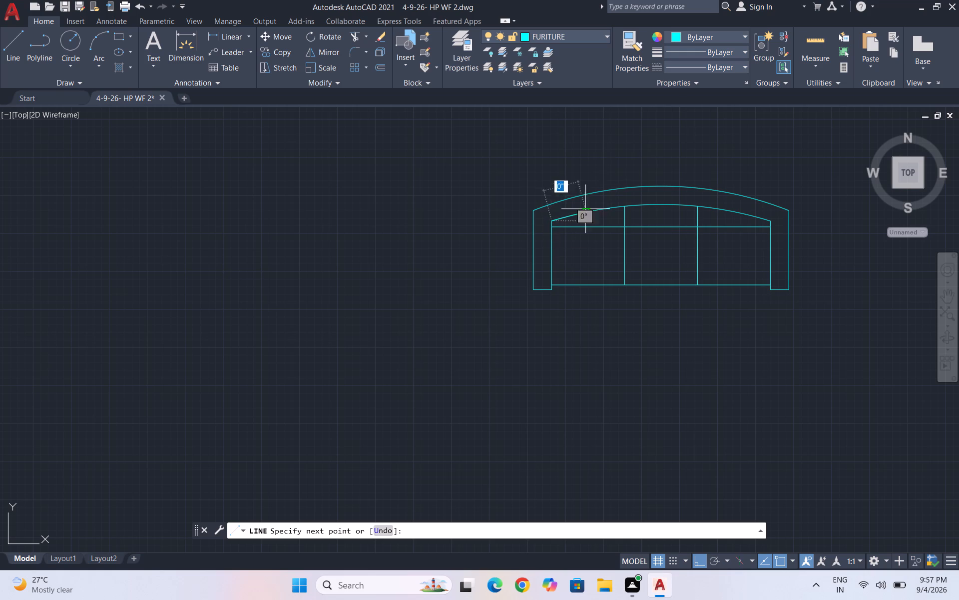
pyautogui.click(771, 218)
pyautogui.press('Escape')
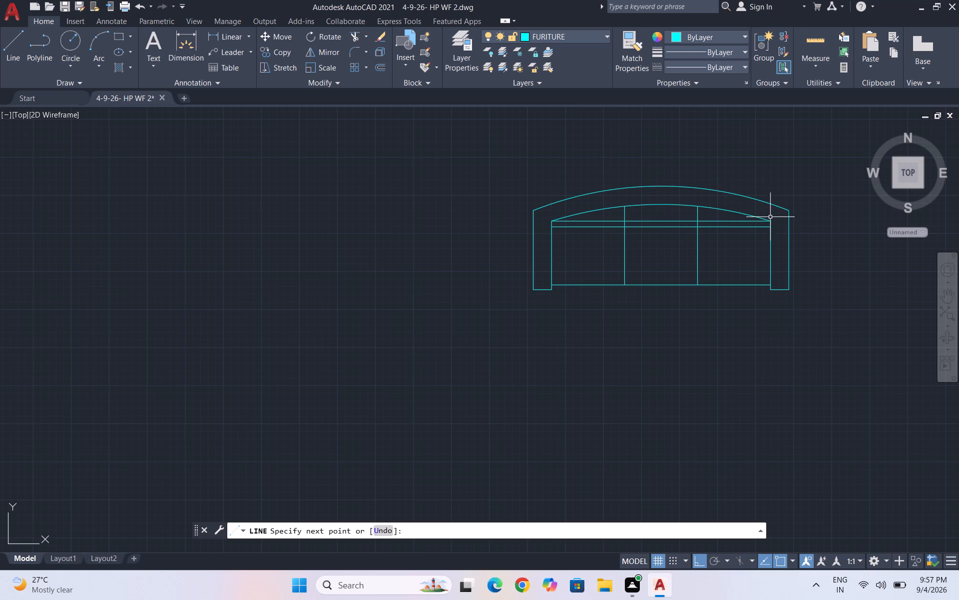
pyautogui.press('space')
pyautogui.click(530, 211)
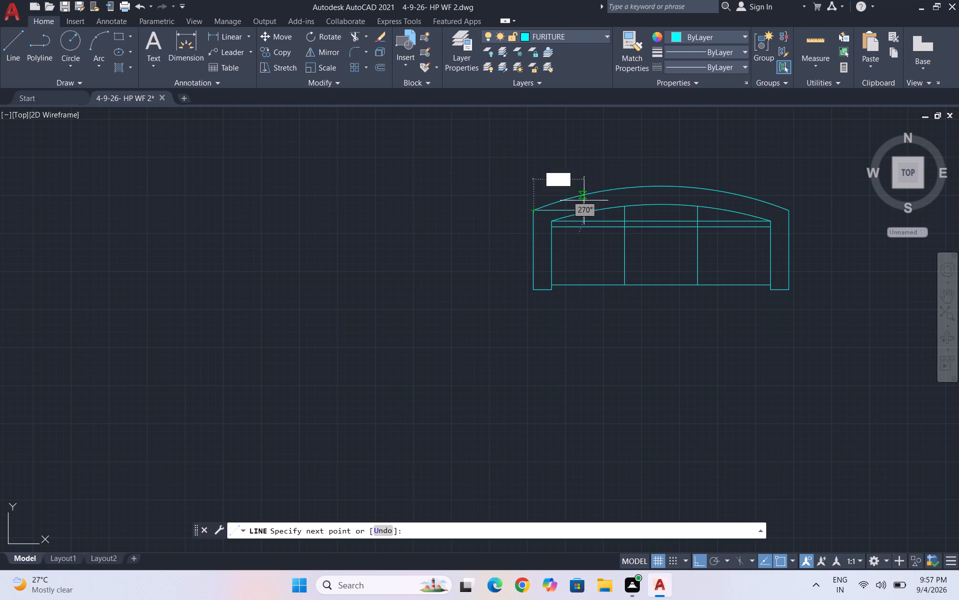
pyautogui.click(793, 210)
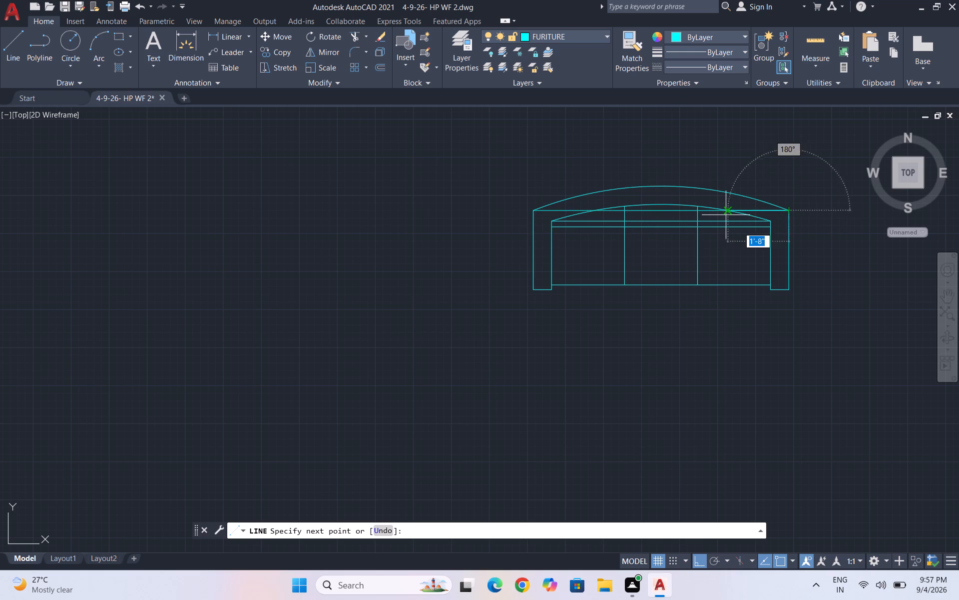
pyautogui.press('Escape')
# Delete the inner and outer curved arcs of the sofa's back.
pyautogui.scroll(1, 677, 191)
pyautogui.click(661, 219)
pyautogui.click(640, 169)
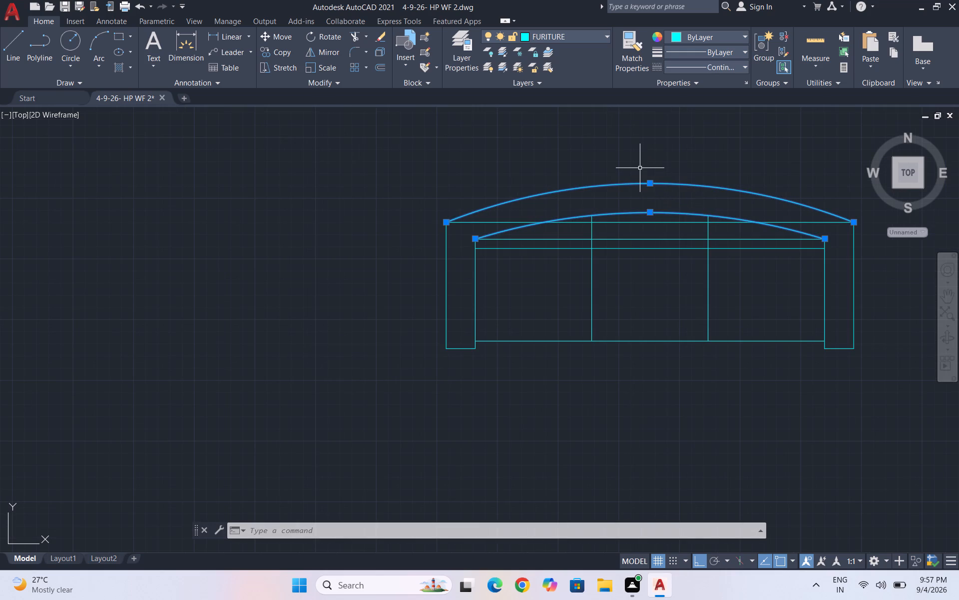
pyautogui.press('Delete')
pyautogui.press('Escape')
pyautogui.press('Escape')
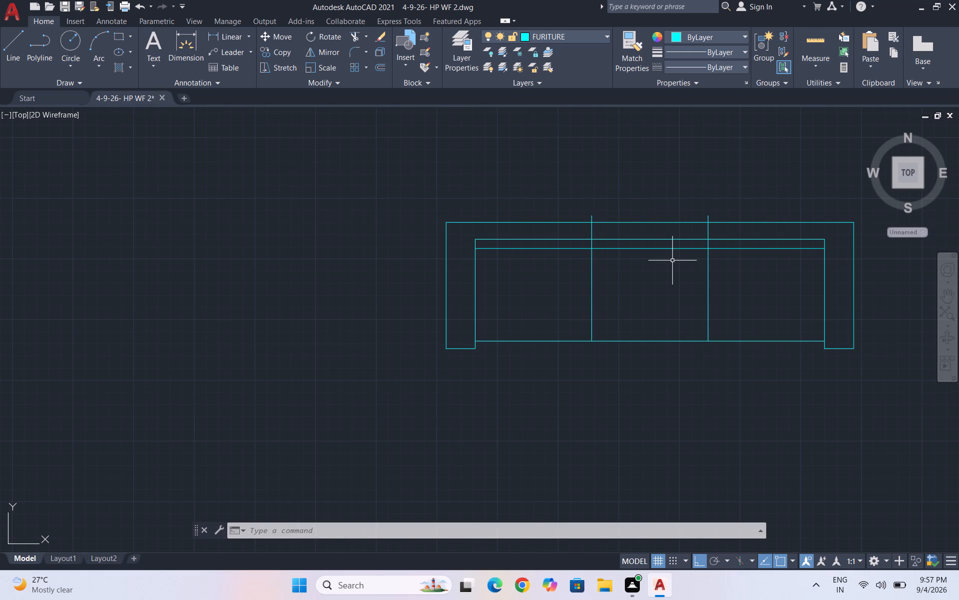
# Delete the extra horizontal line across the seats just below the new inner back line.
pyautogui.click(672, 260)
pyautogui.click(658, 246)
pyautogui.press('Delete')
pyautogui.press('Escape')
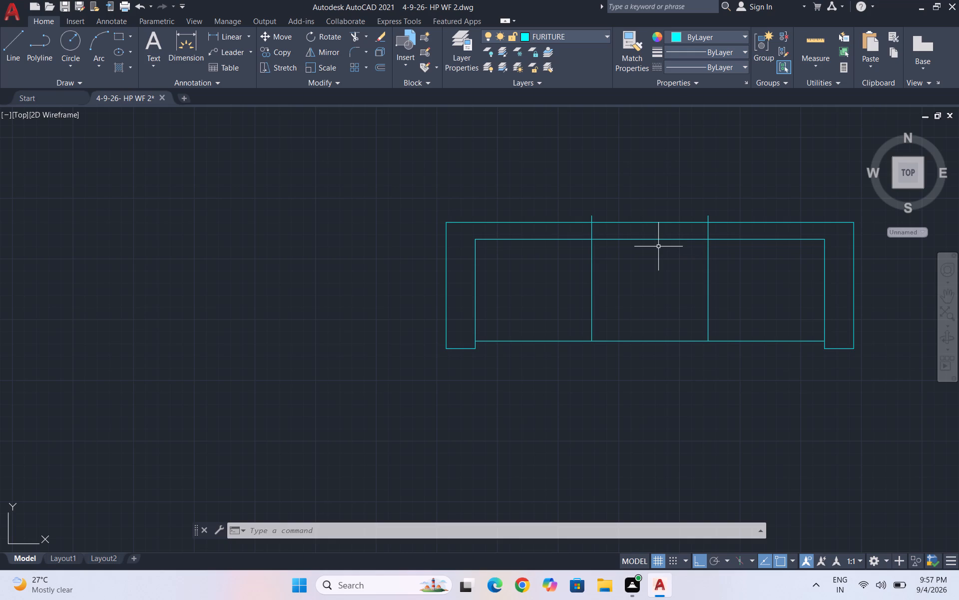
# Trim the two seat divider lines where they cross between the sofa's inner and outer back lines.
pyautogui.write('tr')
pyautogui.press('Return')
pyautogui.press('Return')
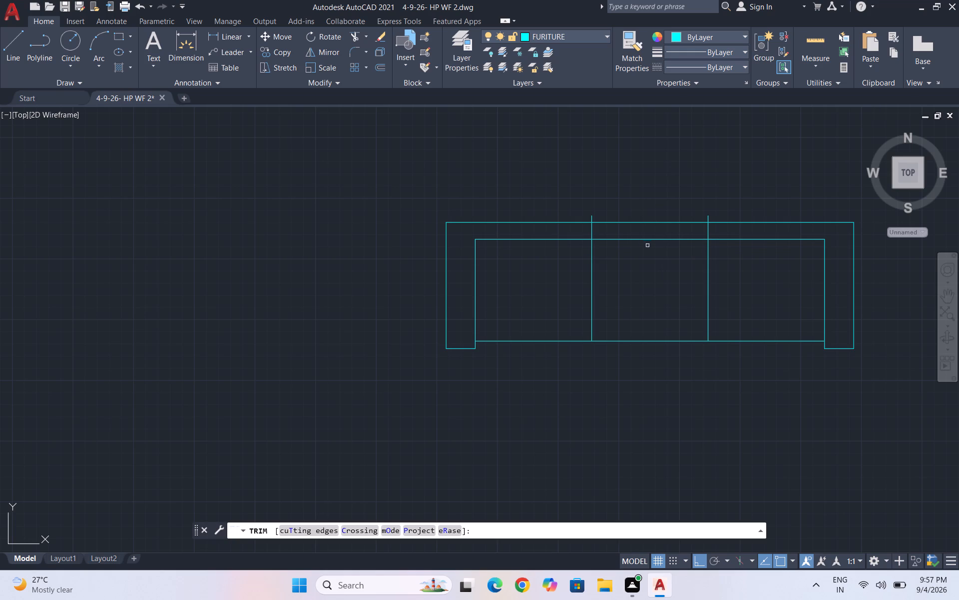
pyautogui.moveTo(578, 228); pyautogui.dragTo(742, 231)
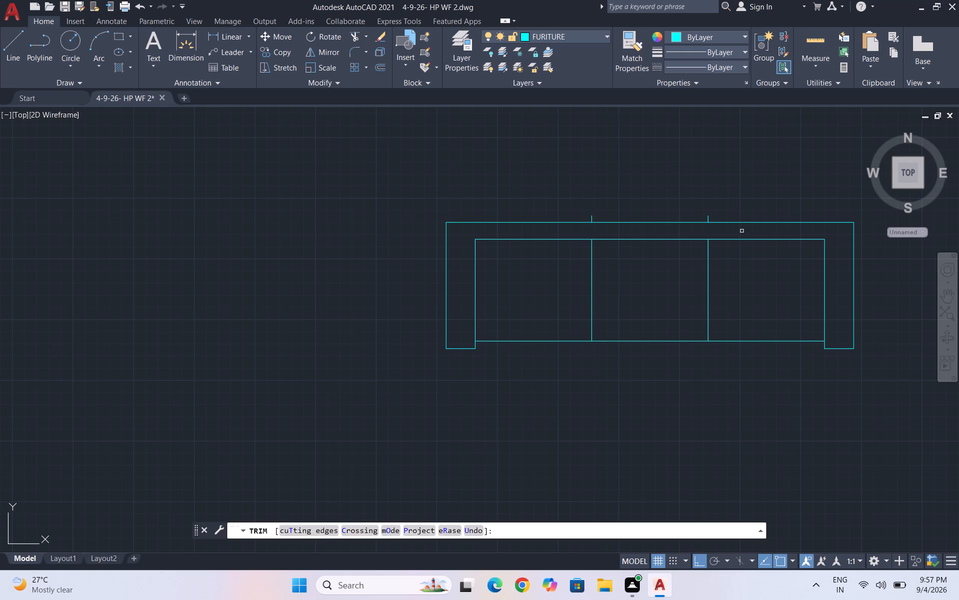
pyautogui.press('Escape')
pyautogui.press('Escape')
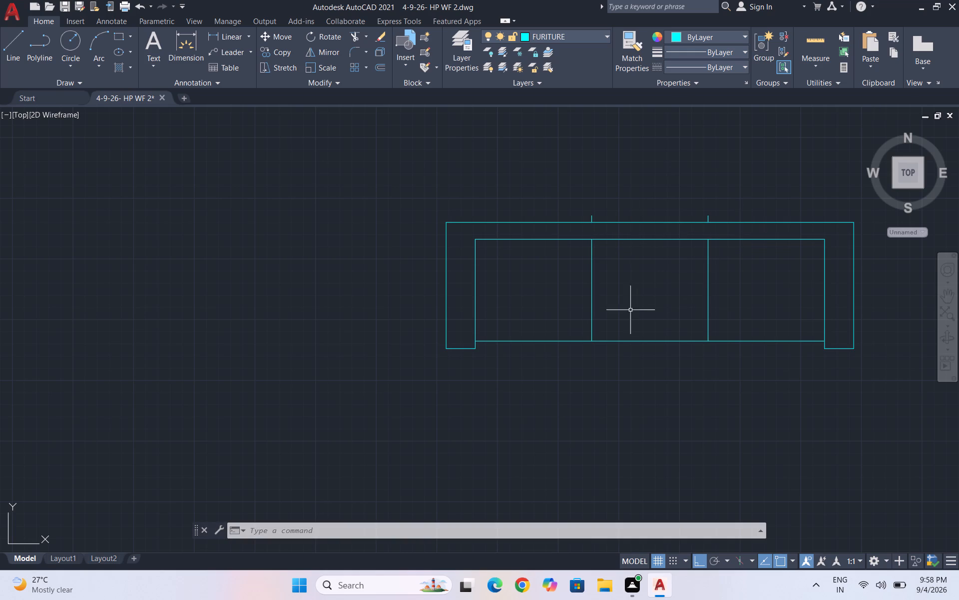
# Explode the outer polylines of the sofa's left and right armrests.
pyautogui.scroll(1, 462, 339)
pyautogui.click(466, 357)
pyautogui.click(461, 341)
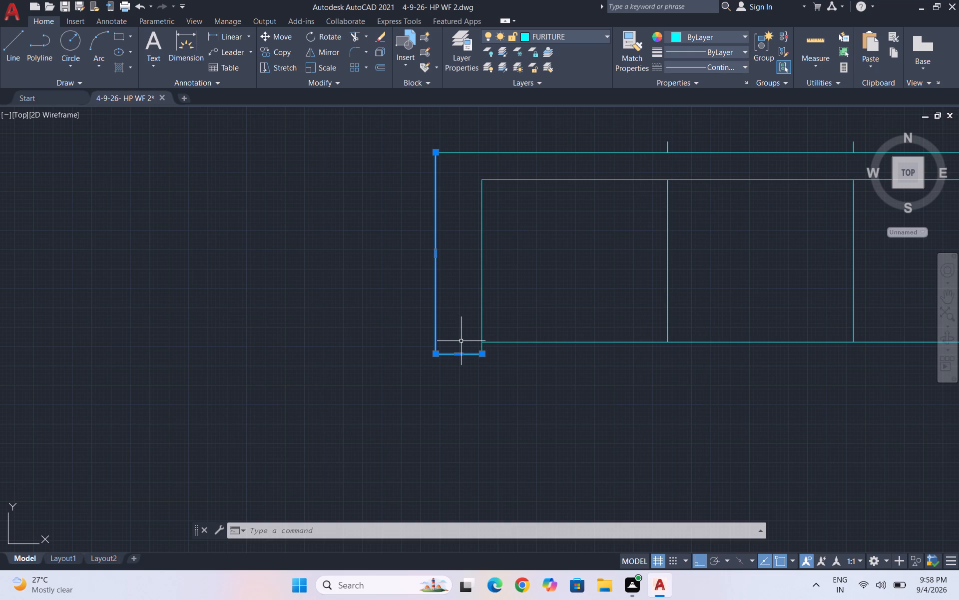
pyautogui.press('x')
pyautogui.press('Return')
pyautogui.scroll(-1, 386, 293)
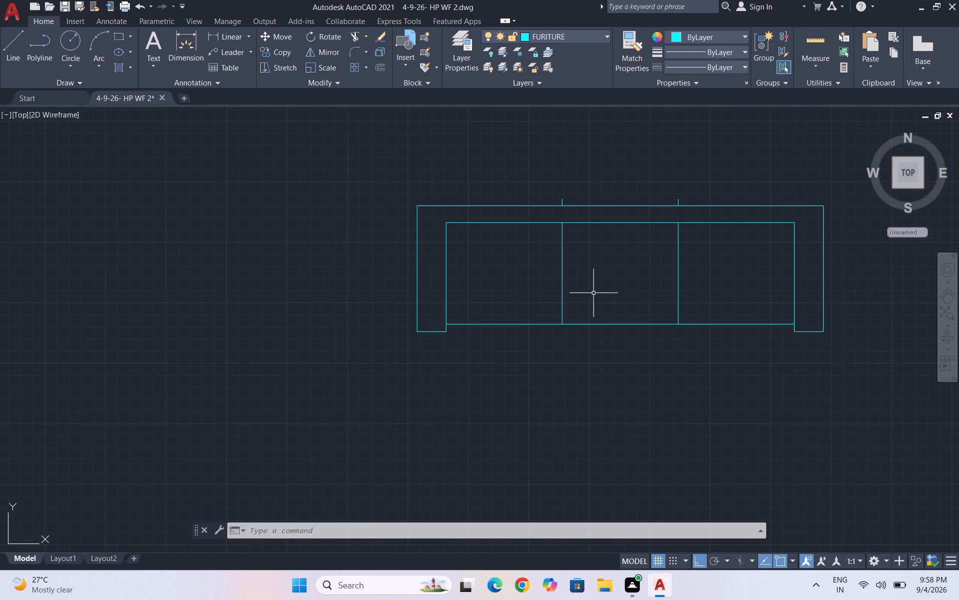
pyautogui.click(826, 365)
pyautogui.click(816, 317)
pyautogui.press('x')
pyautogui.press('Return')
# Copy the left armrest's front edge line a short distance up, so it crosses inside the armrest.
pyautogui.scroll(1, 429, 335)
pyautogui.click(438, 347)
pyautogui.click(430, 320)
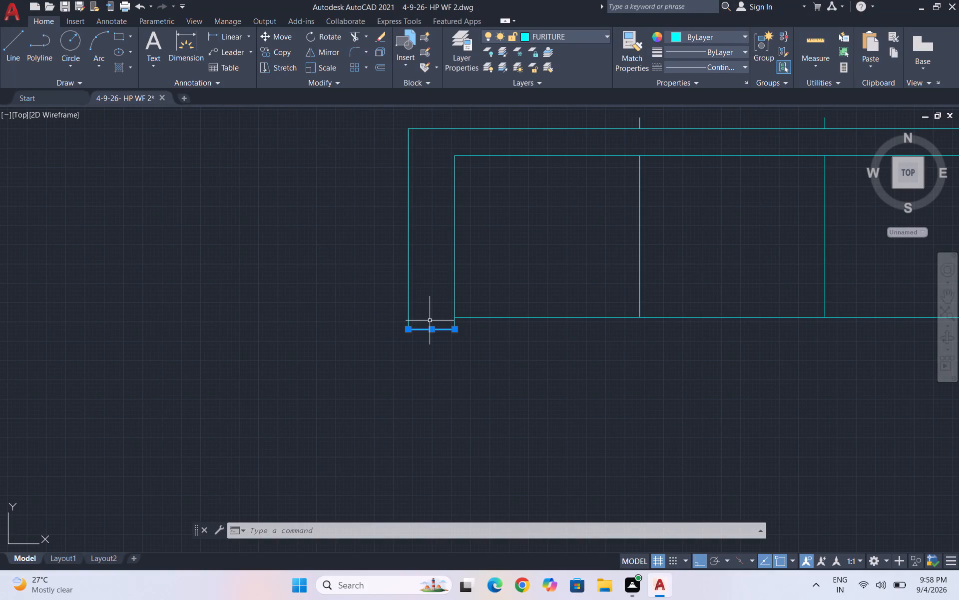
pyautogui.write('co')
pyautogui.press('Return')
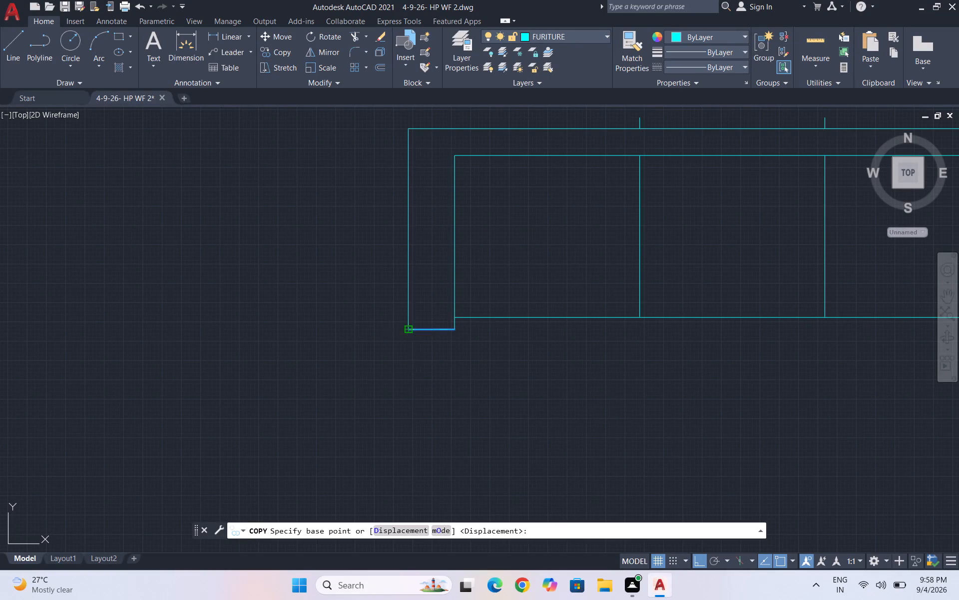
pyautogui.click(410, 332)
pyautogui.click(414, 279)
pyautogui.scroll(-4, 352, 313)
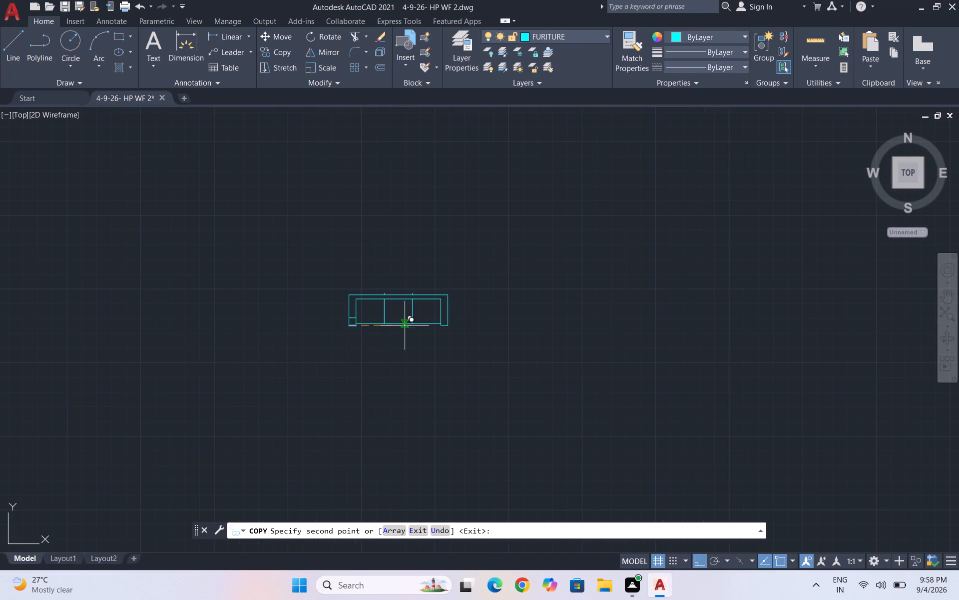
pyautogui.scroll(3, 343, 317)
pyautogui.press('Escape')
# Copy the new cross line of the left armrest horizontally to the same position in the right armrest.
pyautogui.scroll(2, 363, 316)
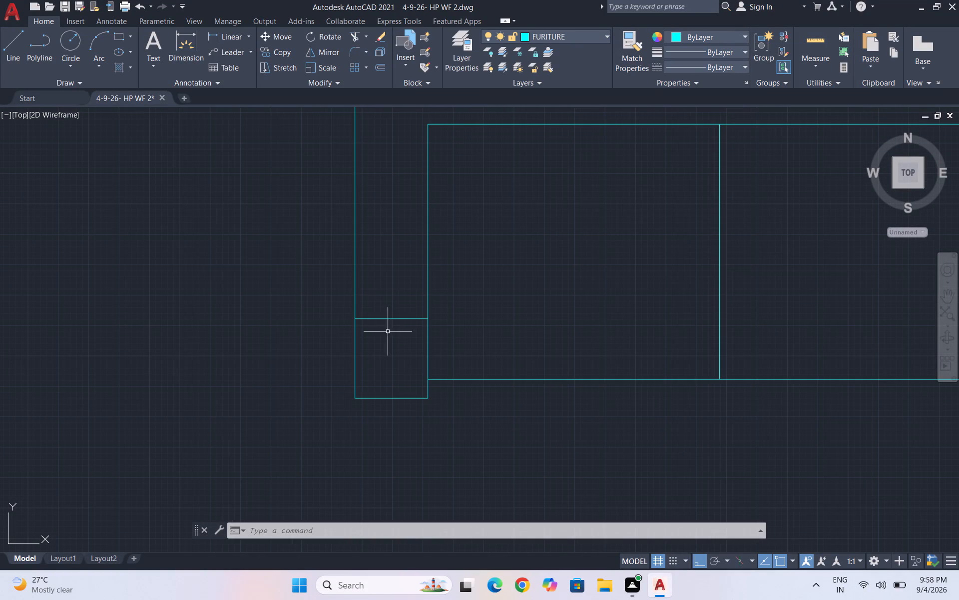
pyautogui.click(388, 331)
pyautogui.click(364, 298)
pyautogui.write('co')
pyautogui.press('Return')
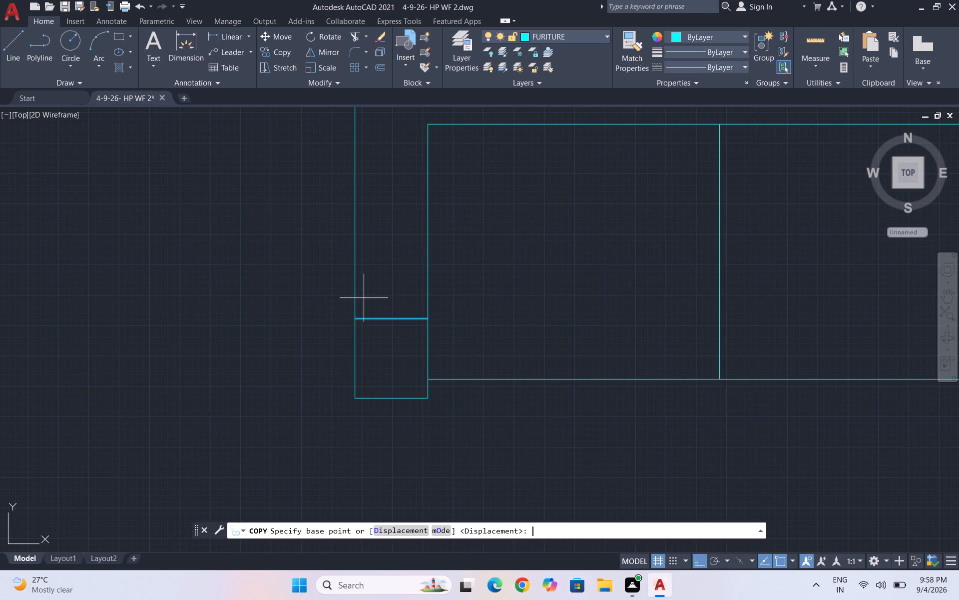
pyautogui.click(354, 318)
pyautogui.scroll(-3, 319, 302)
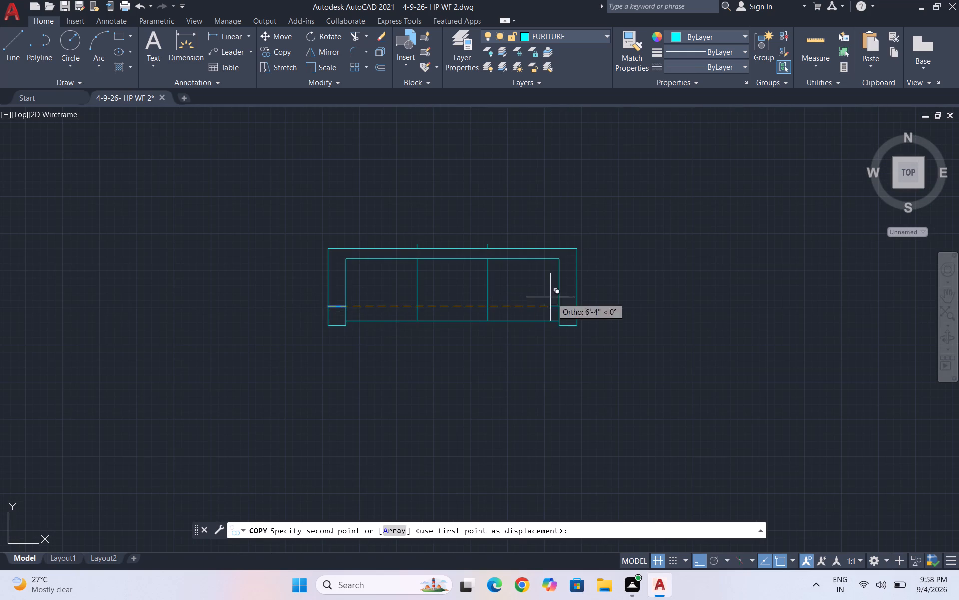
pyautogui.scroll(2, 560, 302)
pyautogui.click(552, 311)
pyautogui.press('Escape')
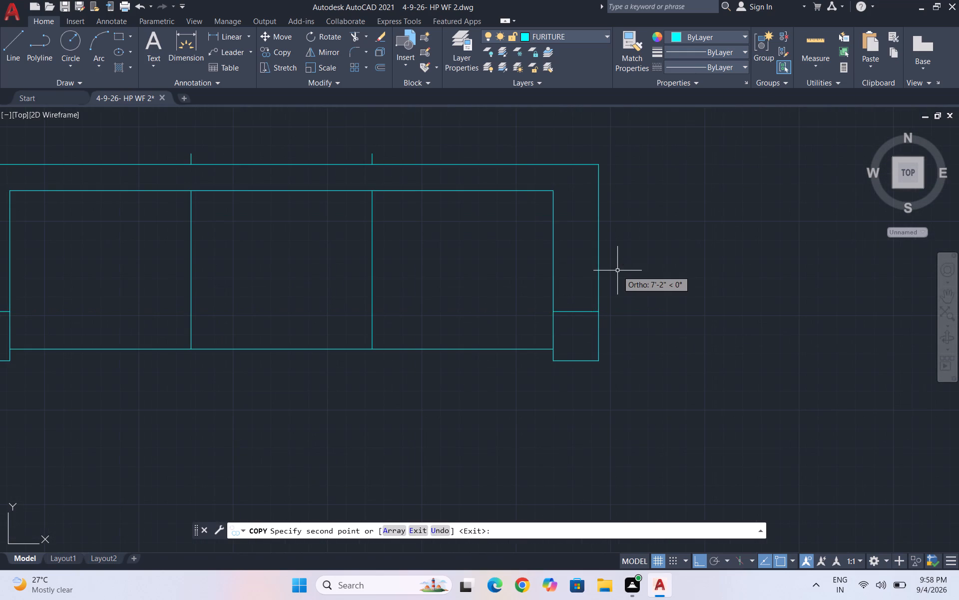
# Trim both armrests back to their new cross lines and remove the leftover ends projecting below the seat front.
pyautogui.scroll(-2, 625, 261)
pyautogui.scroll(3, 368, 314)
pyautogui.write('tr')
pyautogui.press('Return')
pyautogui.press('Return')
pyautogui.moveTo(346, 222); pyautogui.dragTo(454, 283)
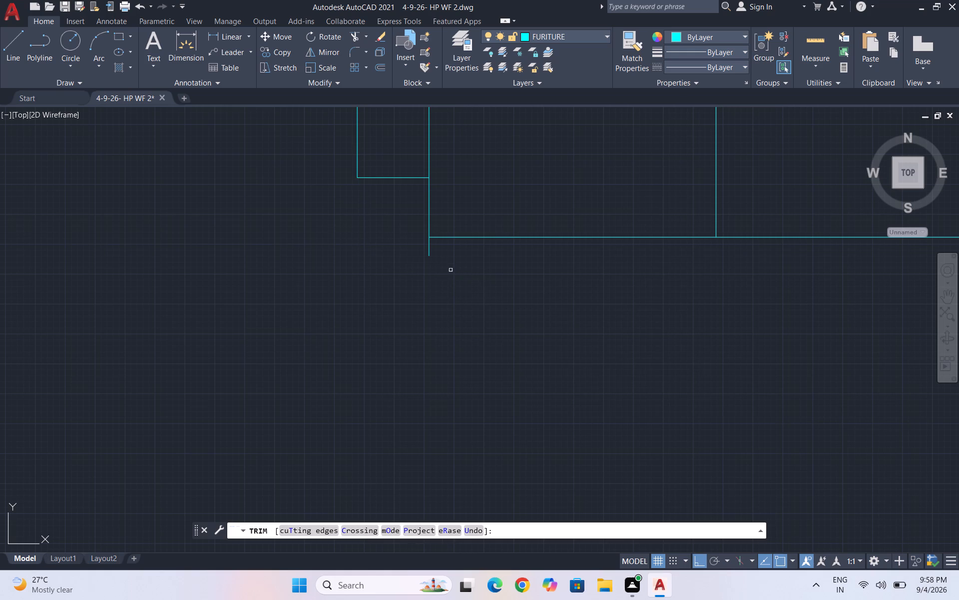
pyautogui.moveTo(444, 255); pyautogui.dragTo(377, 252)
pyautogui.scroll(-2, 353, 252)
pyautogui.scroll(2, 737, 250)
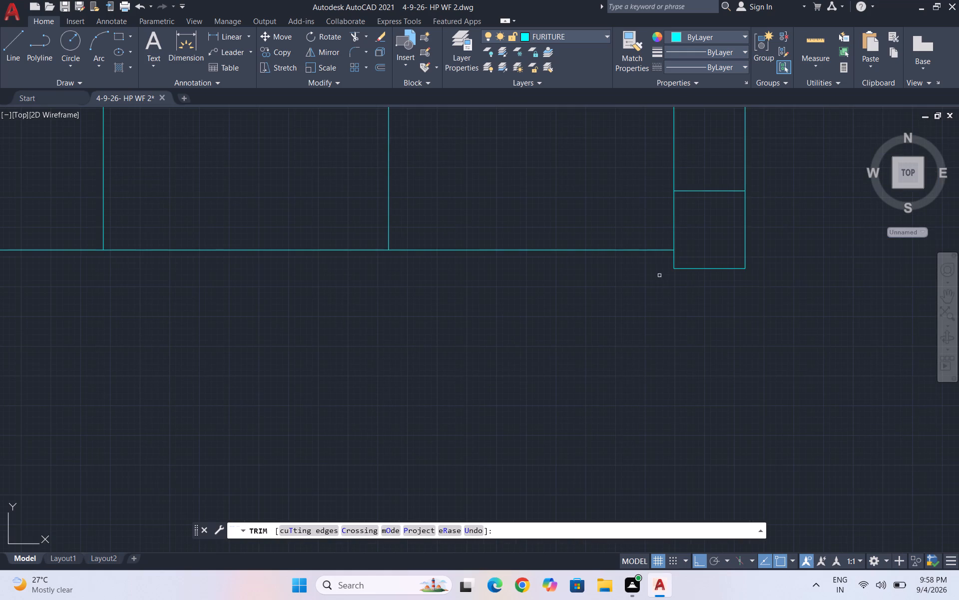
pyautogui.moveTo(659, 259); pyautogui.dragTo(752, 265)
pyautogui.moveTo(721, 255); pyautogui.dragTo(704, 351)
pyautogui.scroll(-2, 667, 331)
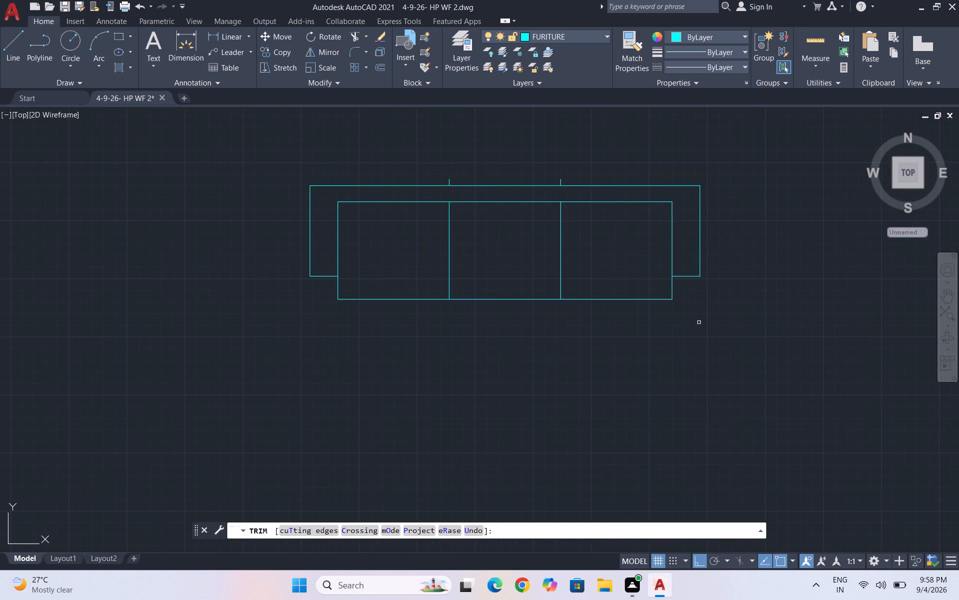
pyautogui.press('Escape')
pyautogui.press('Escape')
pyautogui.press('Escape')
pyautogui.press('Escape')
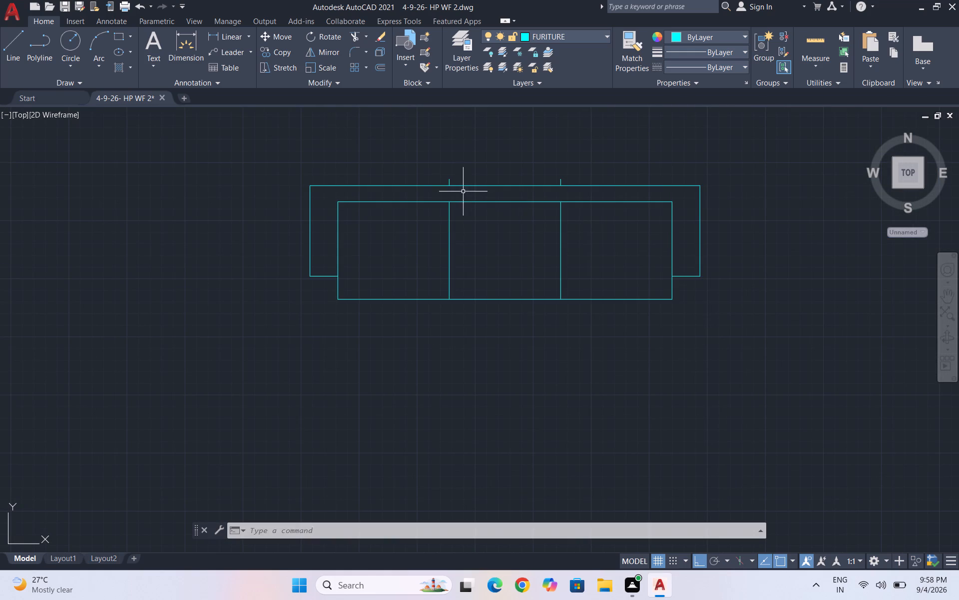
# Delete the two short divider stubs sticking out above the sofa's outer back line.
pyautogui.scroll(3, 462, 191)
pyautogui.moveTo(423, 155); pyautogui.dragTo(408, 151)
pyautogui.click(354, 139)
pyautogui.scroll(-2, 554, 136)
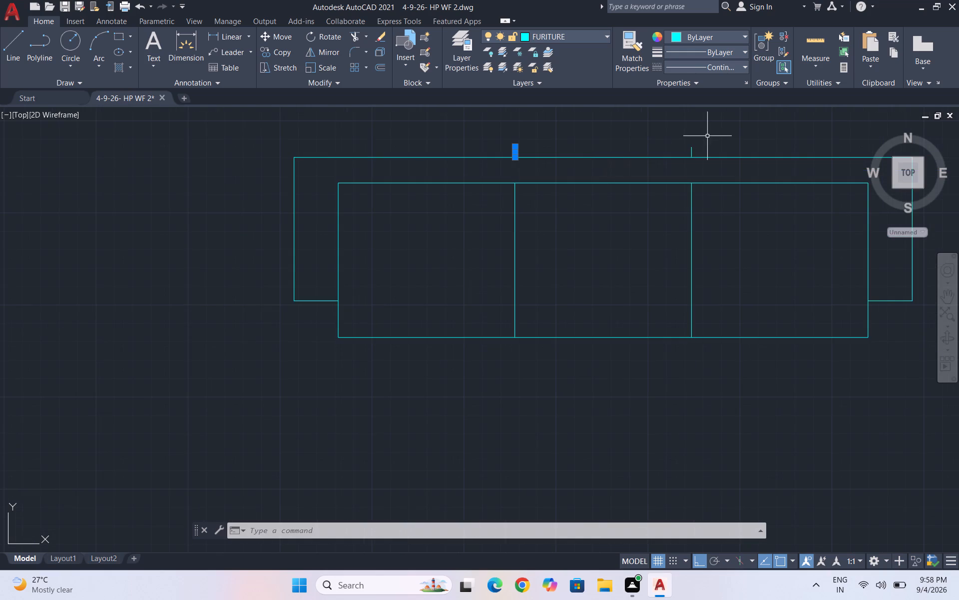
pyautogui.scroll(1, 705, 140)
pyautogui.moveTo(696, 156); pyautogui.dragTo(688, 155)
pyautogui.click(640, 155)
pyautogui.press('Delete')
pyautogui.press('Escape')
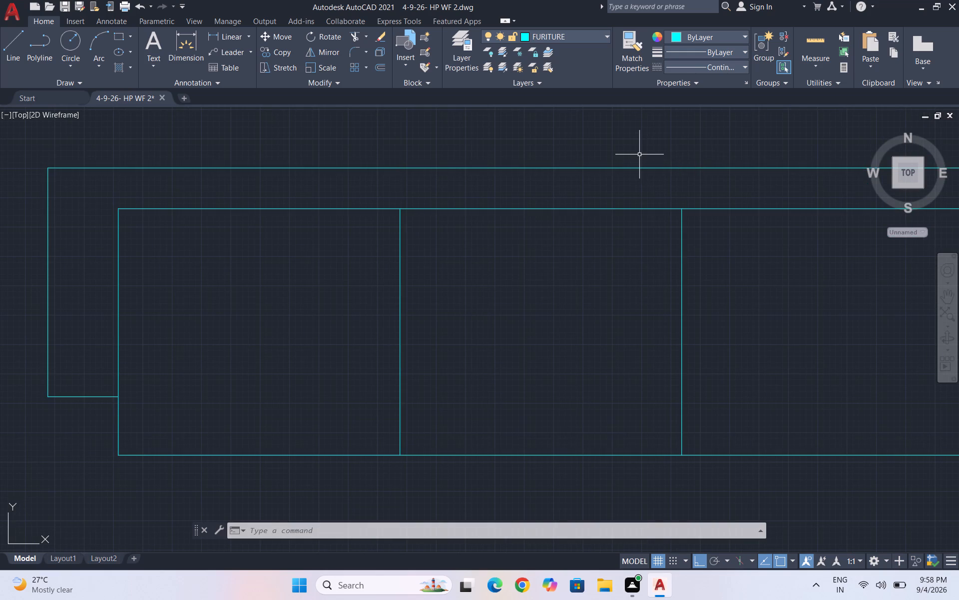
pyautogui.press('Escape')
# Save the drawing.
pyautogui.hotkey('ctrl', 's')
# Fillet the outer front corner of the left seat with a 2" radius.
pyautogui.scroll(-2, 552, 226)
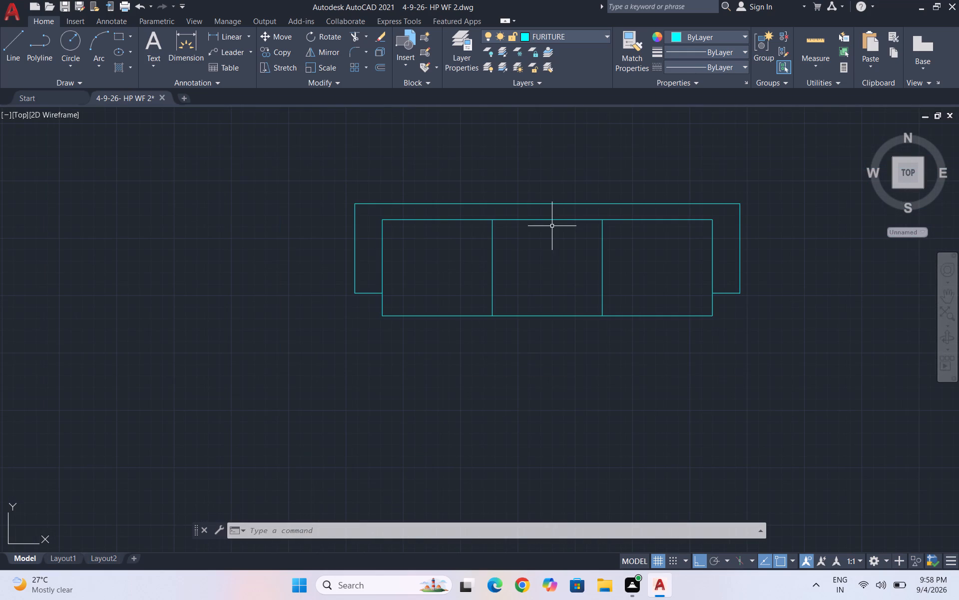
pyautogui.press('f')
pyautogui.press('Return')
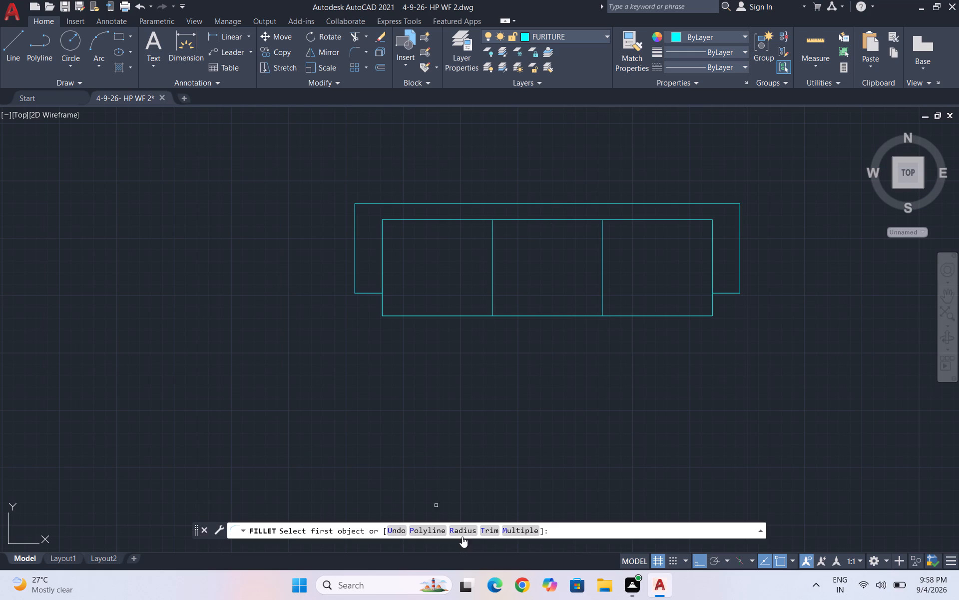
pyautogui.click(461, 533)
pyautogui.write('2"')
pyautogui.press('Return')
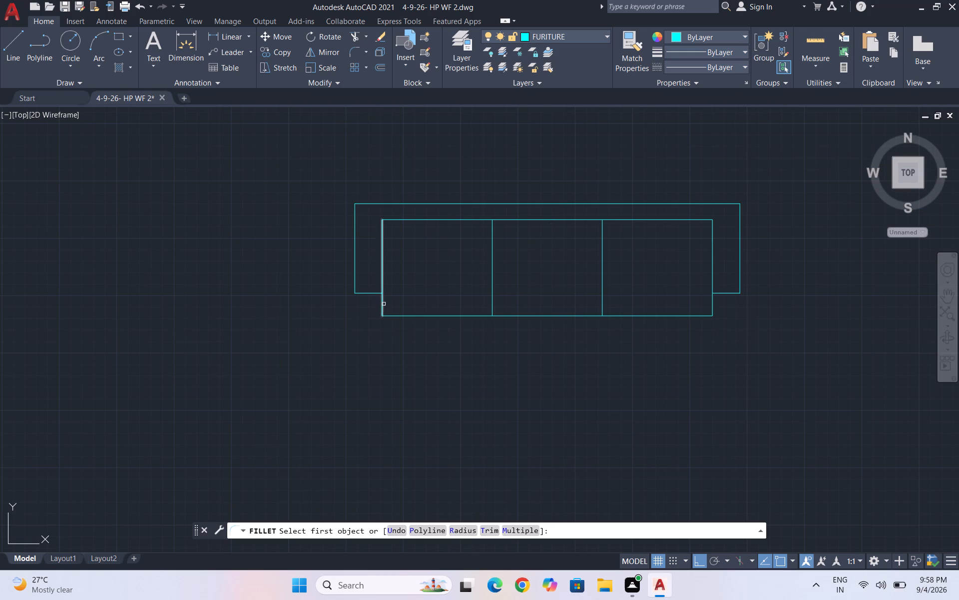
pyautogui.click(384, 304)
pyautogui.click(415, 315)
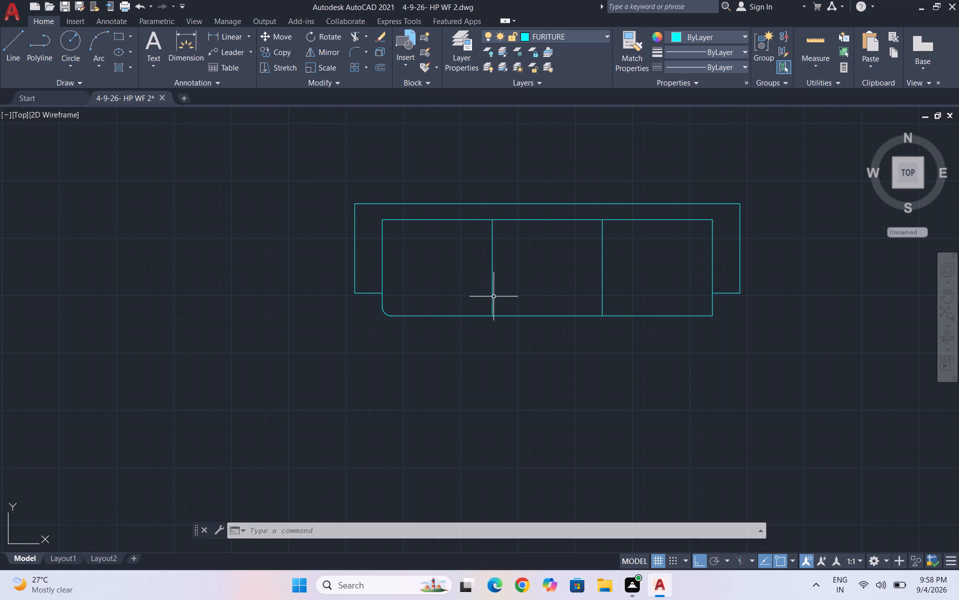
# Fillet the left seat's other front corner, between the seat front line and the first divider, with the same radius.
pyautogui.press('space')
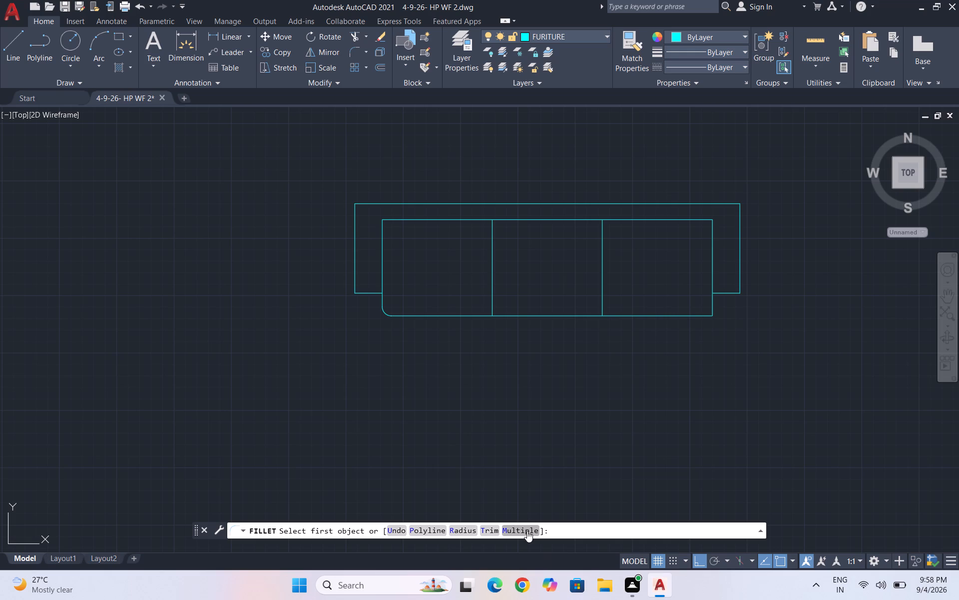
pyautogui.click(527, 531)
pyautogui.click(479, 315)
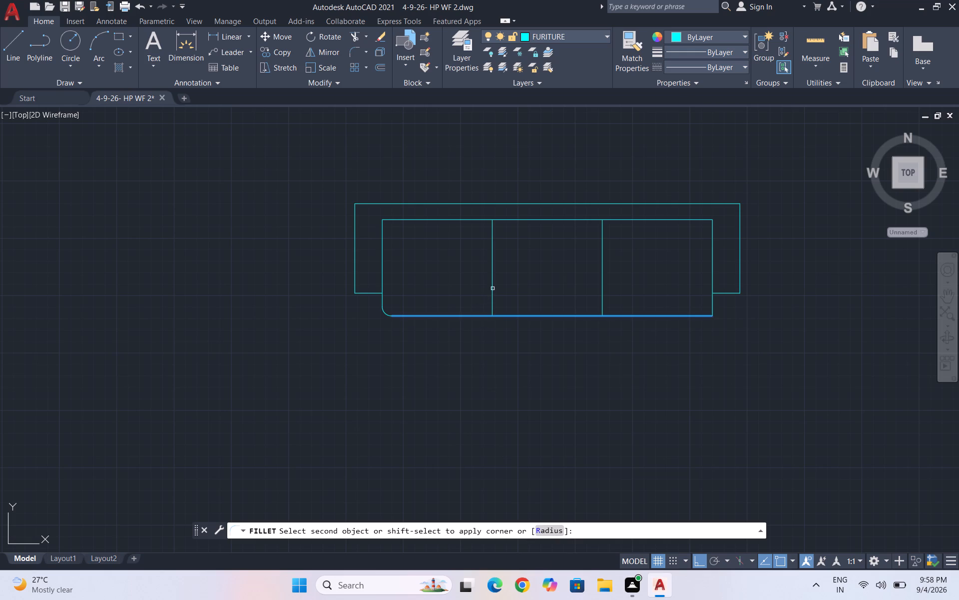
pyautogui.click(492, 288)
pyautogui.press('Escape')
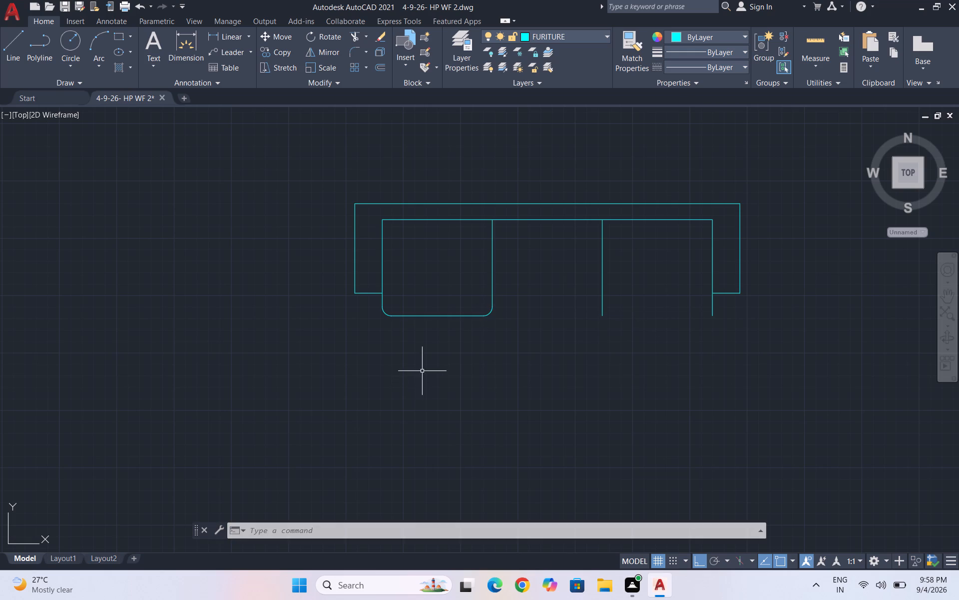
pyautogui.press('Escape')
# Draw lines from the first divider's lower end down to the front level and across to the right seat's outer front corner.
pyautogui.press('l')
pyautogui.press('Return')
pyautogui.scroll(2, 472, 328)
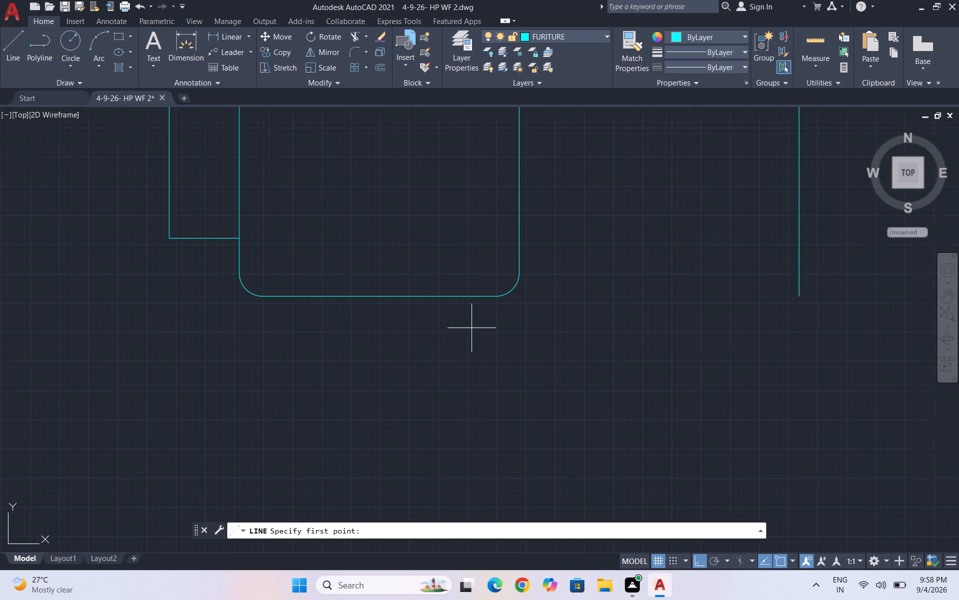
pyautogui.click(521, 269)
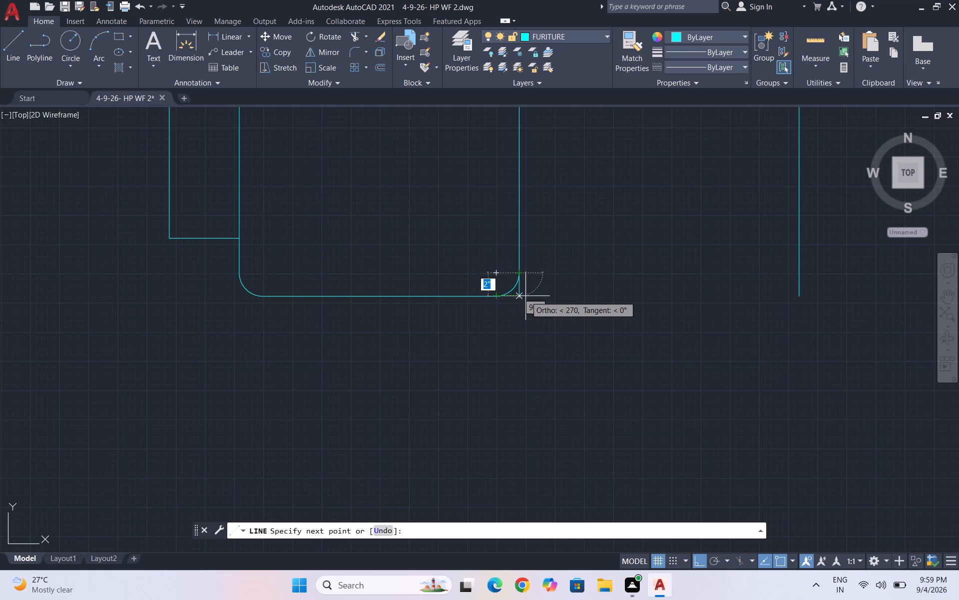
pyautogui.click(523, 296)
pyautogui.scroll(-2, 610, 317)
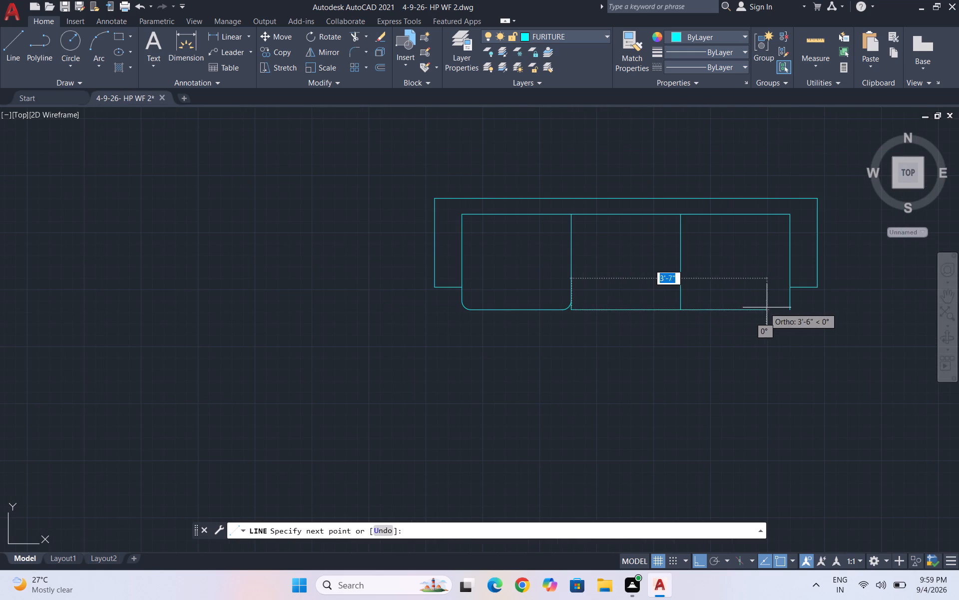
pyautogui.click(790, 309)
pyautogui.press('Escape')
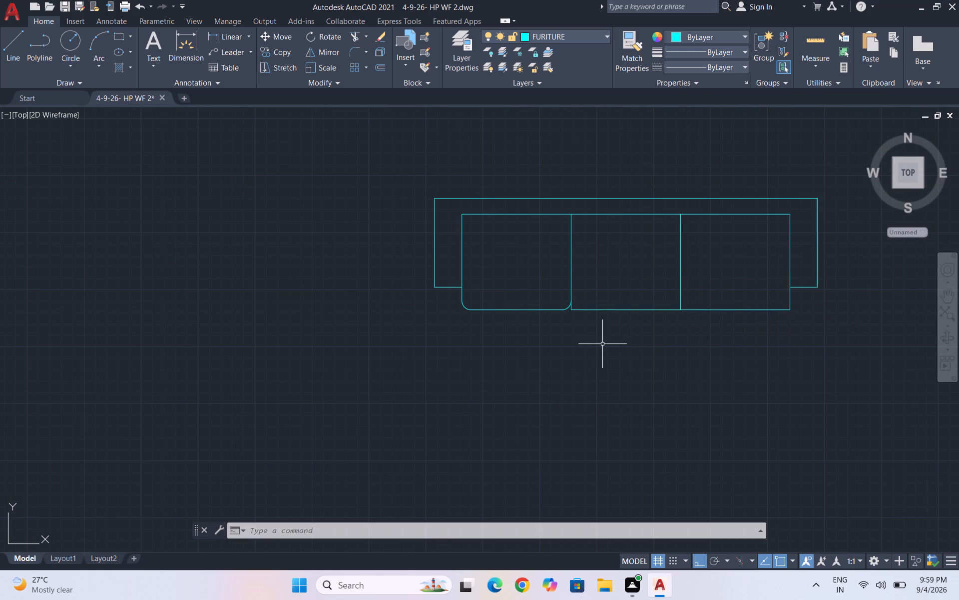
# Fillet both front corners of the middle seat with the same radius, using the Multiple option.
pyautogui.press('f')
pyautogui.press('Return')
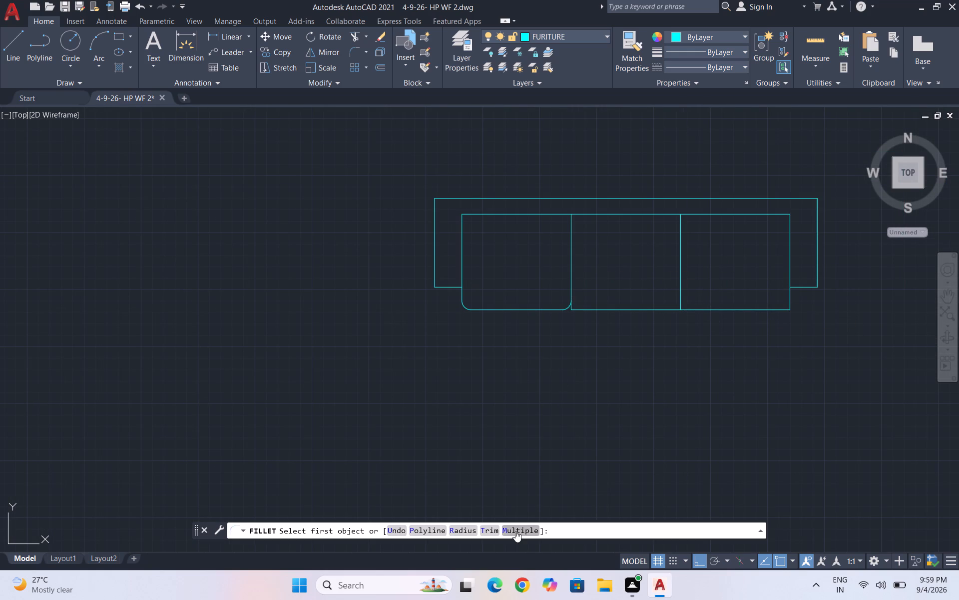
pyautogui.click(515, 531)
pyautogui.scroll(3, 583, 313)
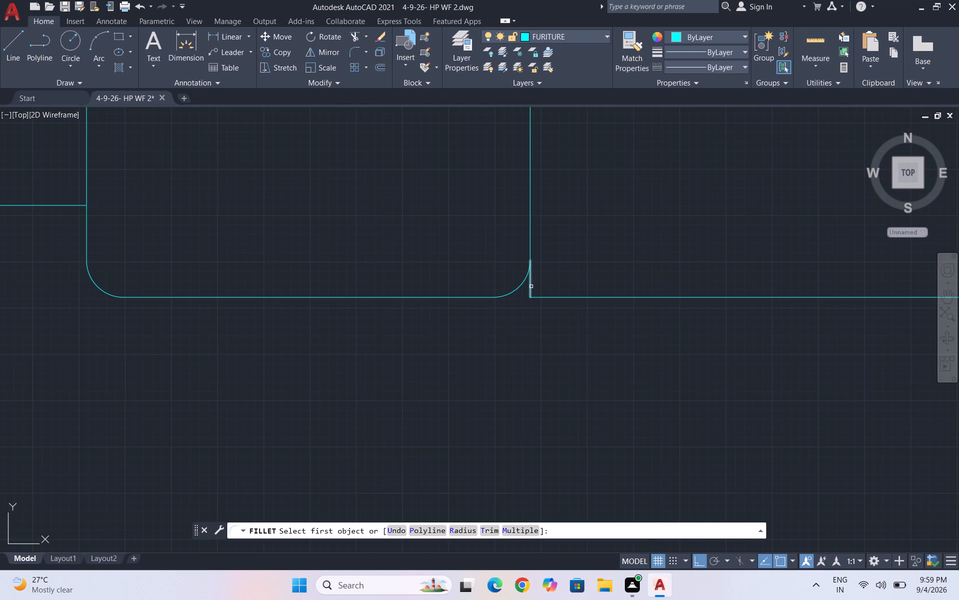
pyautogui.click(530, 285)
pyautogui.click(547, 295)
pyautogui.scroll(-2, 505, 309)
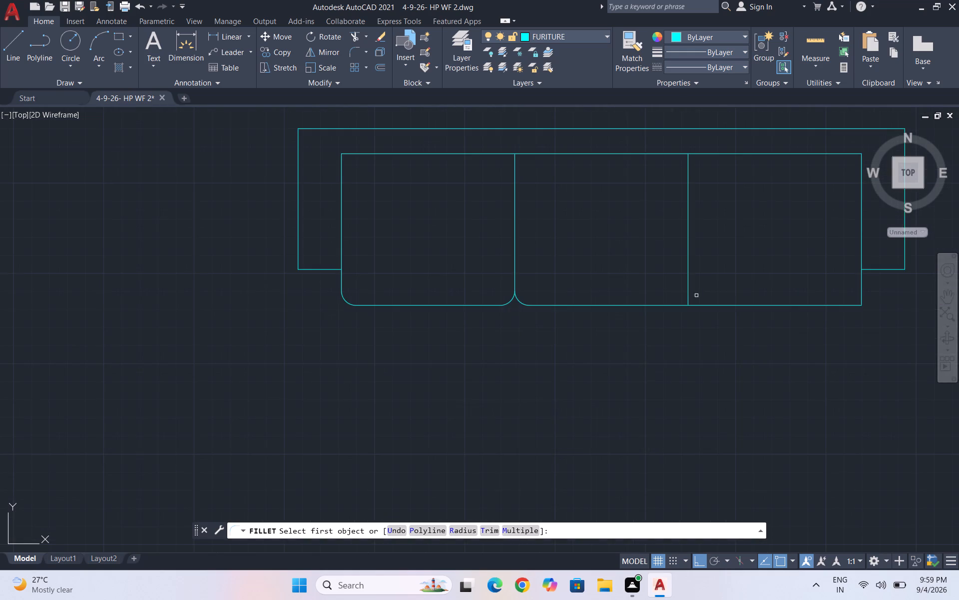
pyautogui.scroll(3, 681, 298)
pyautogui.click(682, 325)
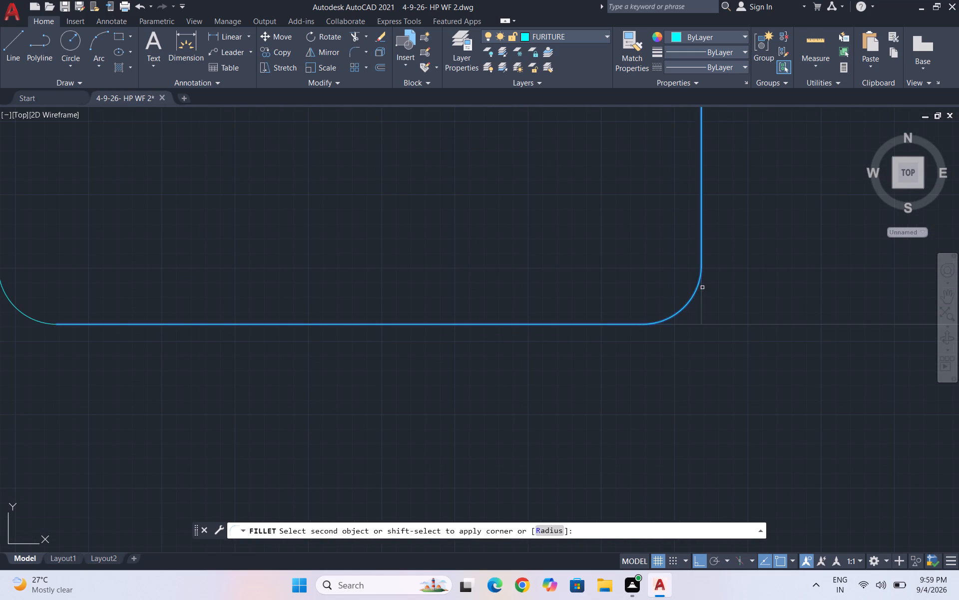
pyautogui.click(702, 287)
pyautogui.scroll(-4, 645, 292)
pyautogui.press('Escape')
pyautogui.press('Escape')
# Draw the right seat's front line from below the second divider to the seat's outer front corner.
pyautogui.press('l')
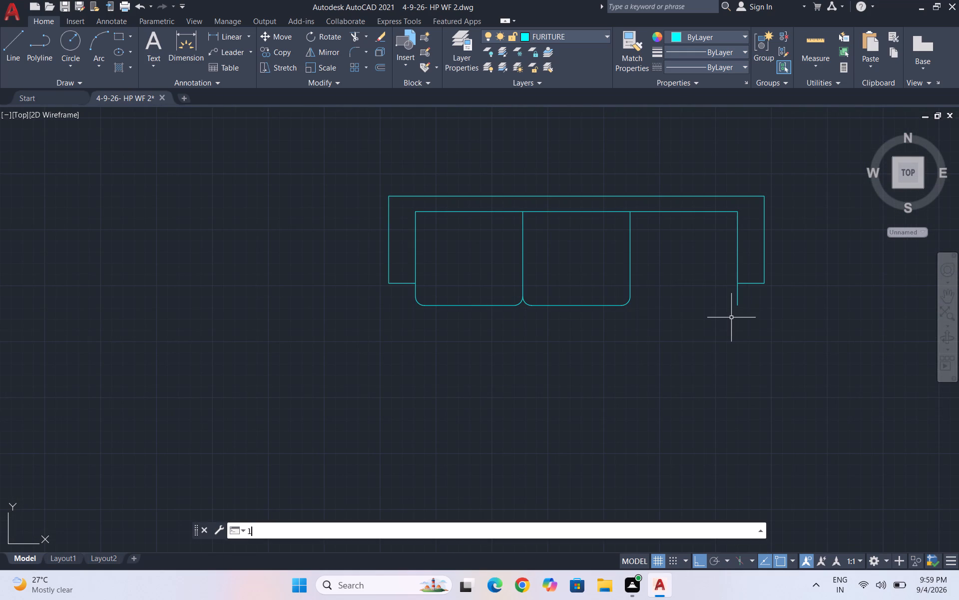
pyautogui.press('Return')
pyautogui.scroll(3, 633, 320)
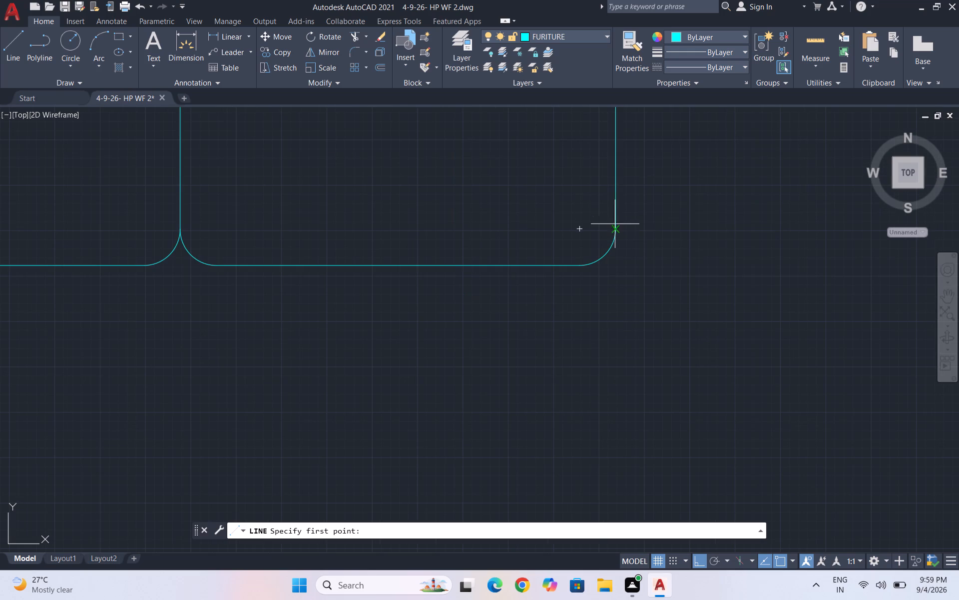
pyautogui.click(619, 267)
pyautogui.scroll(-3, 580, 274)
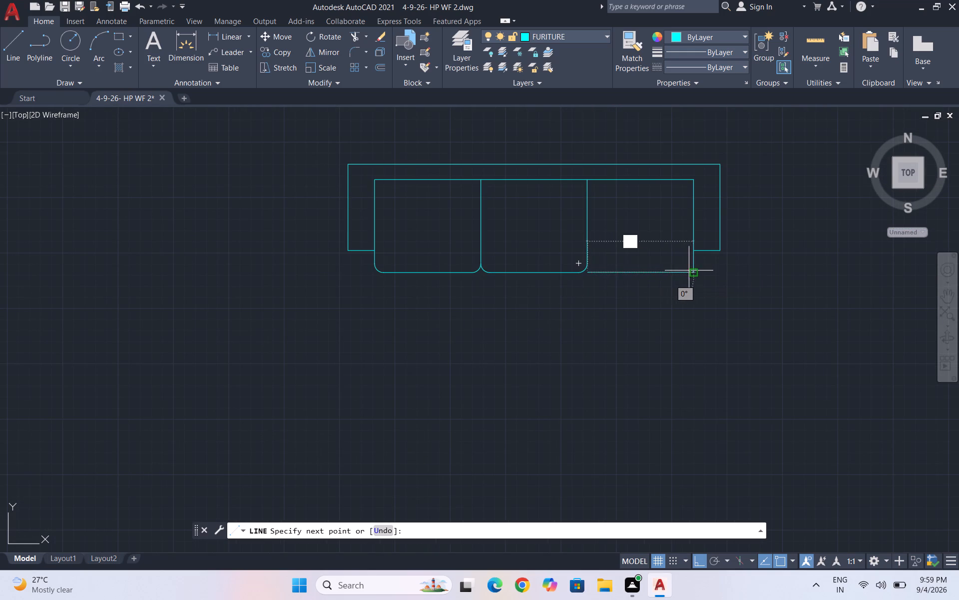
pyautogui.click(691, 272)
pyautogui.press('Escape')
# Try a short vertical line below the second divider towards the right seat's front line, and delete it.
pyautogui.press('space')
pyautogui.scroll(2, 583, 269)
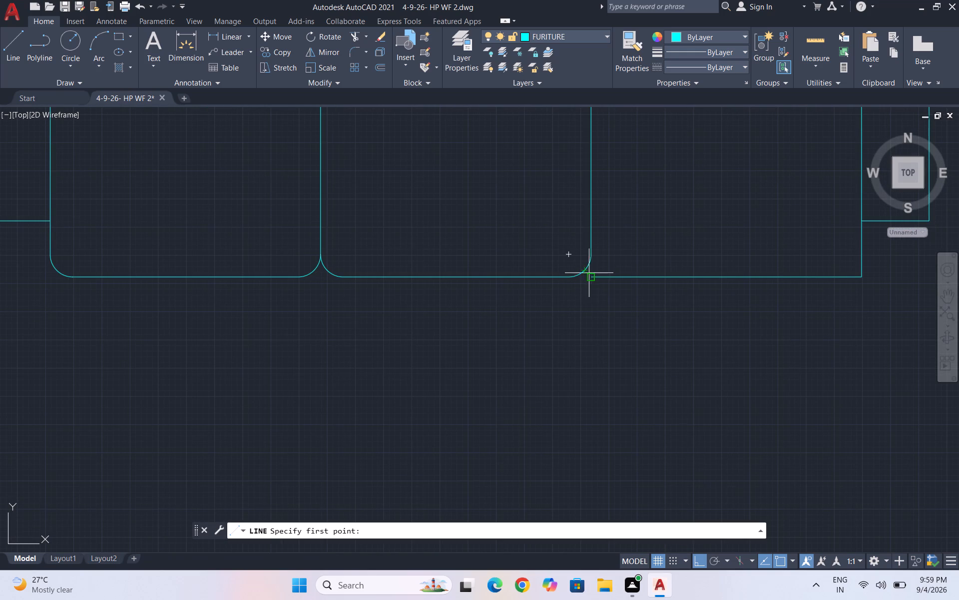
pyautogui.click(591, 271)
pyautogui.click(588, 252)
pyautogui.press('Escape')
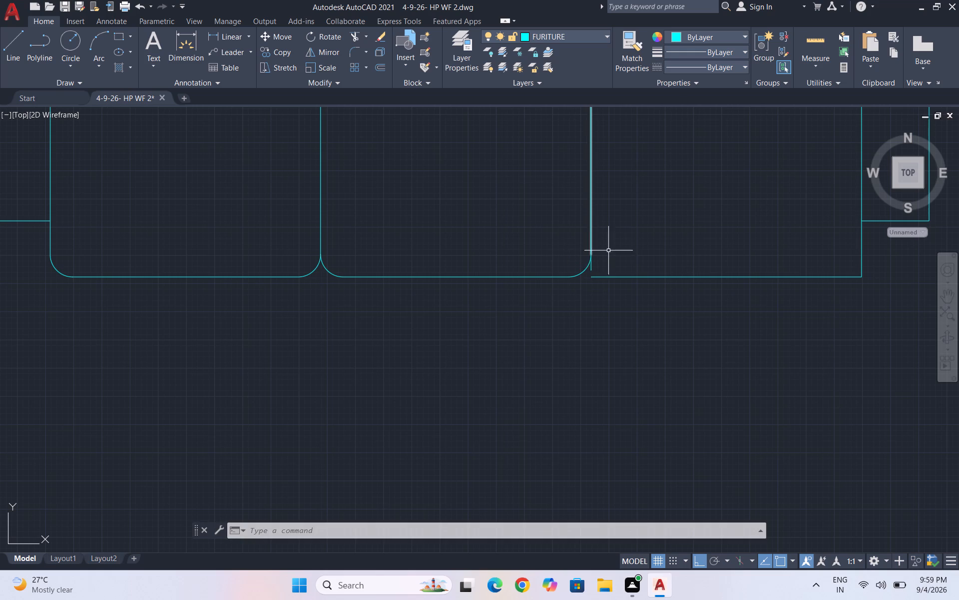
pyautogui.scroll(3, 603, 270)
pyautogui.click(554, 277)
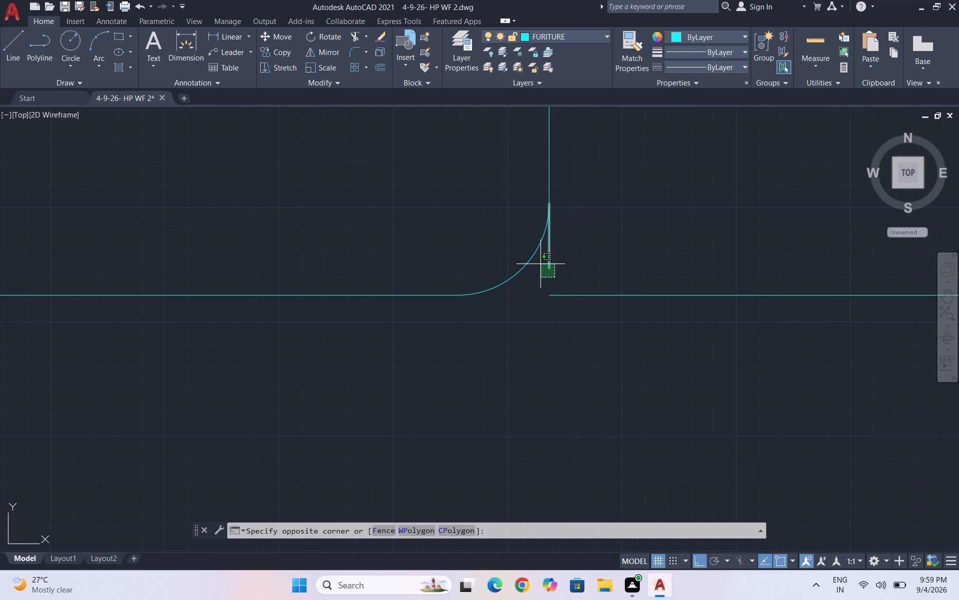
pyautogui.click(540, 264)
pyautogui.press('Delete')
# Draw a short vertical line from the inner end of the right seat's front line up to the second divider's lower end.
pyautogui.press('l')
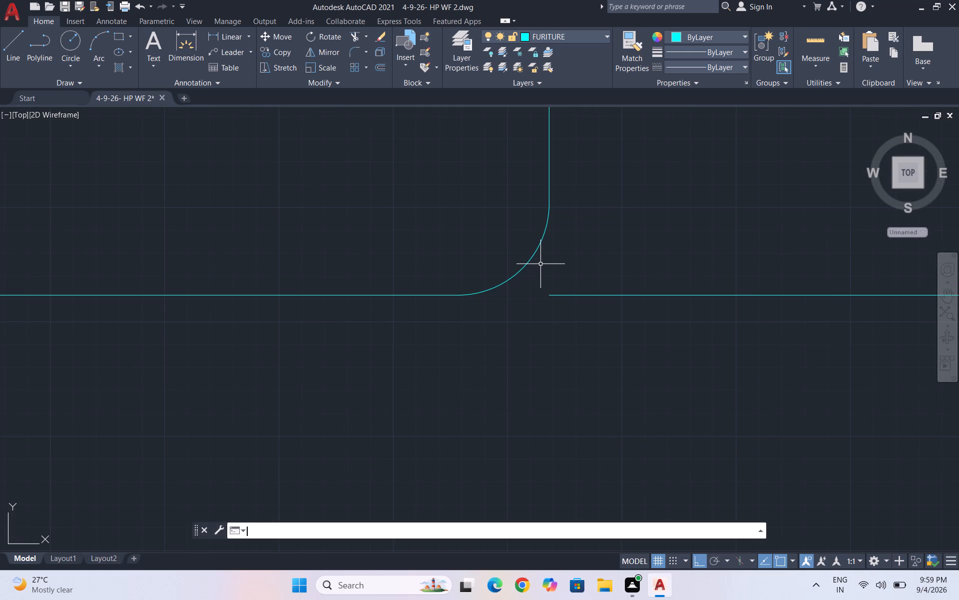
pyautogui.press('Return')
pyautogui.click(551, 296)
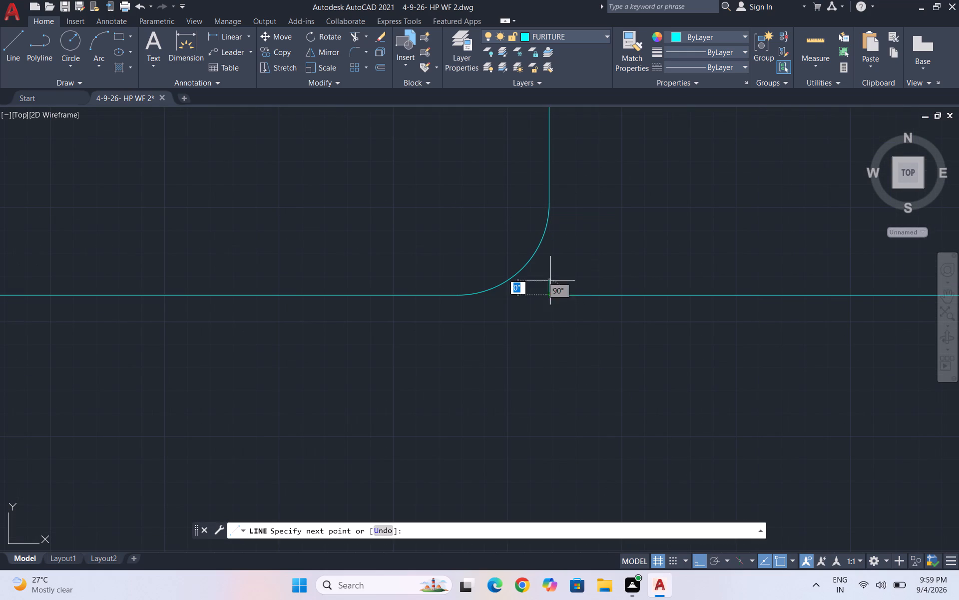
pyautogui.click(548, 205)
pyautogui.scroll(-2, 539, 213)
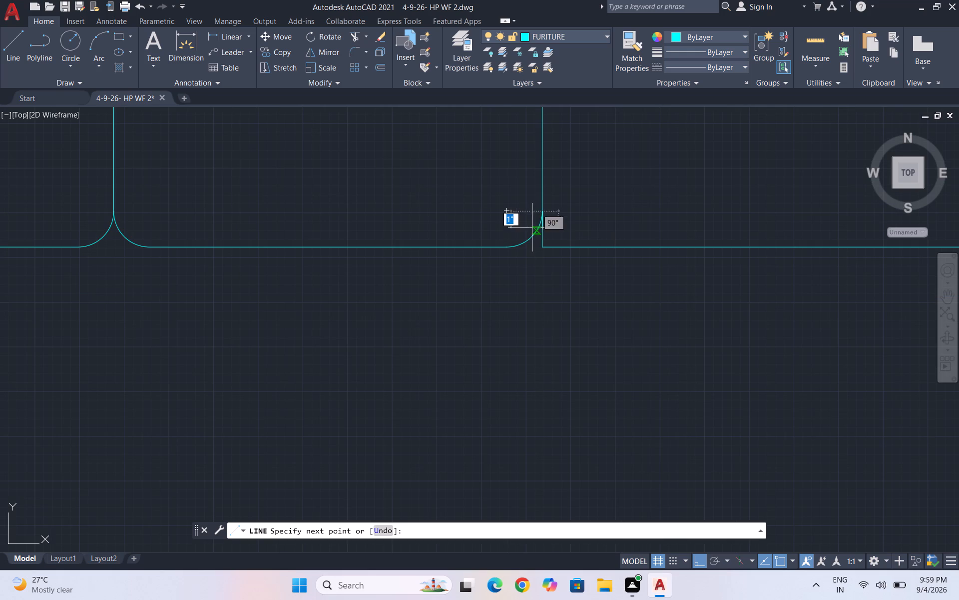
pyautogui.press('Escape')
# Fillet both front corners of the right seat with the same radius as the other seats.
pyautogui.press('f')
pyautogui.press('Return')
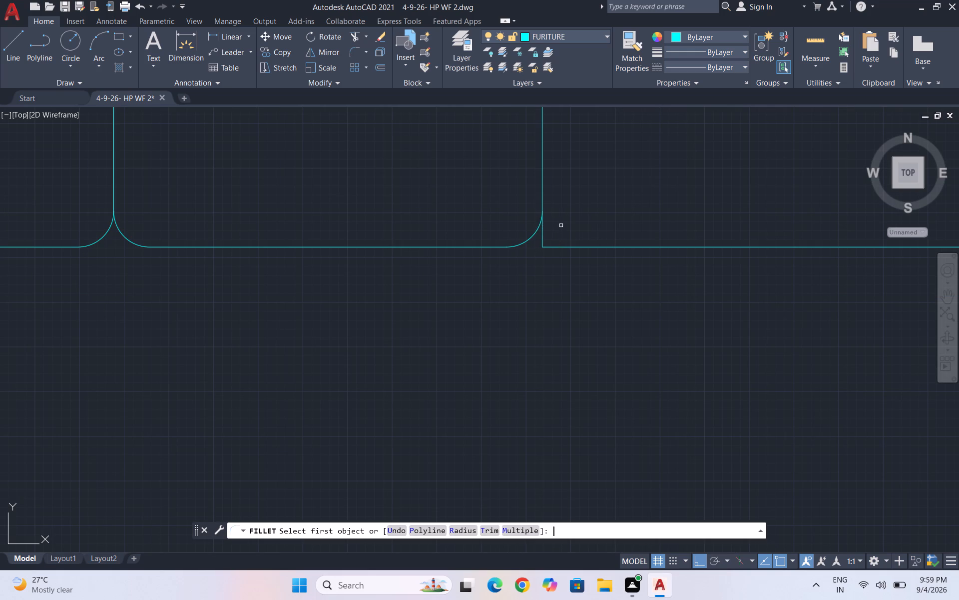
pyautogui.click(541, 235)
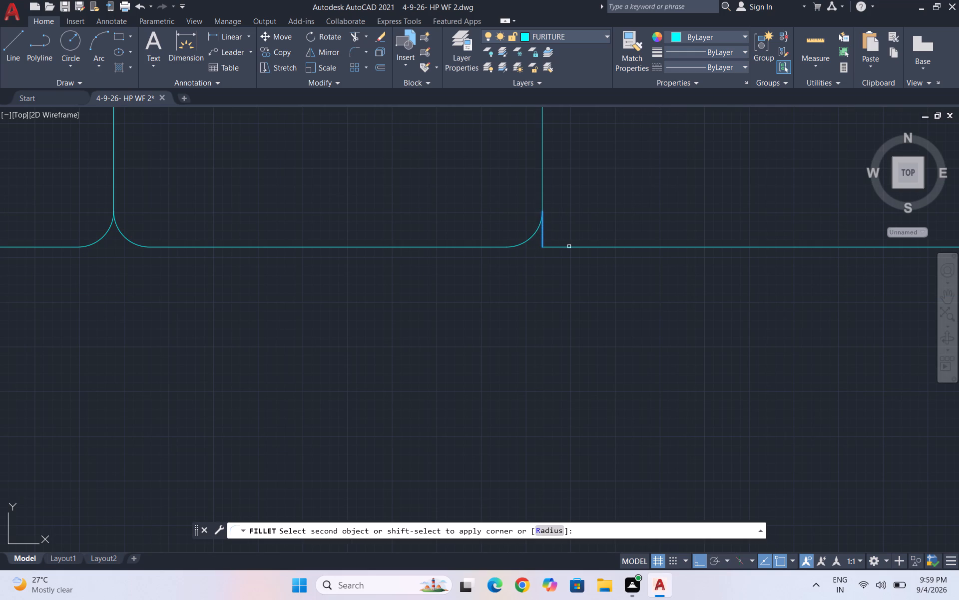
pyautogui.click(569, 246)
pyautogui.scroll(-3, 474, 236)
pyautogui.press('space')
pyautogui.scroll(2, 546, 227)
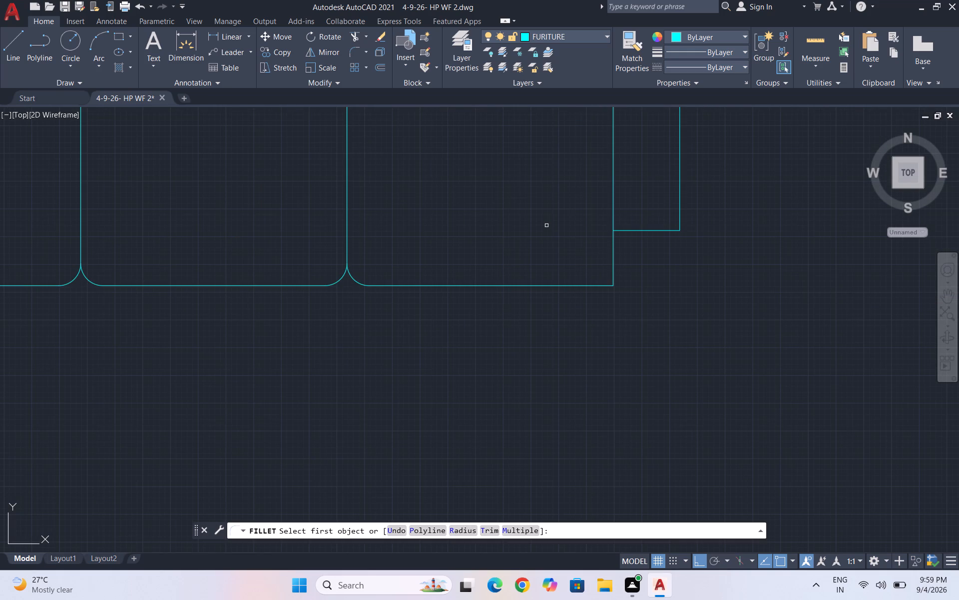
pyautogui.click(602, 284)
pyautogui.click(612, 267)
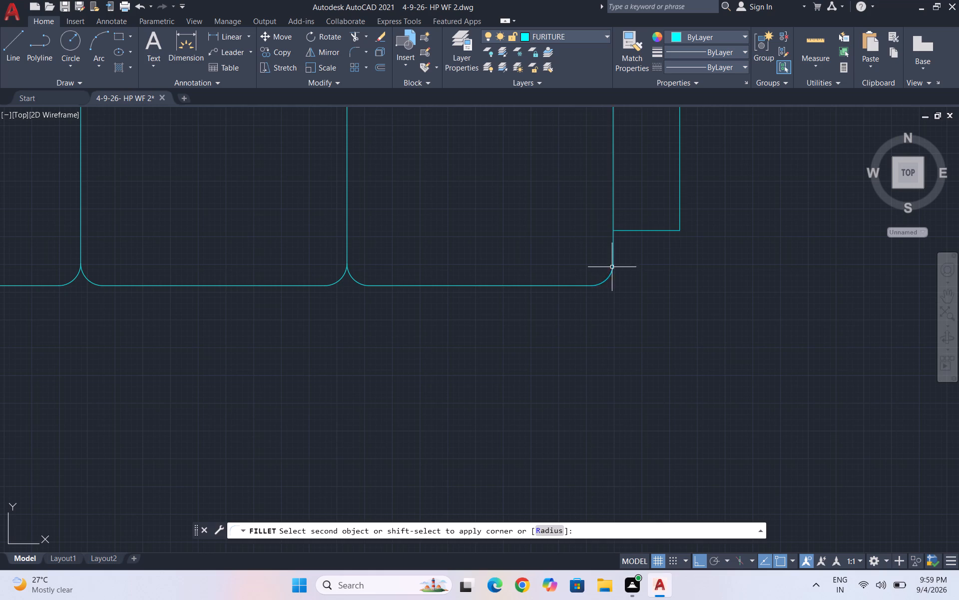
# Fillet the right armrest's outer front corner and the sofa's right back corner, using the Multiple option.
pyautogui.press('space')
pyautogui.click(529, 527)
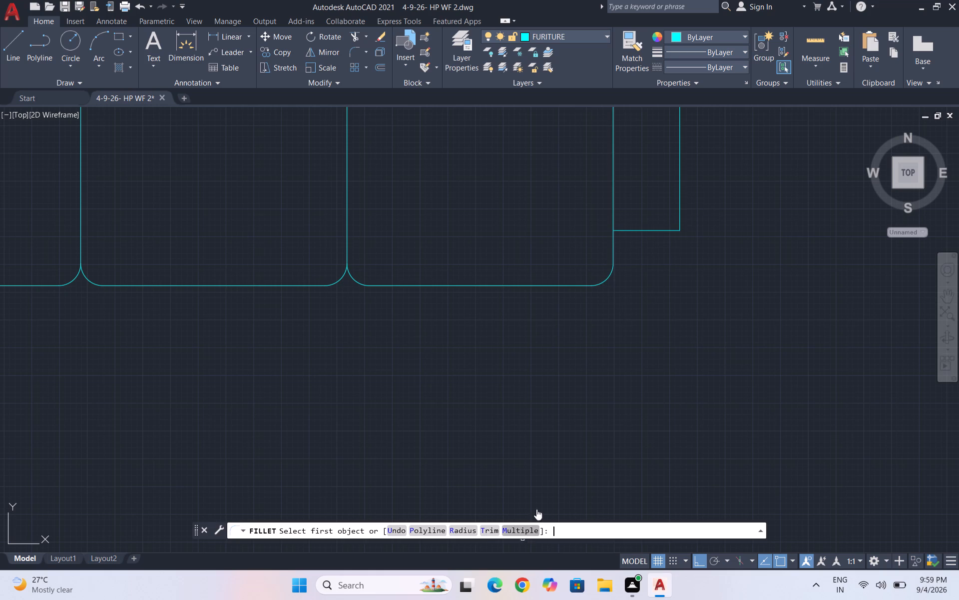
pyautogui.click(663, 232)
pyautogui.click(679, 212)
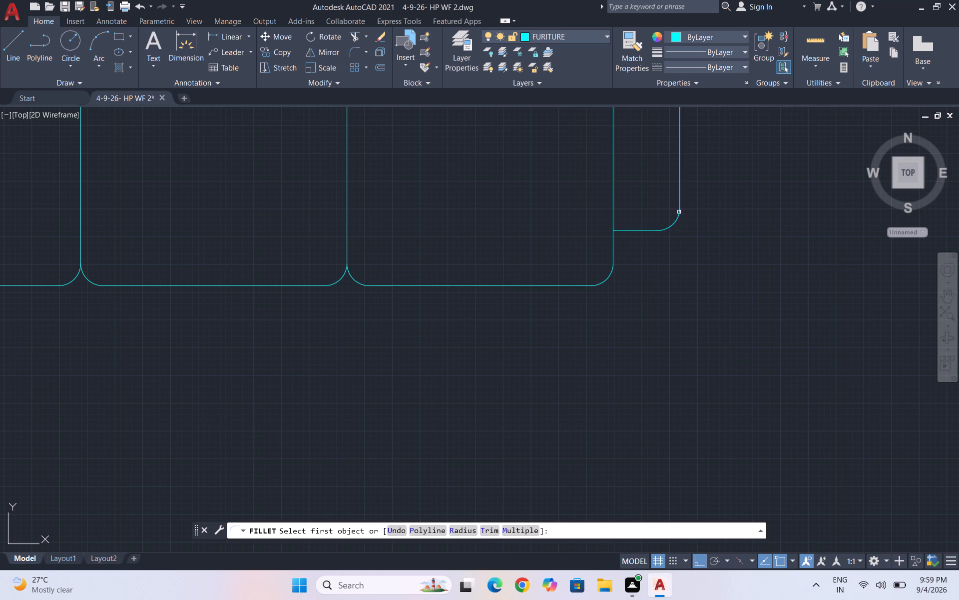
pyautogui.scroll(-4, 688, 214)
pyautogui.scroll(4, 689, 189)
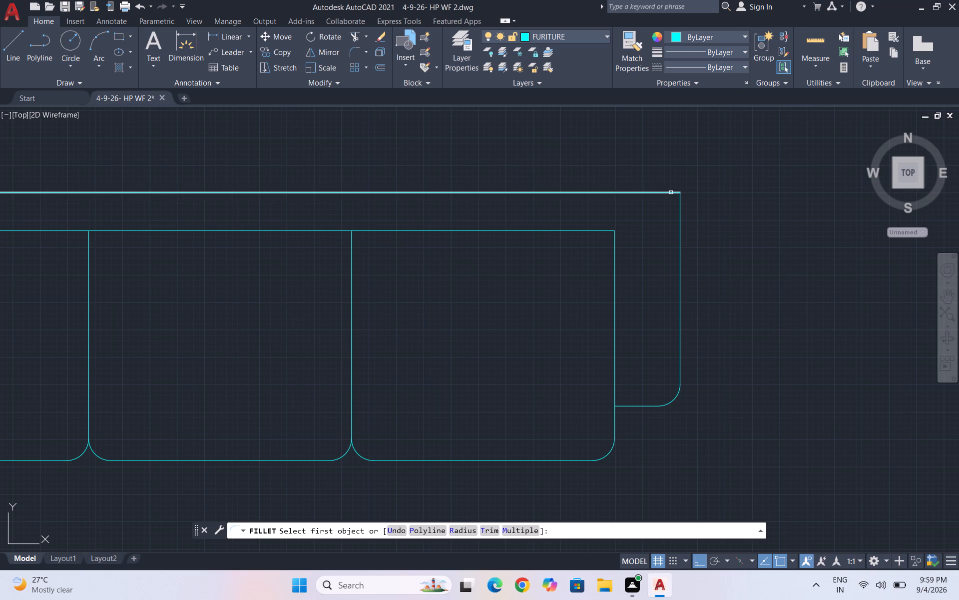
pyautogui.click(671, 192)
pyautogui.click(680, 222)
# Fillet the left armrest's outer front corner and the sofa's left back corner with the same radius.
pyautogui.scroll(-3, 696, 210)
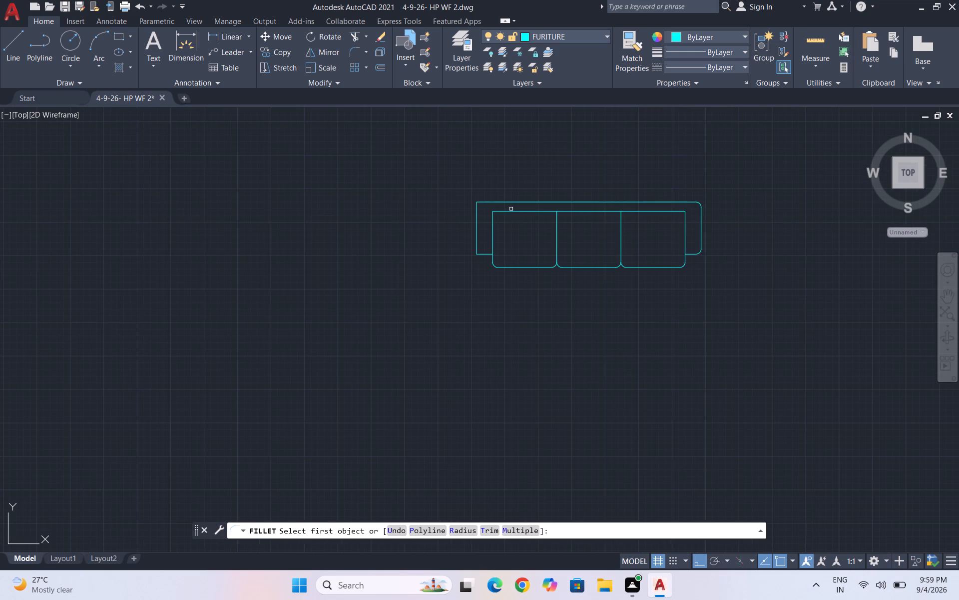
pyautogui.scroll(1, 494, 210)
pyautogui.scroll(1, 472, 252)
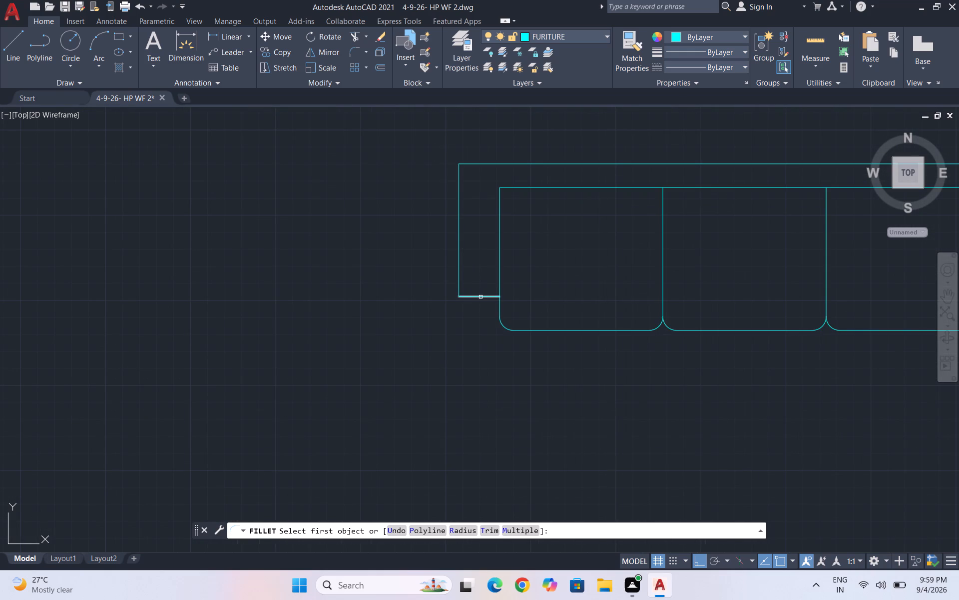
pyautogui.click(479, 297)
pyautogui.click(458, 272)
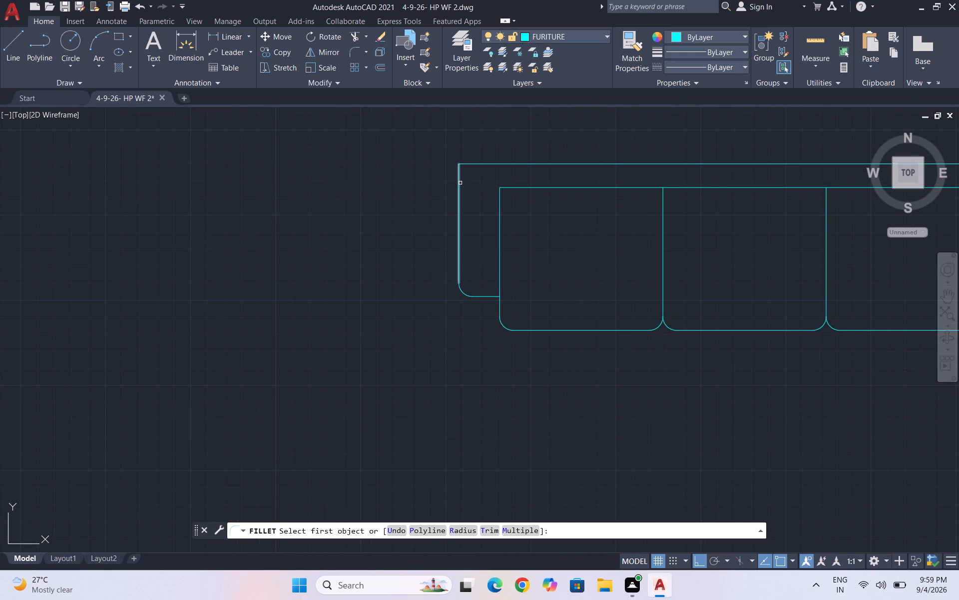
pyautogui.click(460, 183)
pyautogui.click(473, 165)
pyautogui.scroll(-3, 429, 200)
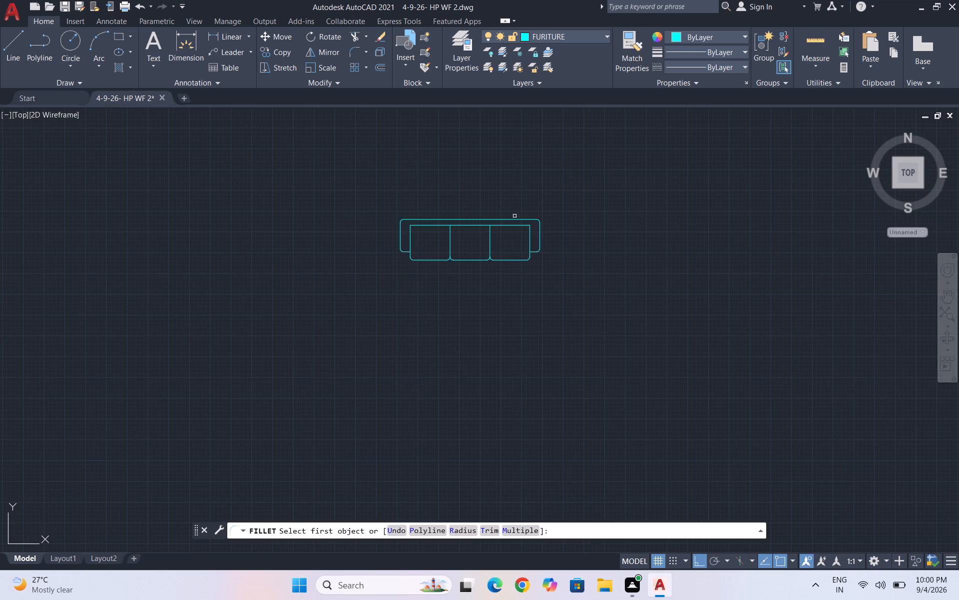
pyautogui.scroll(2, 511, 214)
pyautogui.press('Escape')
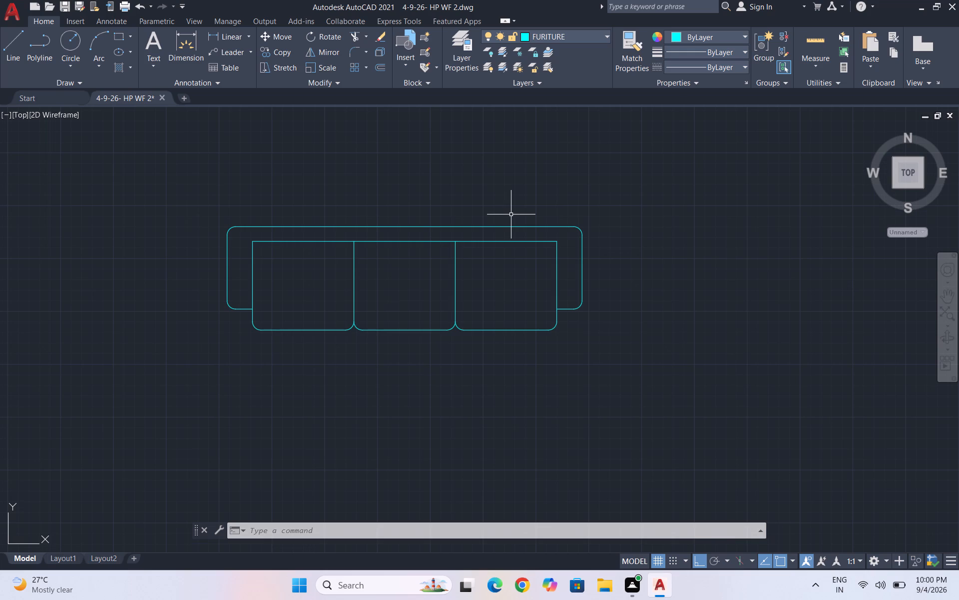
pyautogui.press('Escape')
pyautogui.press('Escape')
# Rotate the whole sofa 180 degrees about its upper-left back corner.
pyautogui.moveTo(694, 386); pyautogui.dragTo(630, 370)
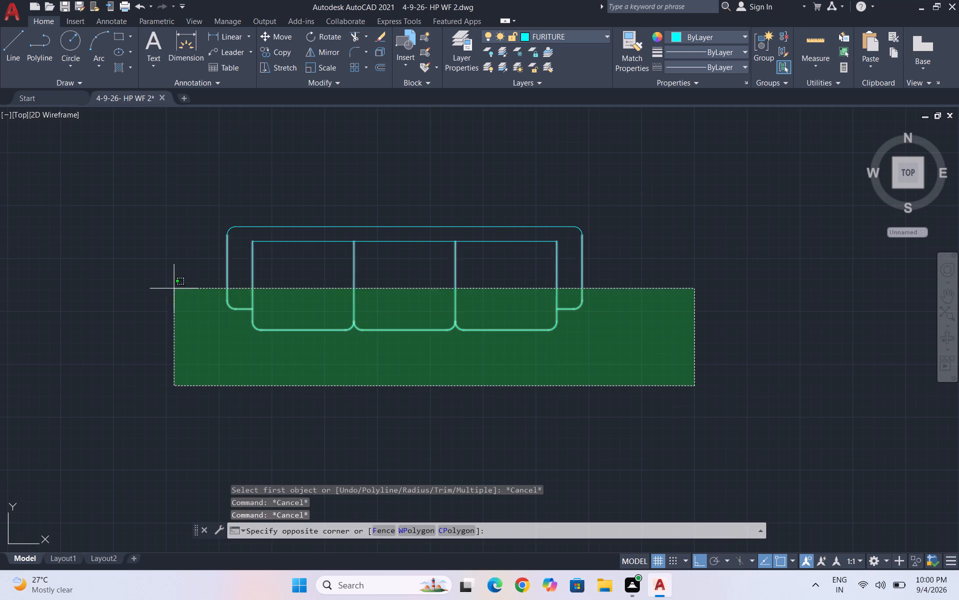
pyautogui.click(160, 215)
pyautogui.write('ro')
pyautogui.press('Return')
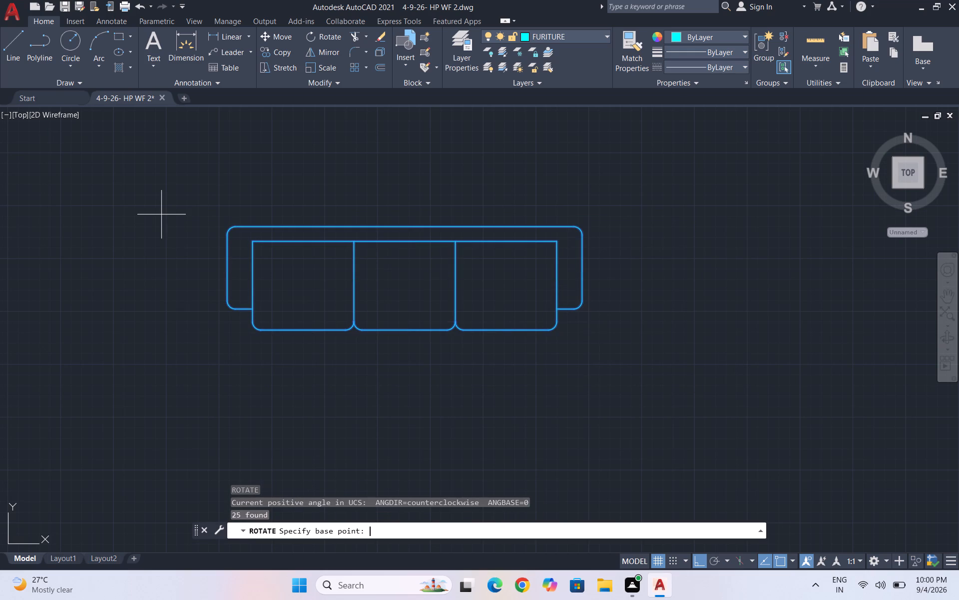
pyautogui.click(228, 232)
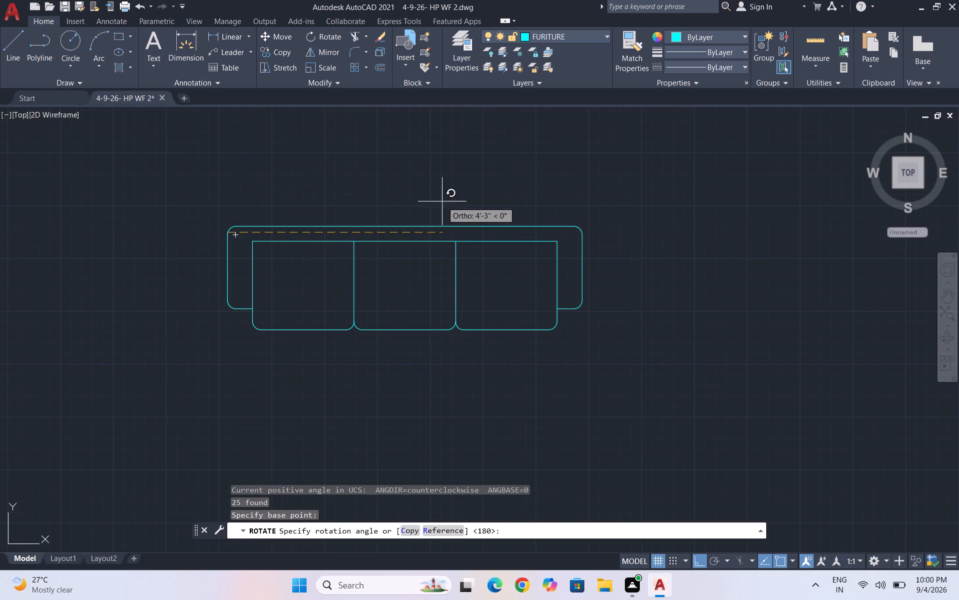
pyautogui.doubleClick(163, 195)
# Copy the sofa from its back edge into the room above the front porch, with its back on the lower wall's inner line.
pyautogui.scroll(-3, 203, 192)
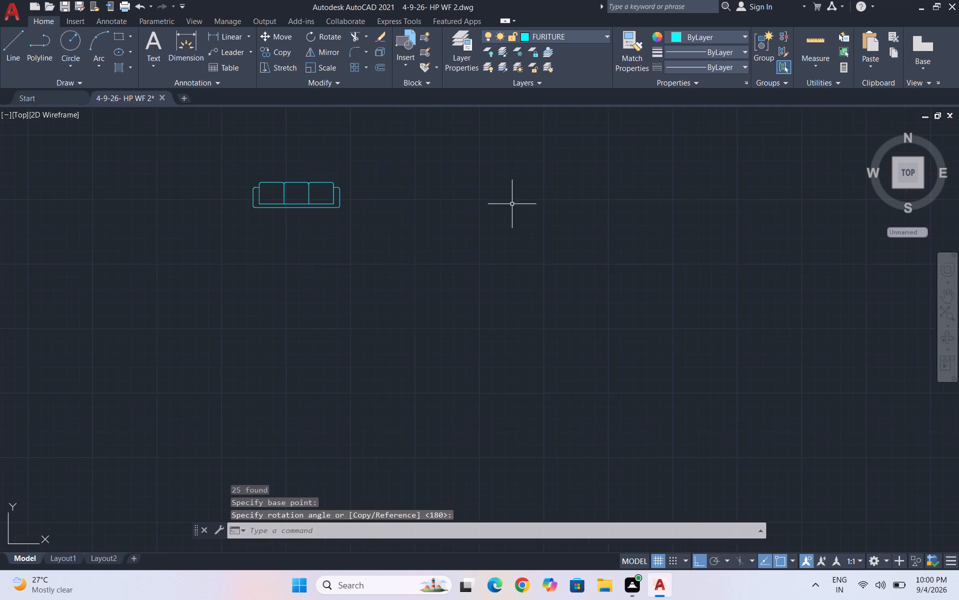
pyautogui.scroll(-3, 365, 223)
pyautogui.scroll(1, 300, 204)
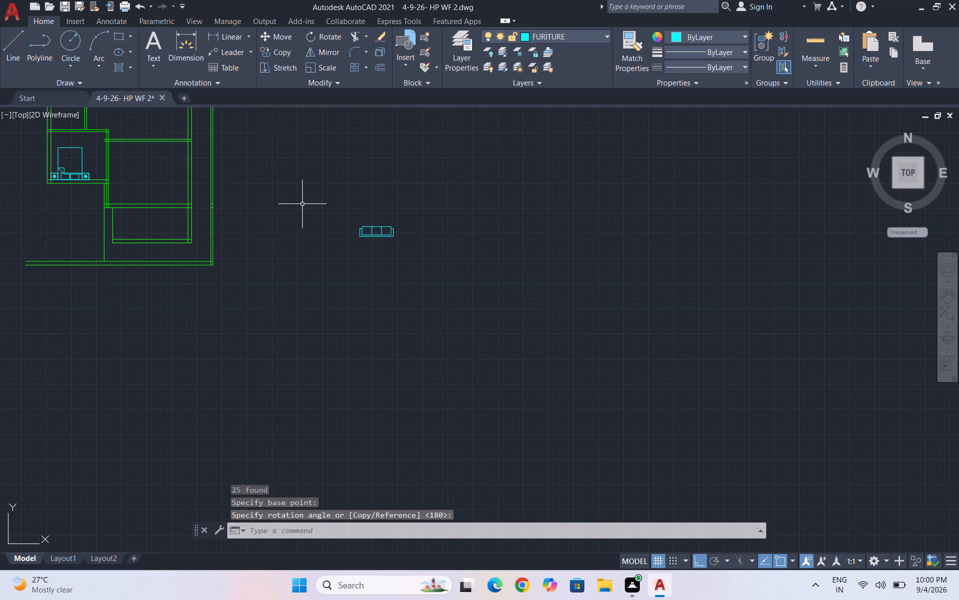
pyautogui.moveTo(433, 285); pyautogui.dragTo(425, 274)
pyautogui.click(302, 193)
pyautogui.write('co')
pyautogui.press('Return')
pyautogui.scroll(1, 337, 267)
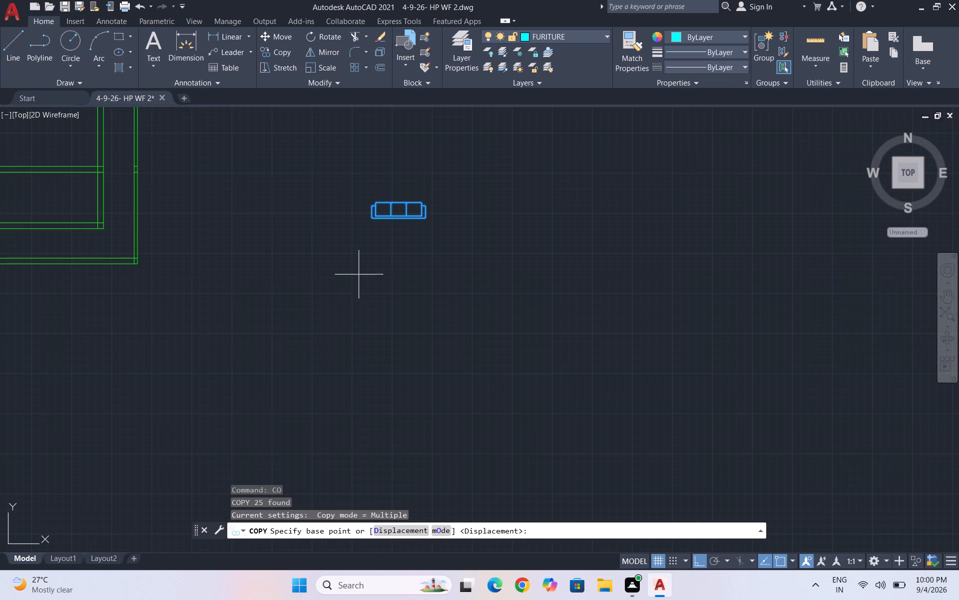
pyautogui.scroll(3, 392, 218)
pyautogui.click(403, 215)
pyautogui.scroll(-2, 460, 196)
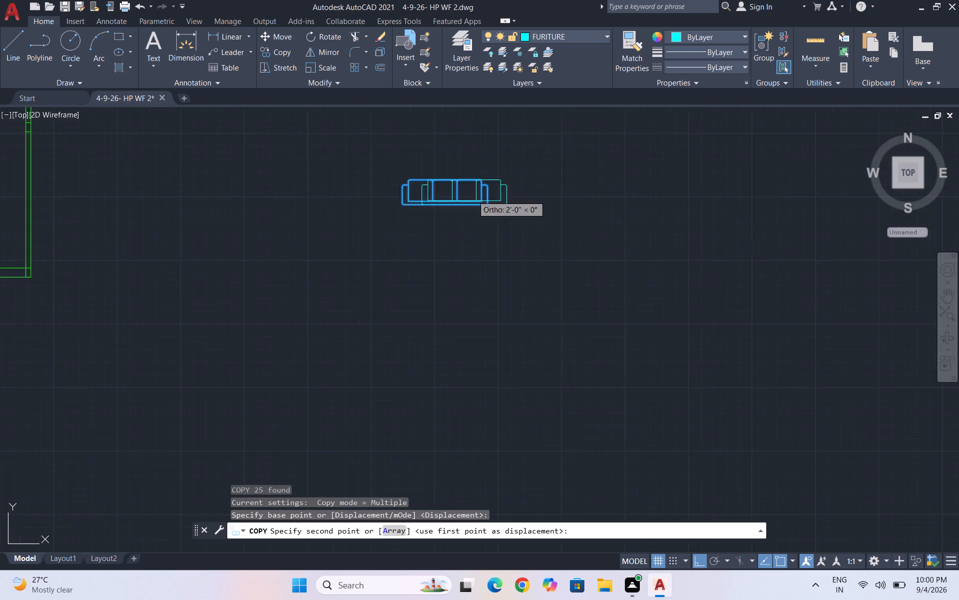
pyautogui.scroll(-2, 503, 194)
pyautogui.scroll(-1, 292, 184)
pyautogui.scroll(2, 261, 162)
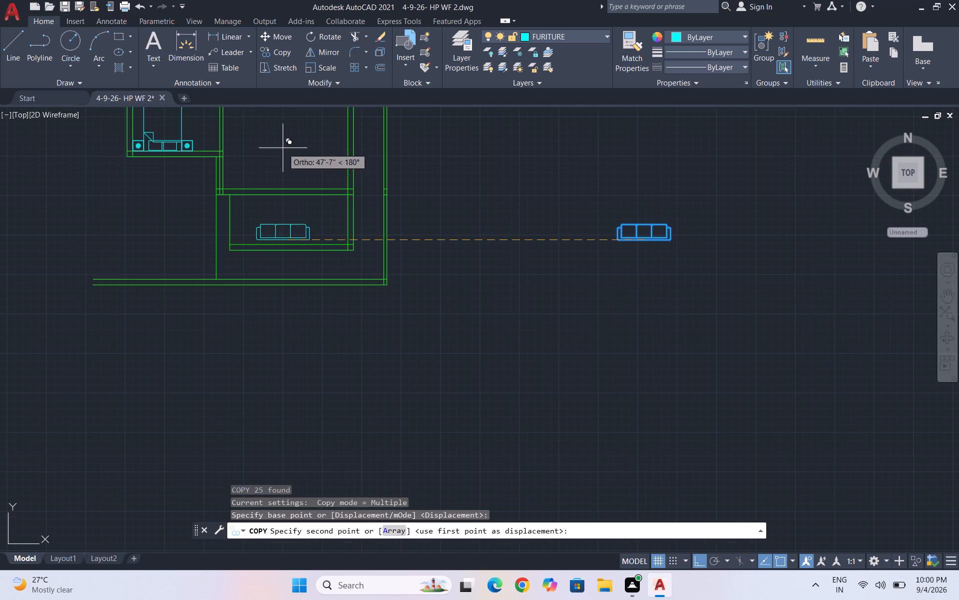
pyautogui.scroll(3, 276, 184)
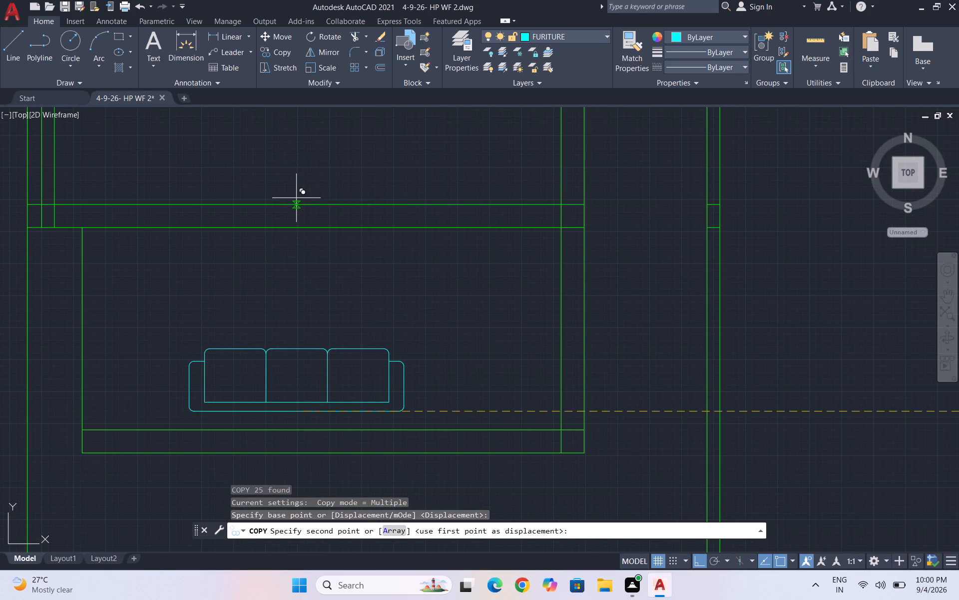
pyautogui.click(296, 198)
pyautogui.scroll(-2, 328, 183)
pyautogui.press('Escape')
# Select all parts of the copied sofa and move it slightly up, leaving a small gap from the wall behind it.
pyautogui.scroll(-2, 311, 153)
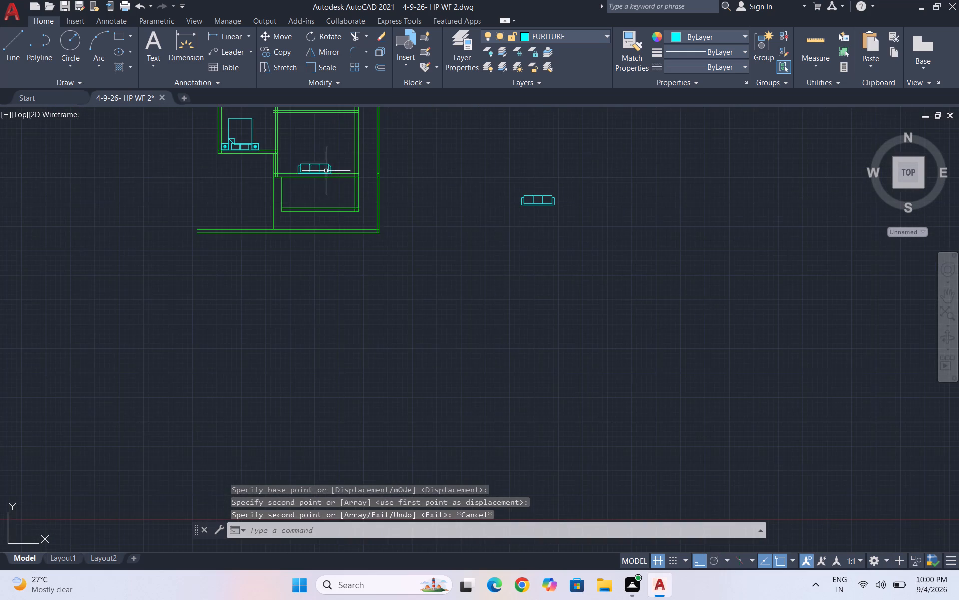
pyautogui.scroll(6, 301, 165)
pyautogui.moveTo(563, 211); pyautogui.dragTo(555, 206)
pyautogui.click(281, 145)
pyautogui.scroll(-2, 262, 157)
pyautogui.moveTo(509, 160); pyautogui.dragTo(486, 149)
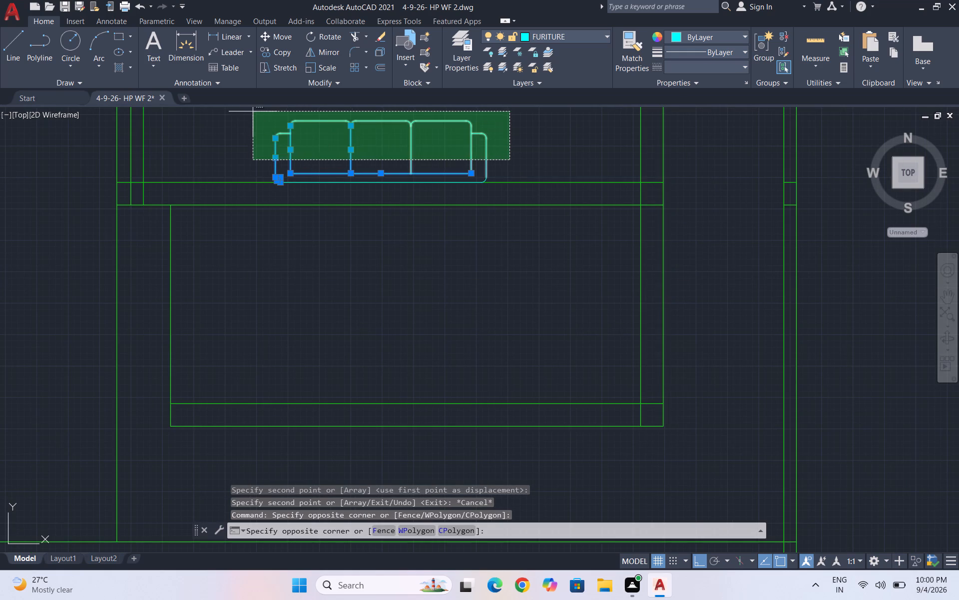
pyautogui.click(249, 106)
pyautogui.click(249, 107)
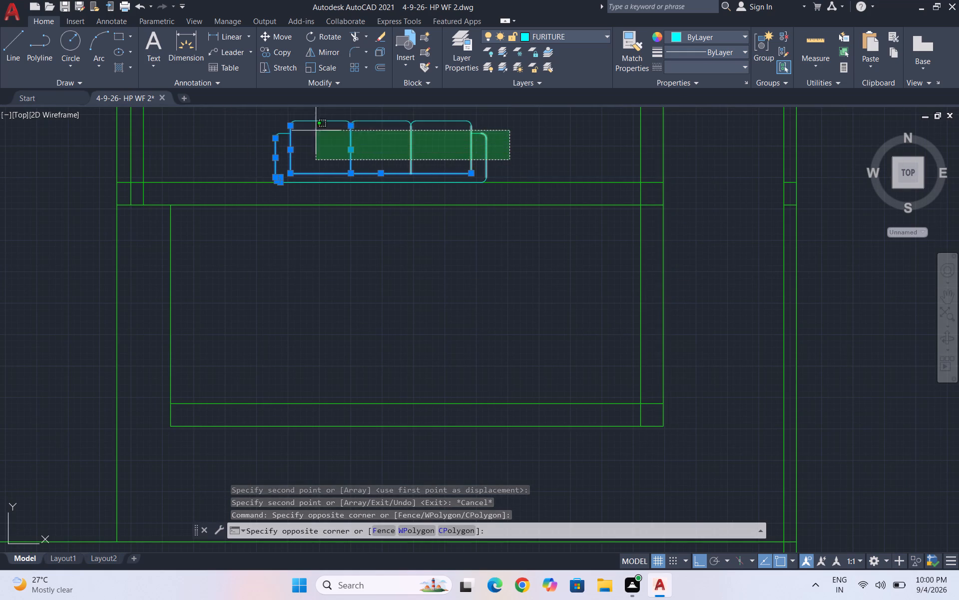
pyautogui.click(259, 117)
pyautogui.scroll(3, 477, 173)
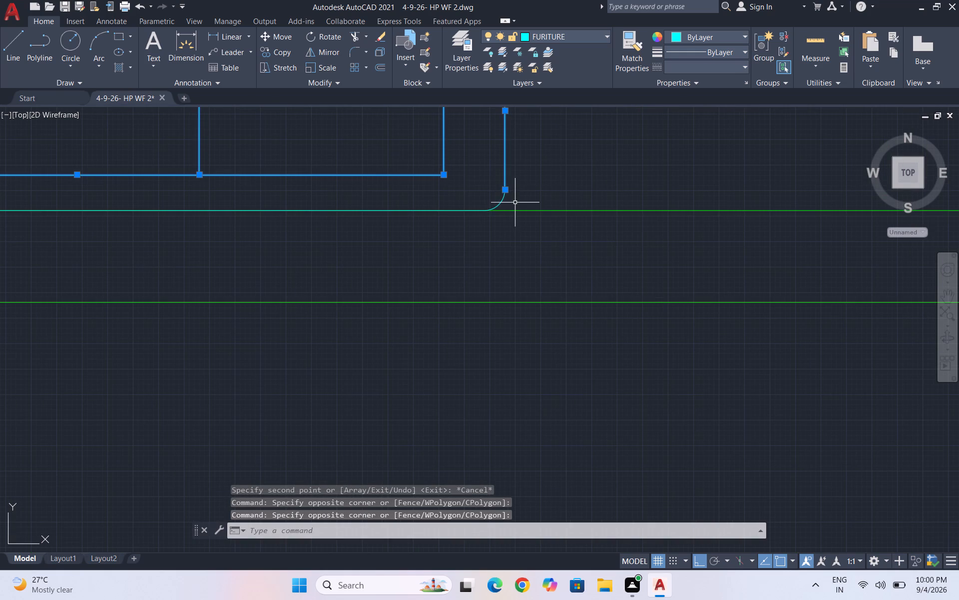
pyautogui.moveTo(515, 202); pyautogui.dragTo(504, 199)
pyautogui.click(461, 184)
pyautogui.scroll(-1, 552, 155)
pyautogui.click(410, 190)
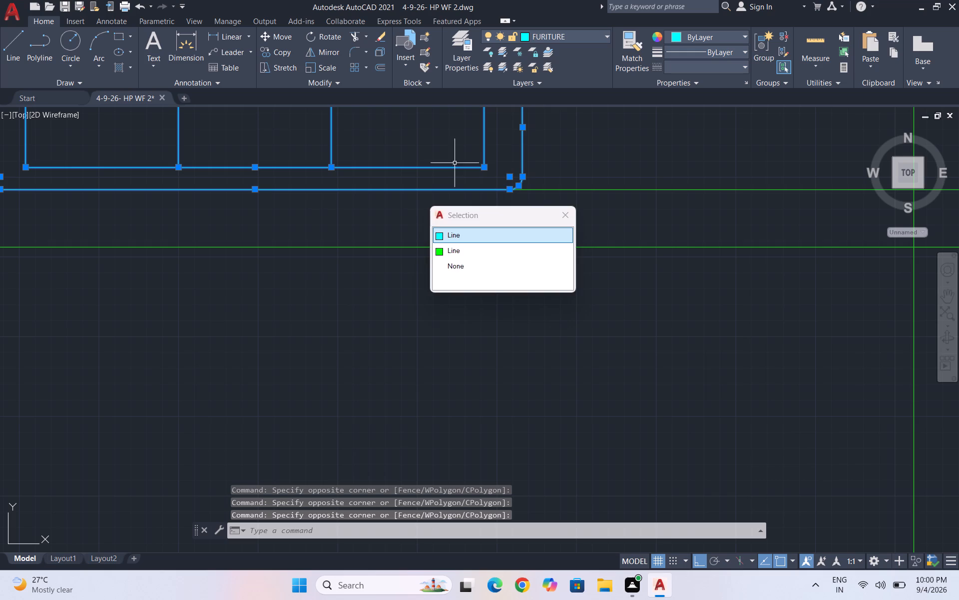
pyautogui.scroll(-1, 488, 150)
pyautogui.scroll(-2, 515, 189)
pyautogui.scroll(1, 310, 184)
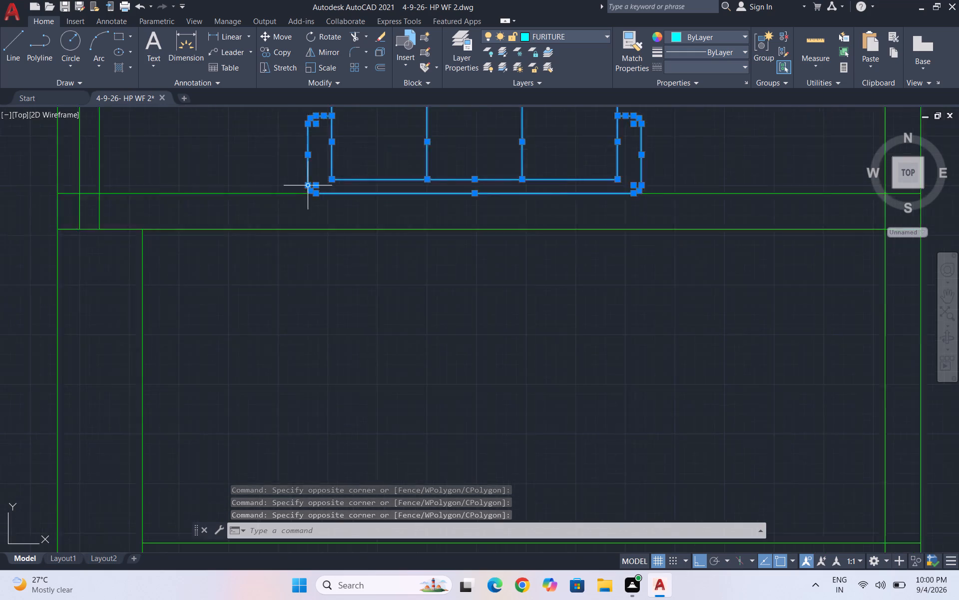
pyautogui.scroll(4, 310, 182)
pyautogui.scroll(-3, 301, 187)
pyautogui.press('m')
pyautogui.press('Return')
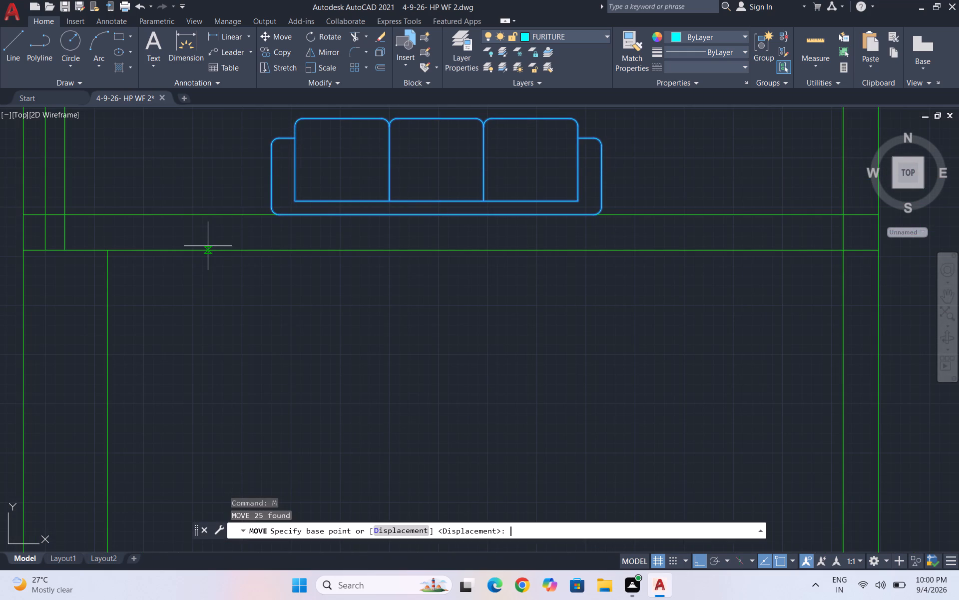
pyautogui.click(445, 214)
pyautogui.click(447, 206)
# Delete the original sofa outside the house plan.
pyautogui.scroll(-3, 369, 245)
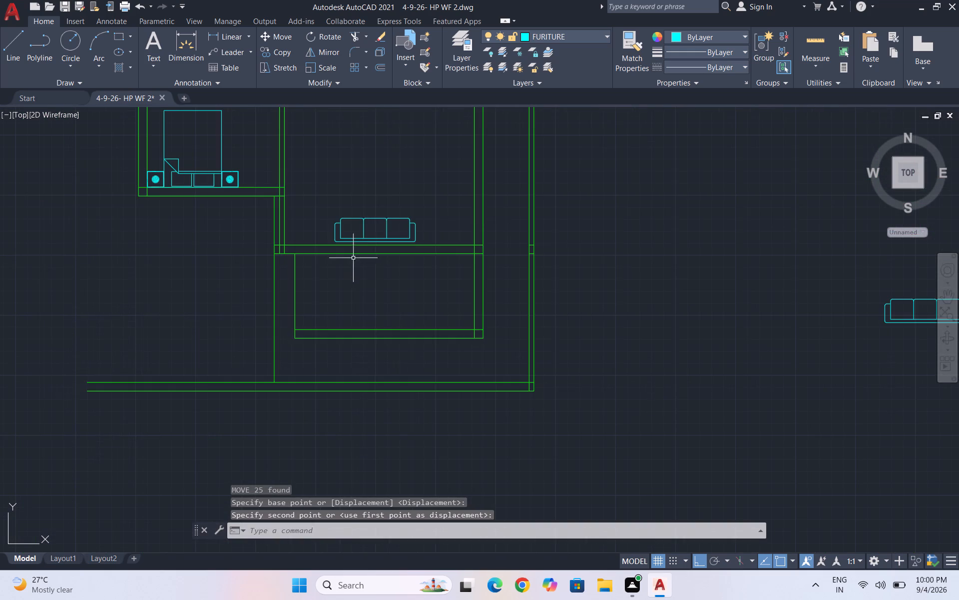
pyautogui.scroll(-1, 512, 165)
pyautogui.scroll(-2, 419, 203)
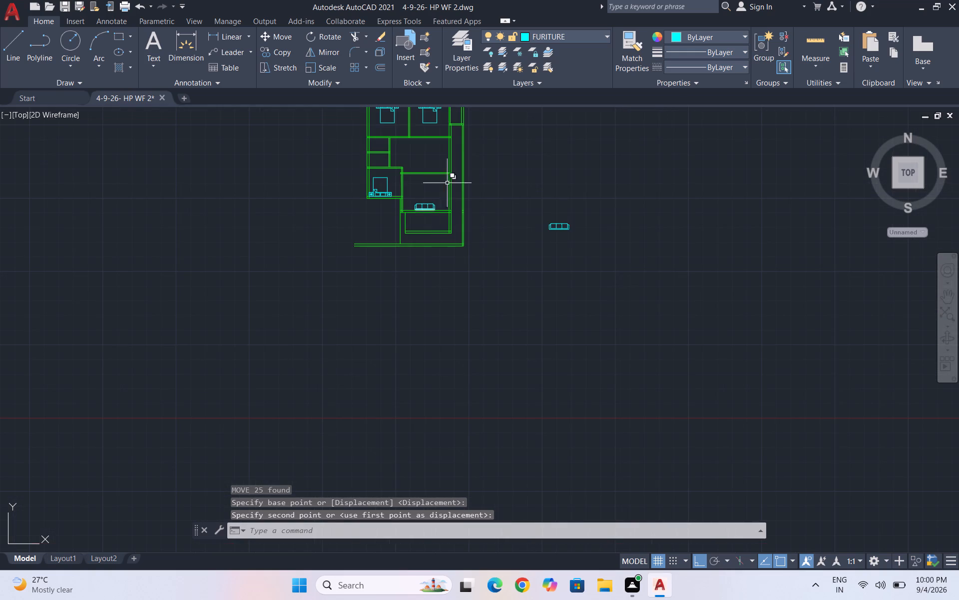
pyautogui.moveTo(588, 244); pyautogui.dragTo(573, 233)
pyautogui.click(524, 201)
pyautogui.press('Delete')
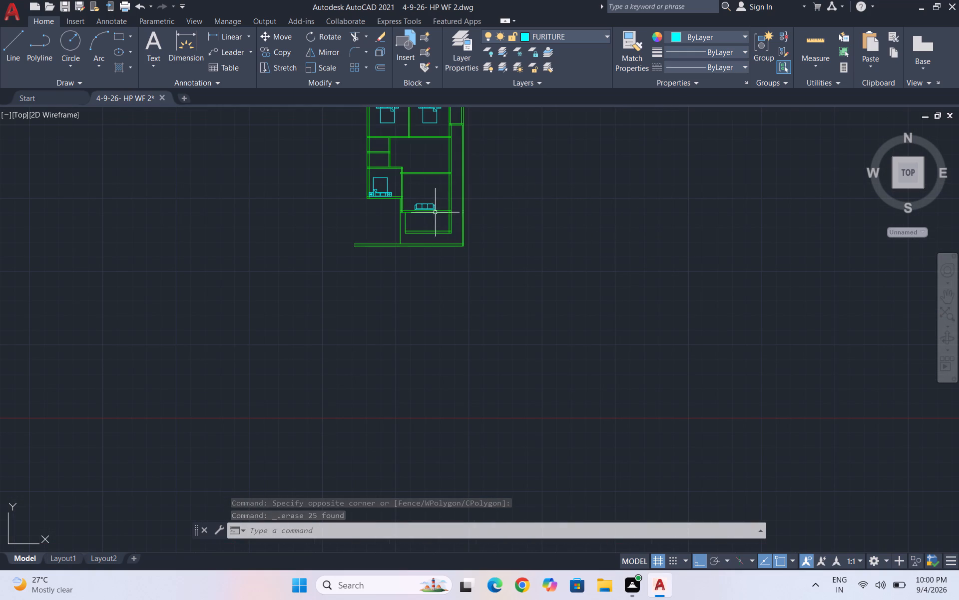
# Draw a seat rectangle about 2'-3" by 2'-2" in the empty area to the right of the house plan.
pyautogui.write('rec\\')
pyautogui.press('Return')
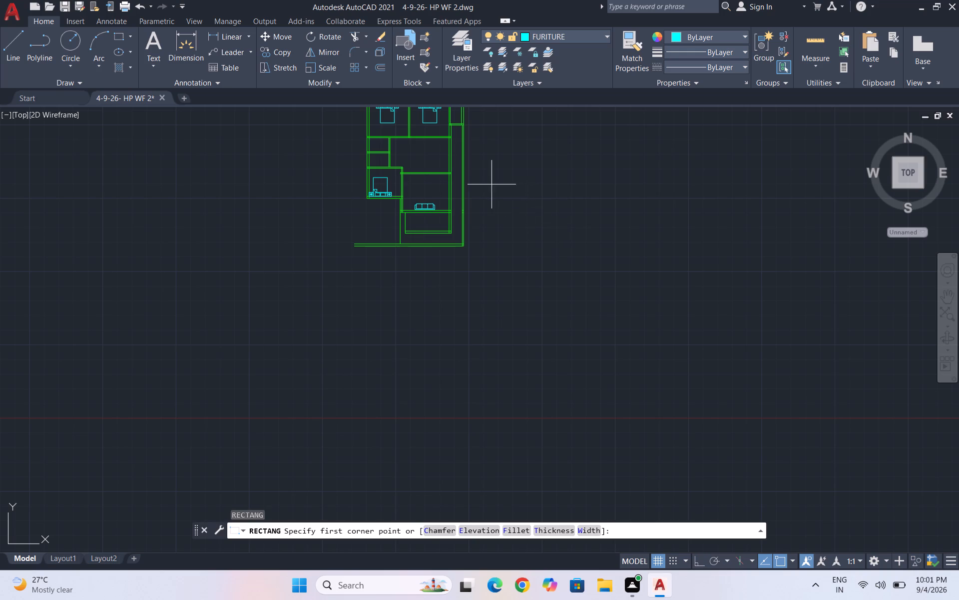
pyautogui.scroll(3, 491, 184)
pyautogui.click(580, 262)
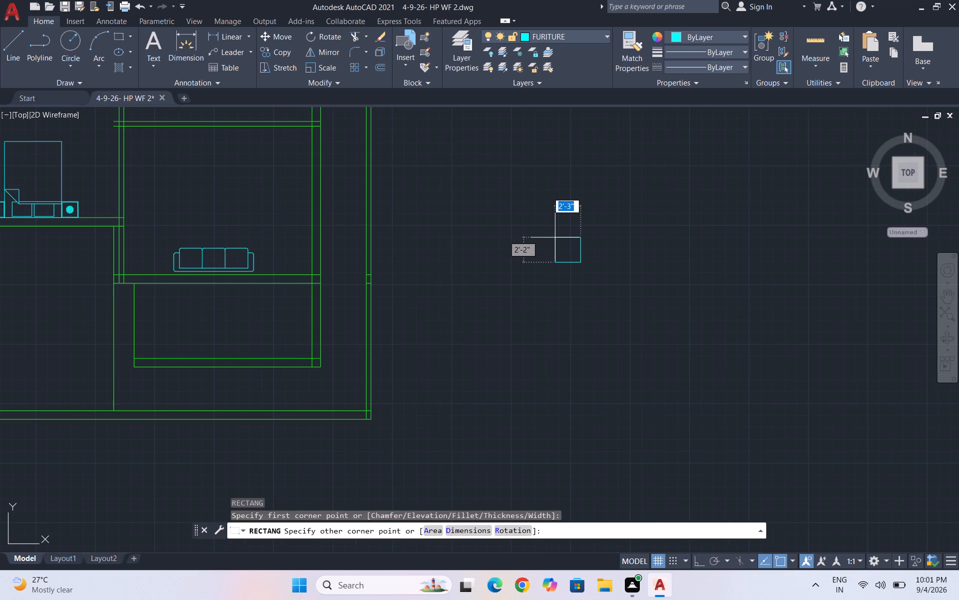
pyautogui.click(555, 237)
pyautogui.scroll(1, 547, 234)
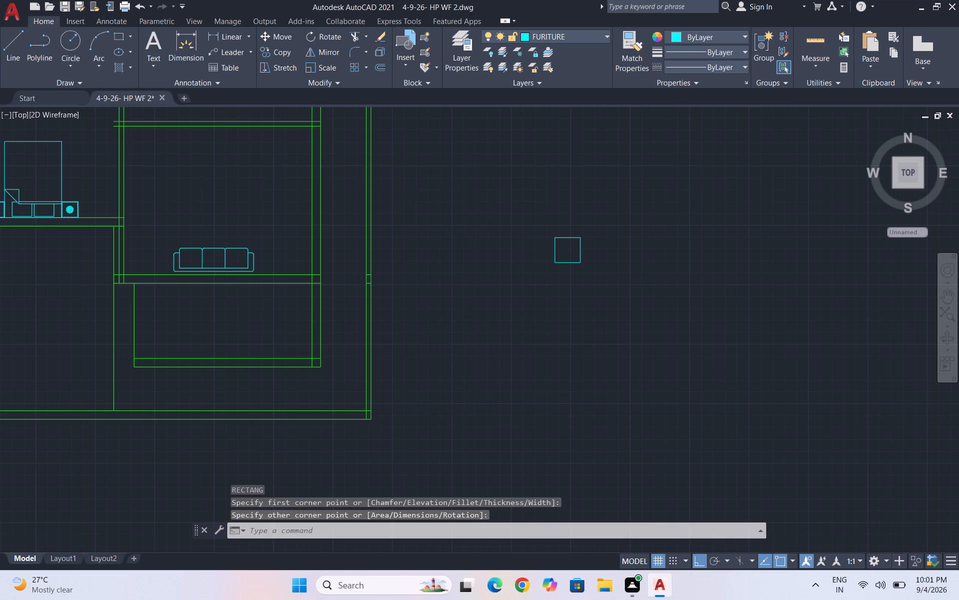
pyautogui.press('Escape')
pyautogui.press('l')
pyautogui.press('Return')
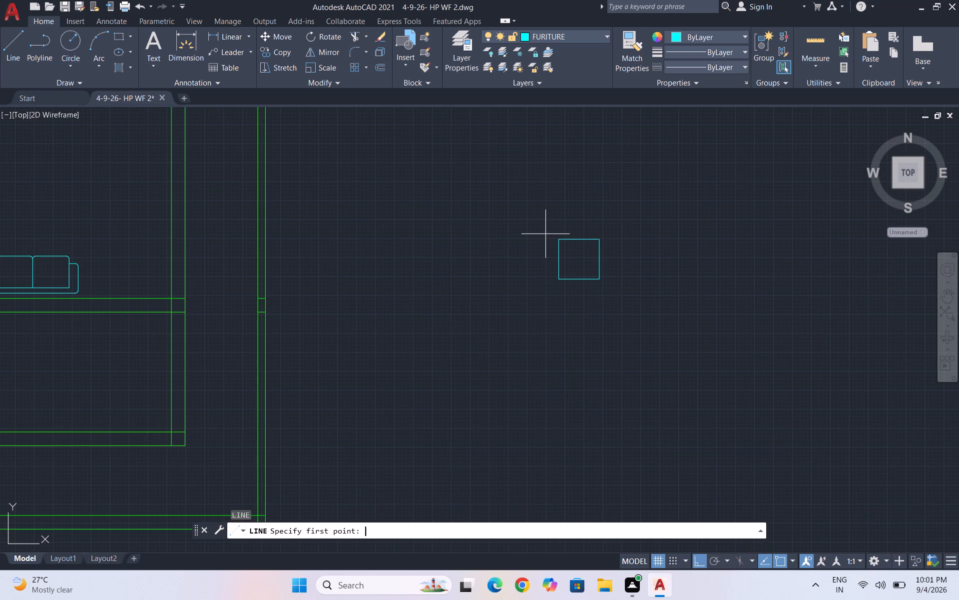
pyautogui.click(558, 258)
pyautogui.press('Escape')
# Draw the armchair's left arm and back with connected lines from the seat's left edge: short left, about 2'-4" up, about 3'-9" right.
pyautogui.scroll(1, 560, 265)
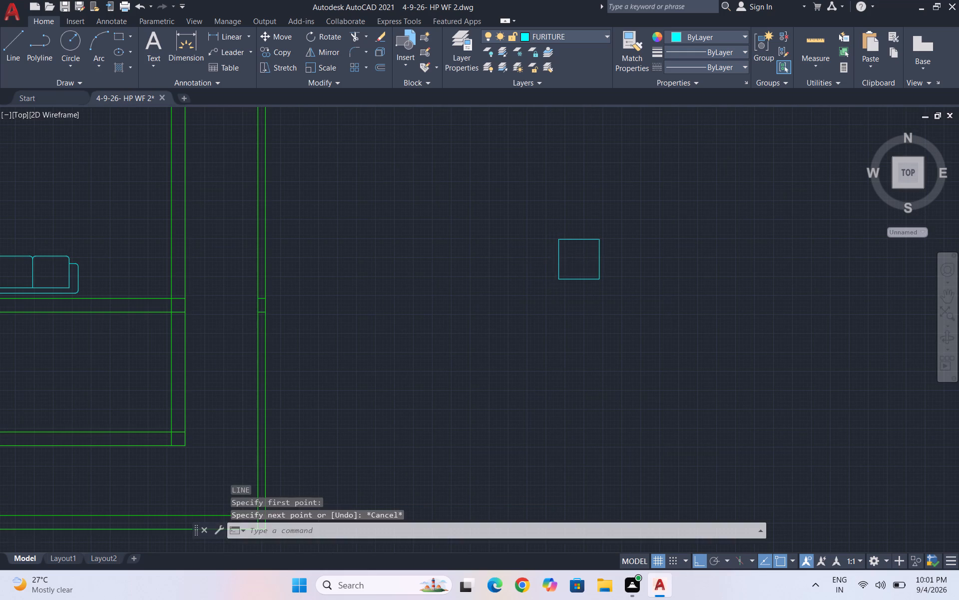
pyautogui.press('space')
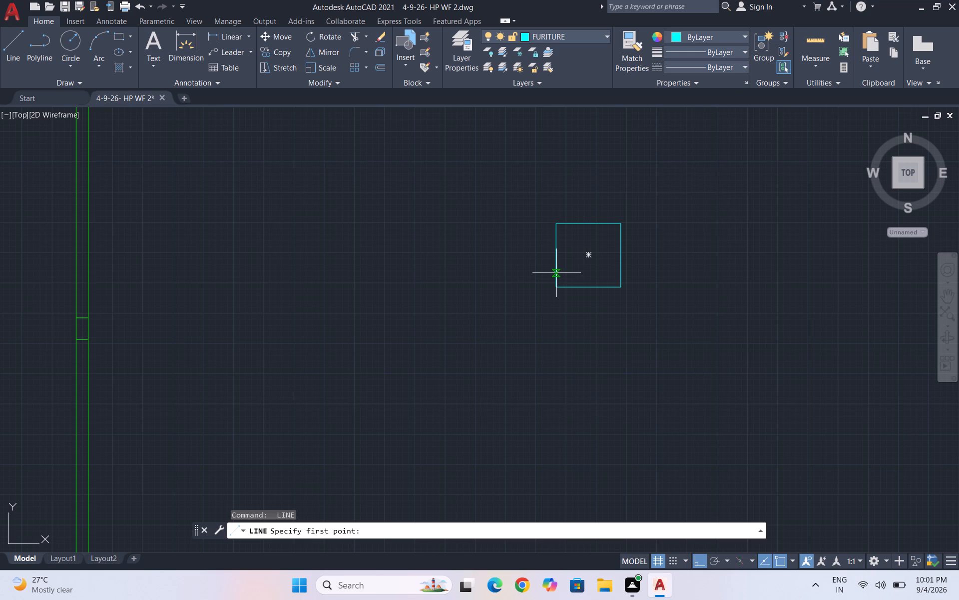
pyautogui.click(556, 273)
pyautogui.click(536, 264)
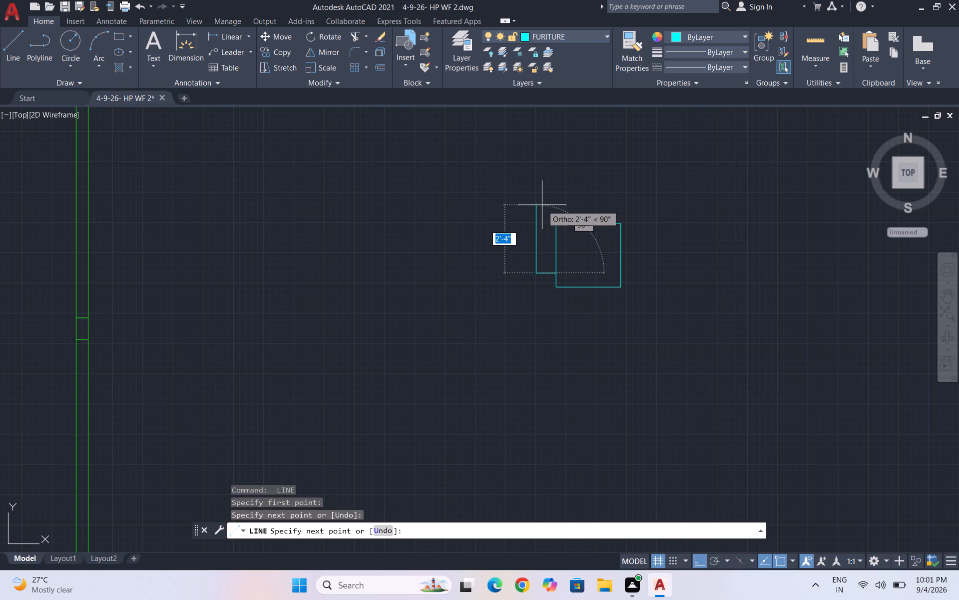
pyautogui.click(542, 205)
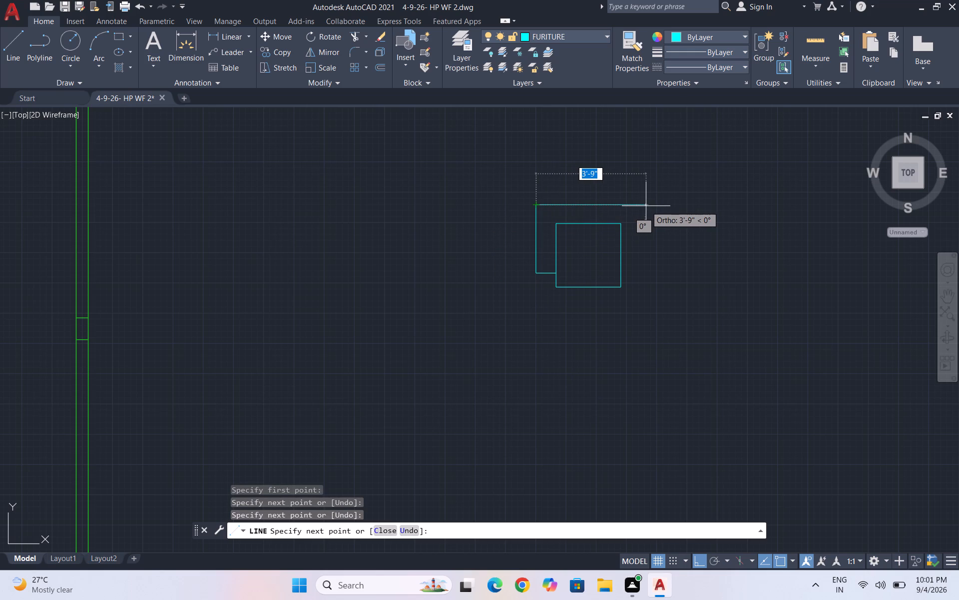
pyautogui.click(646, 206)
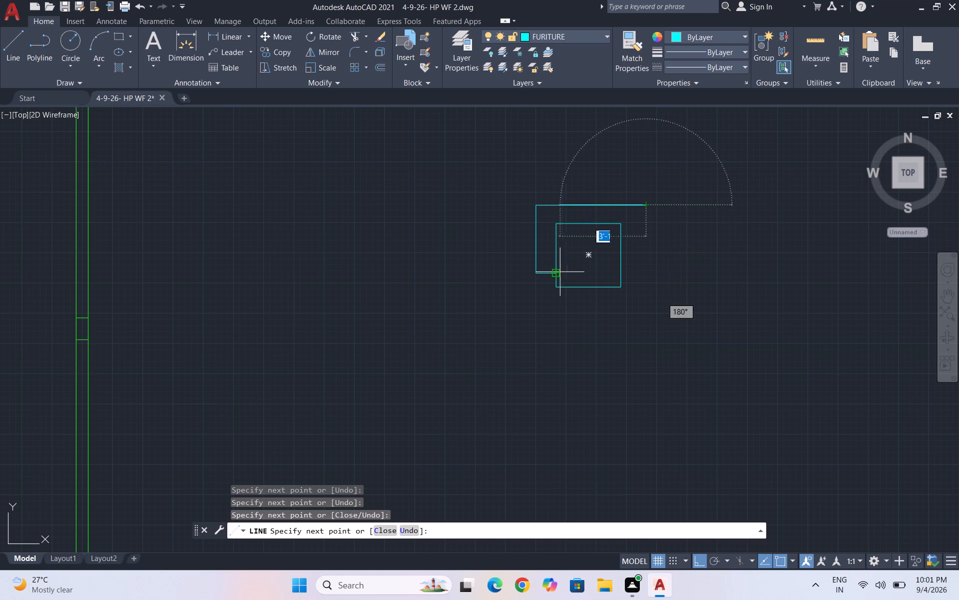
pyautogui.press('Escape')
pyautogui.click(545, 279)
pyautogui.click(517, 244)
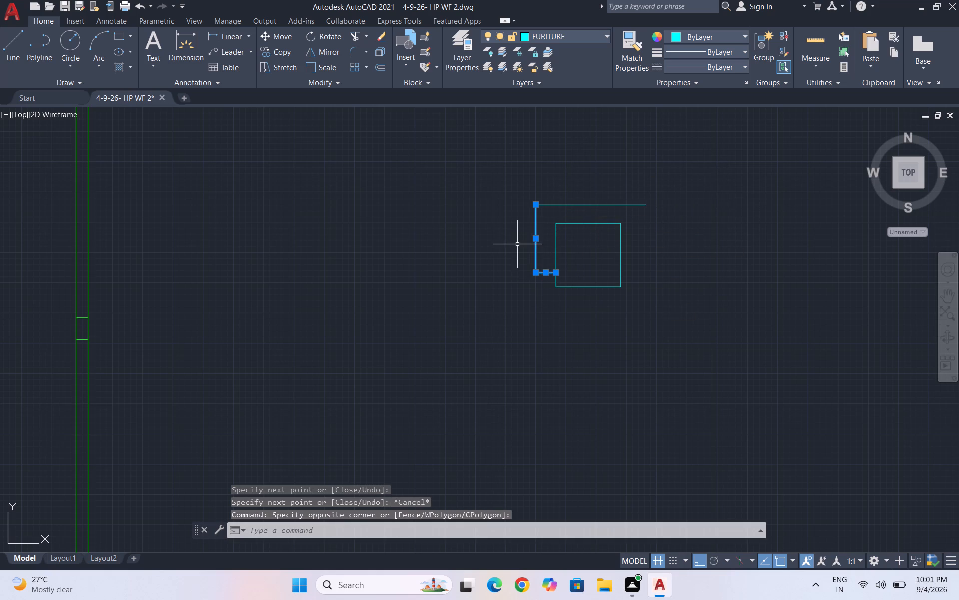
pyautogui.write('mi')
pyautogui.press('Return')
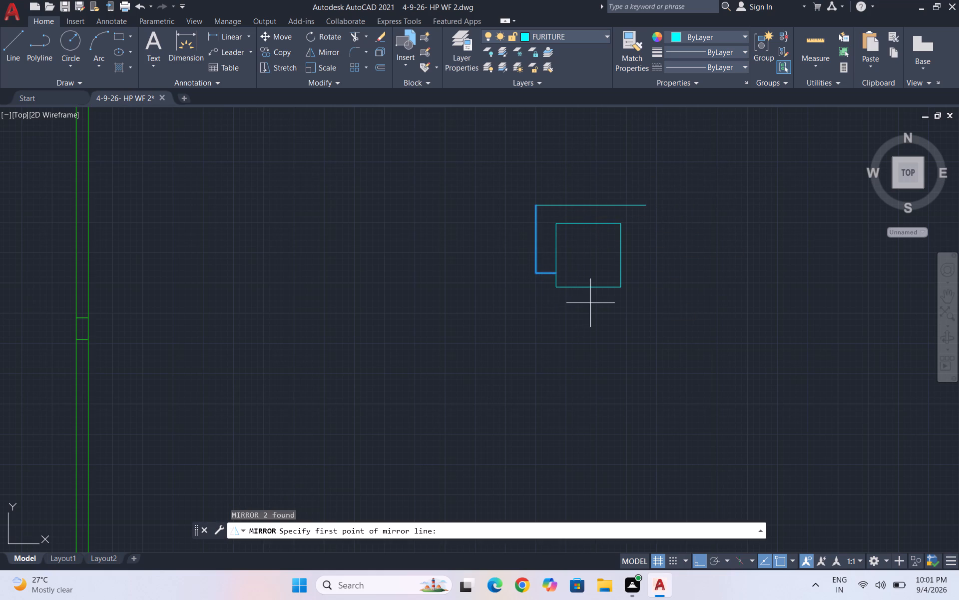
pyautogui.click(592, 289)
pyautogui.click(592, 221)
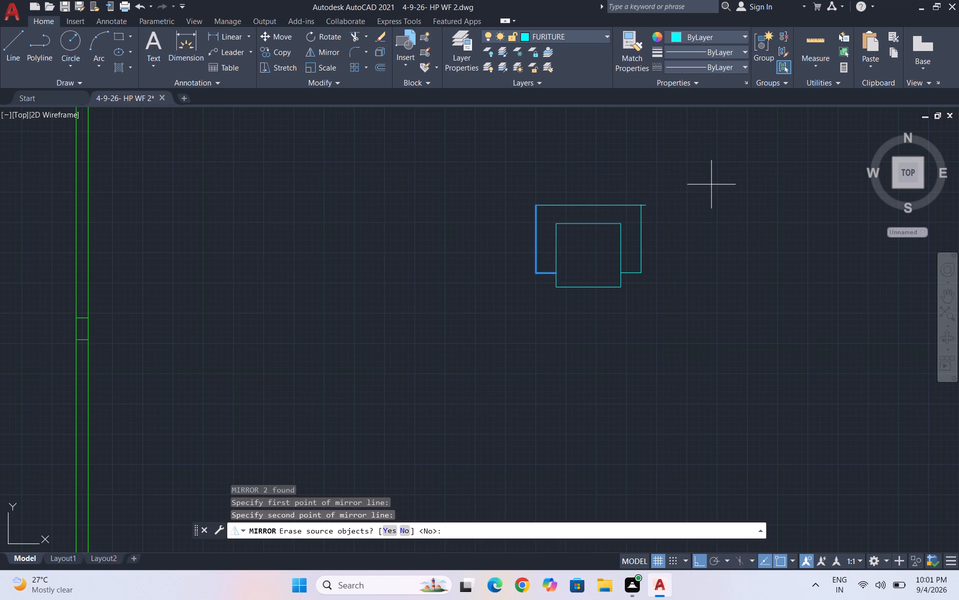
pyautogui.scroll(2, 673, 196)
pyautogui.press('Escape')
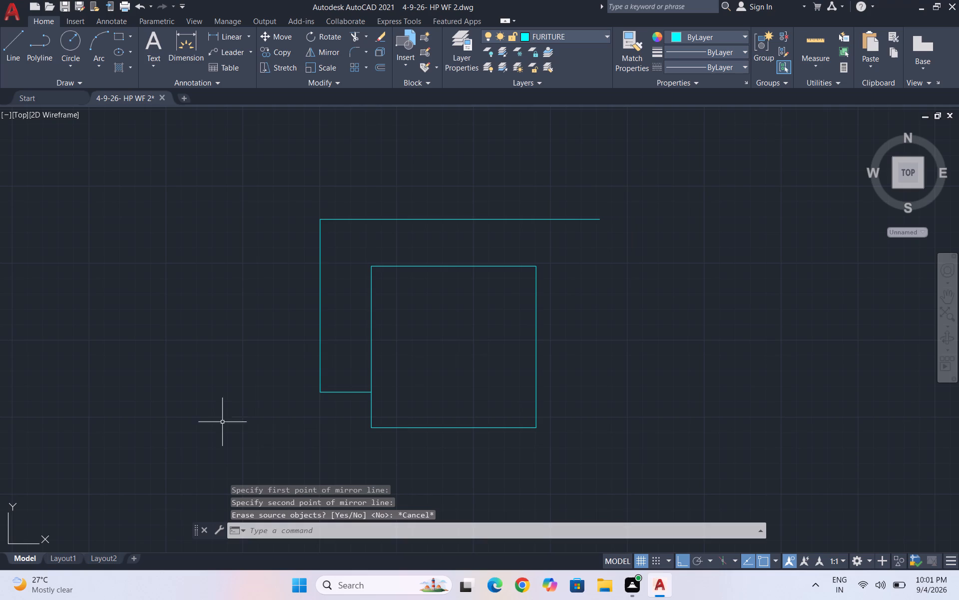
# Mirror the two left arm lines about the seat's vertical centreline, keeping the source lines.
pyautogui.moveTo(345, 407); pyautogui.dragTo(333, 398)
pyautogui.click(294, 356)
pyautogui.write('mi')
pyautogui.press('Return')
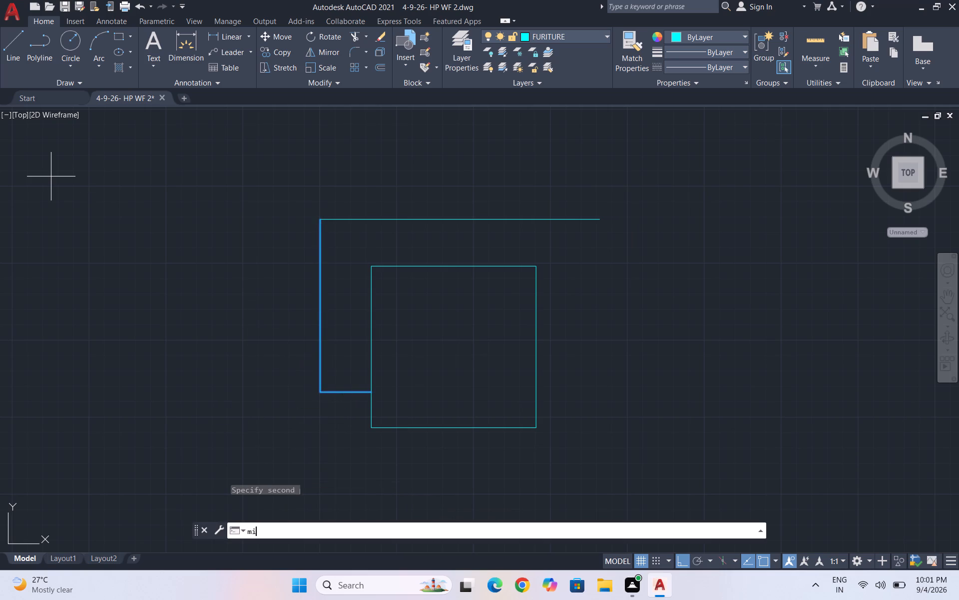
pyautogui.click(459, 428)
pyautogui.click(454, 266)
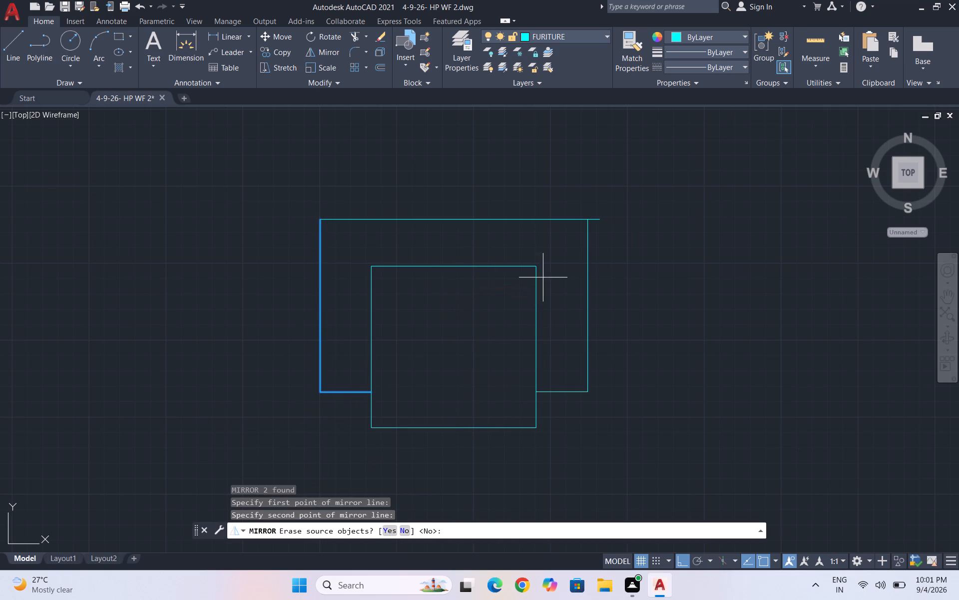
pyautogui.click(408, 526)
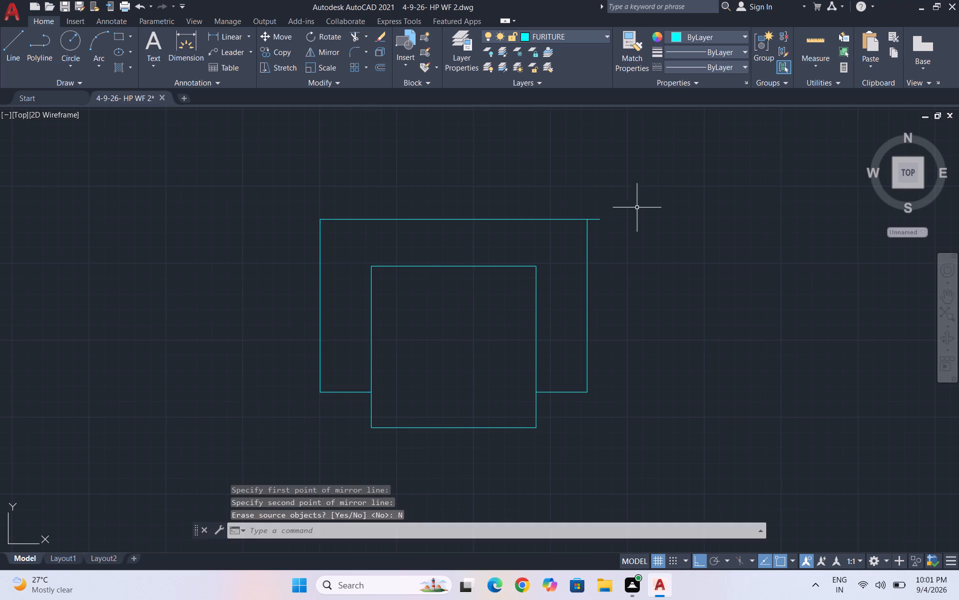
# Trim the end of the back line that overhangs beyond the right arm.
pyautogui.write('tr')
pyautogui.press('Return')
pyautogui.press('Return')
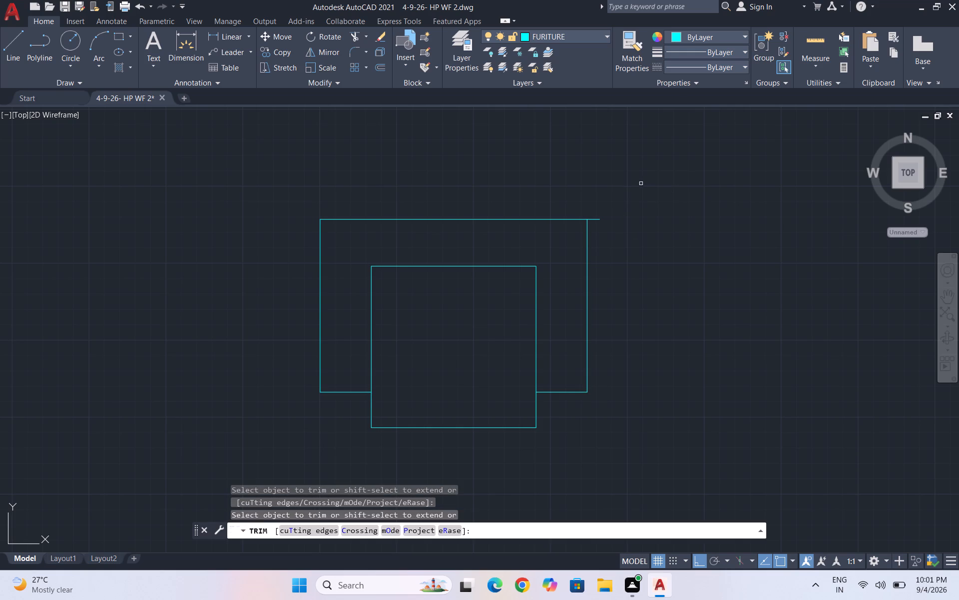
pyautogui.click(599, 219)
pyautogui.scroll(-2, 610, 202)
pyautogui.press('Escape')
pyautogui.press('Escape')
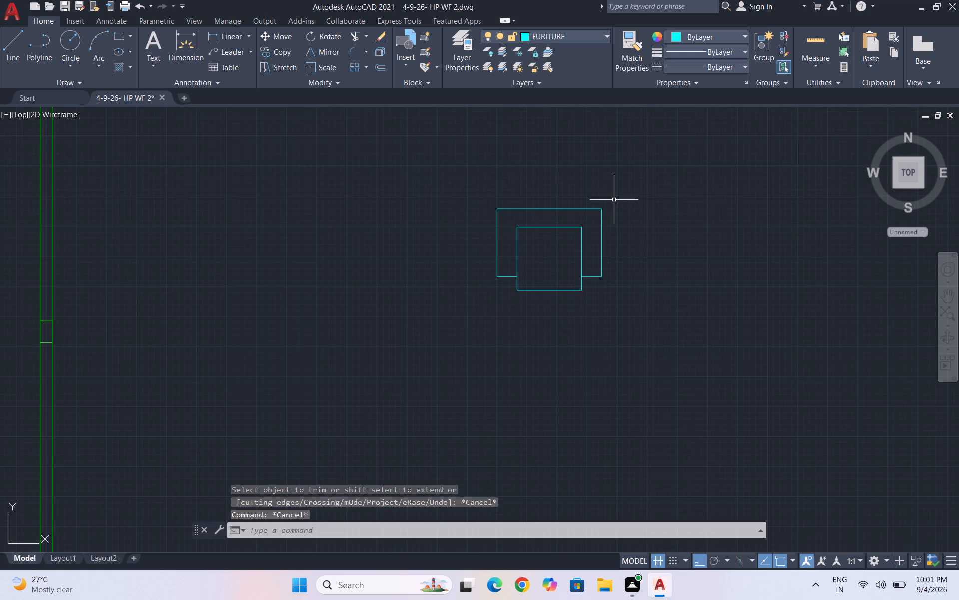
# Rotate the whole armchair with base point 35 and Ortho off, turning it diagonally so its back faces lower right.
pyautogui.click(665, 357)
pyautogui.click(426, 180)
pyautogui.write('ro')
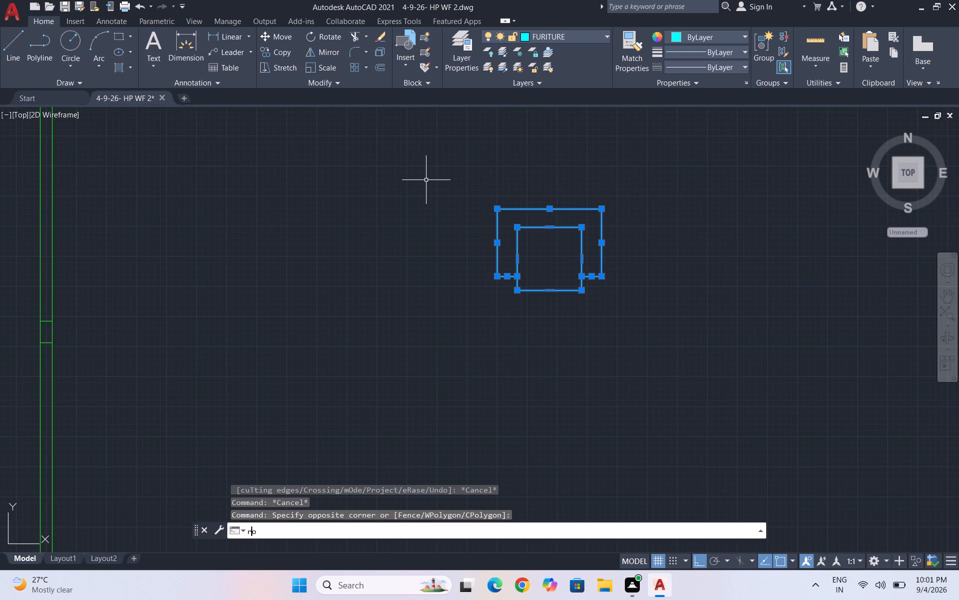
pyautogui.press('Return')
pyautogui.write('35')
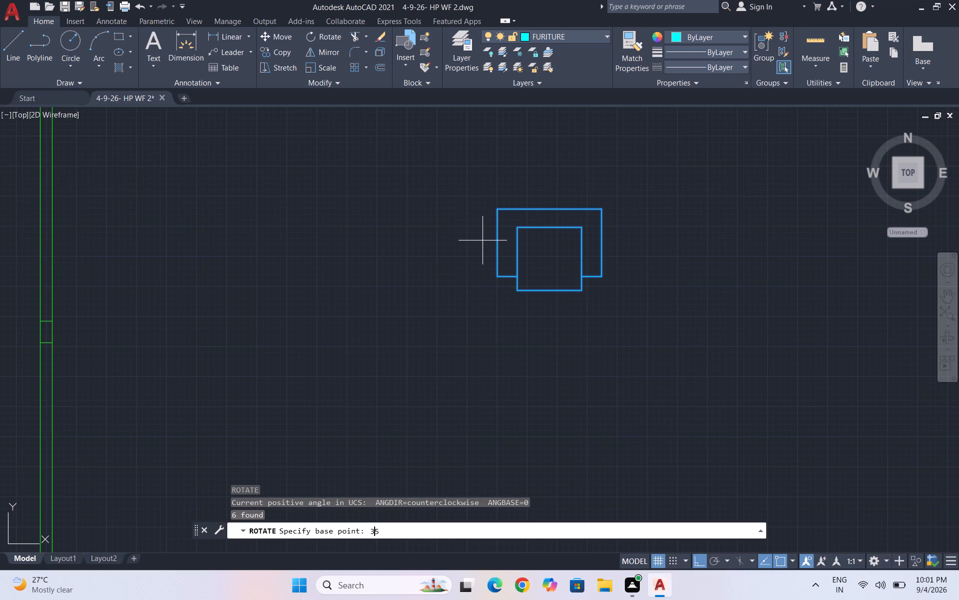
pyautogui.press('Return')
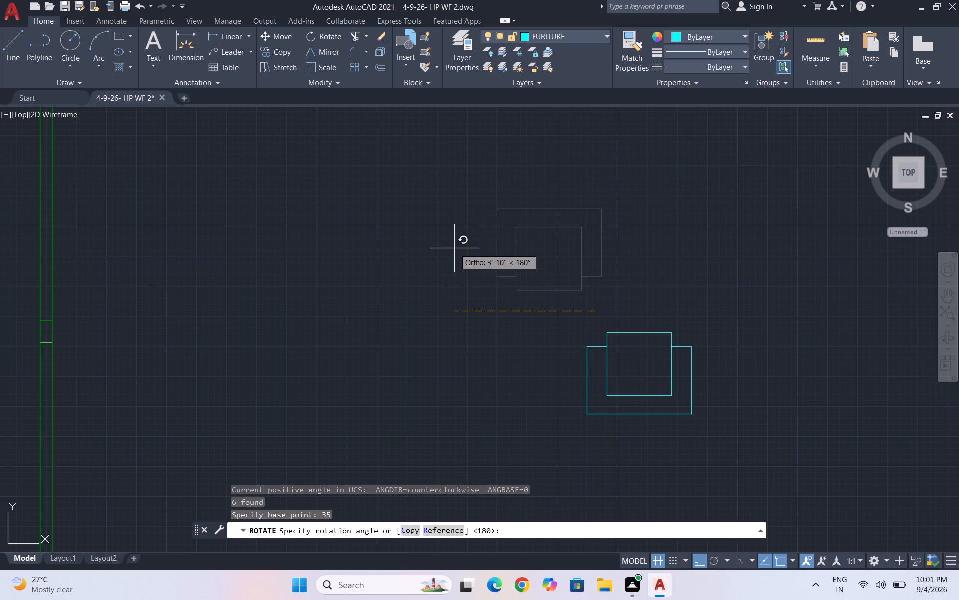
pyautogui.press('F8')
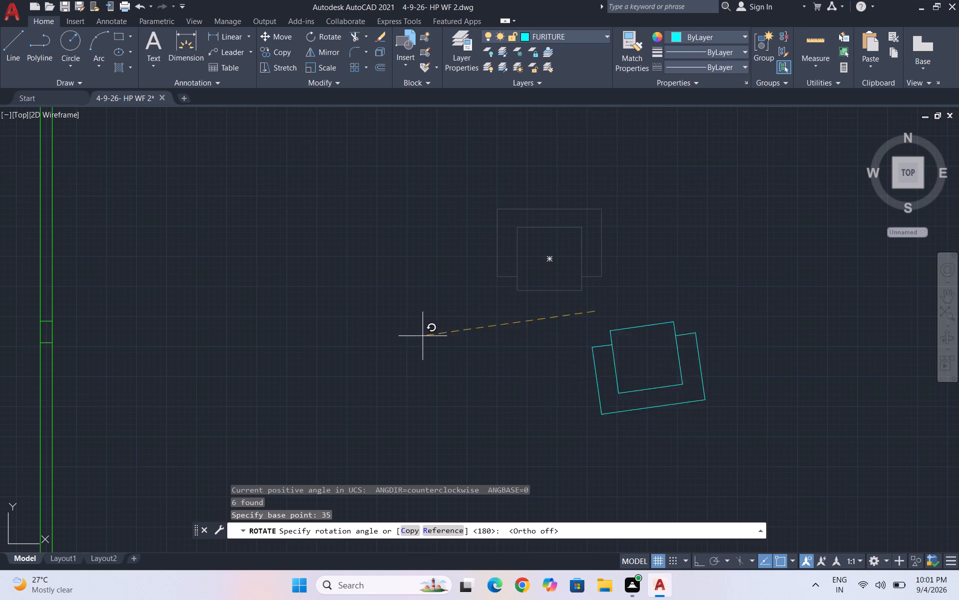
pyautogui.click(476, 486)
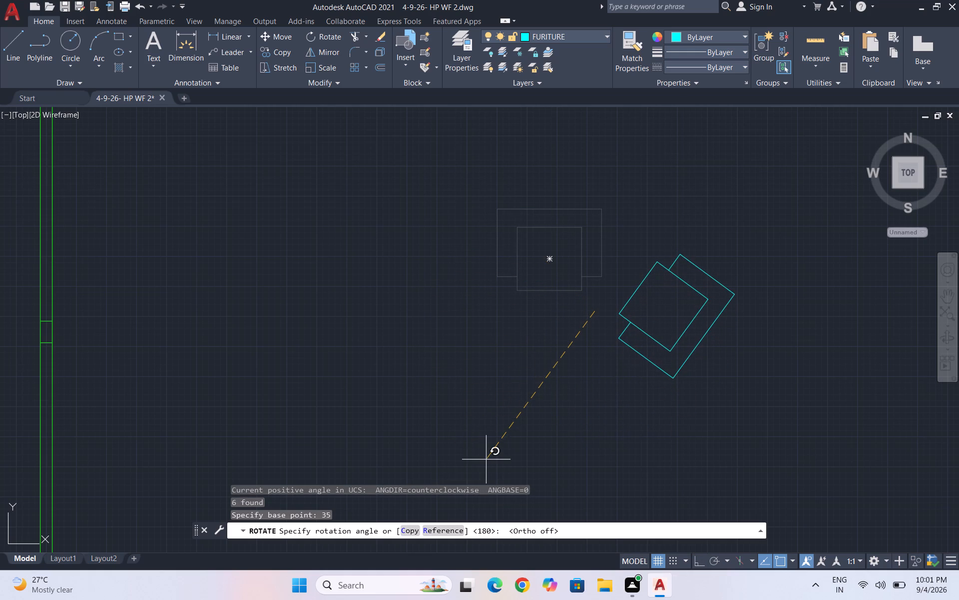
pyautogui.click(486, 459)
# Copy the rotated armchair from its seat centre into the room above the front porch, up and right of the sofa.
pyautogui.moveTo(785, 421); pyautogui.dragTo(780, 412)
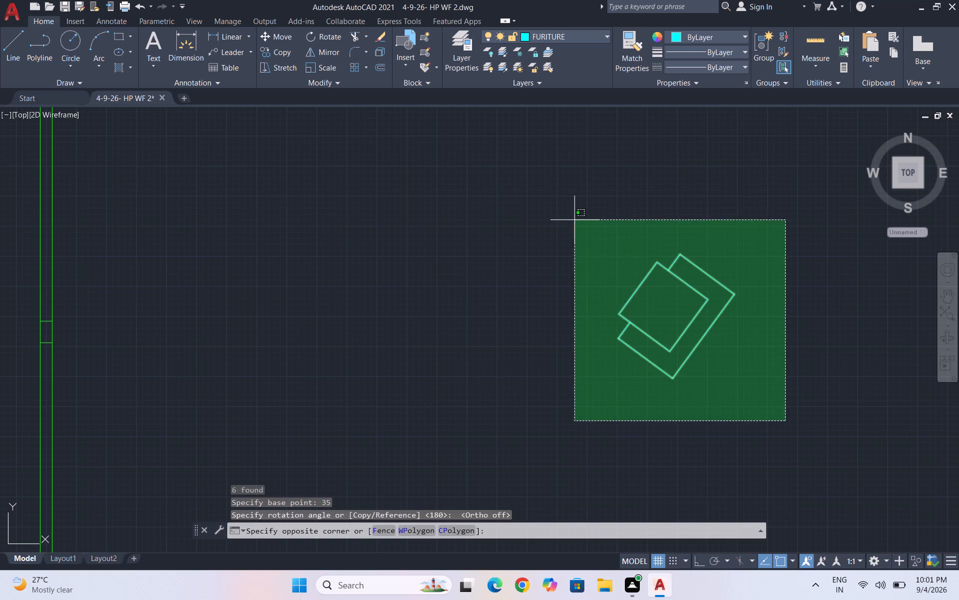
pyautogui.click(574, 219)
pyautogui.write('co')
pyautogui.press('Return')
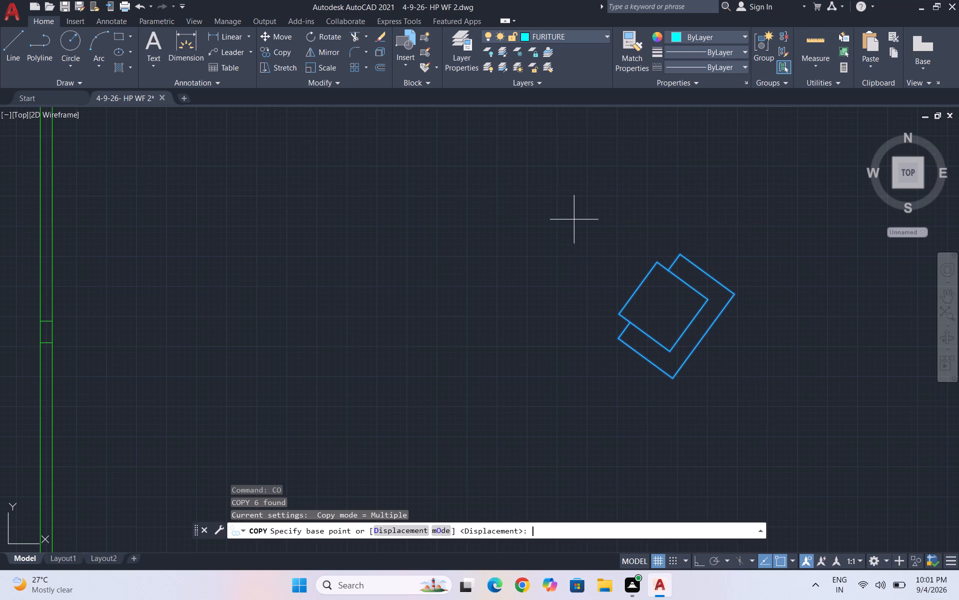
pyautogui.click(668, 304)
pyautogui.scroll(-4, 696, 280)
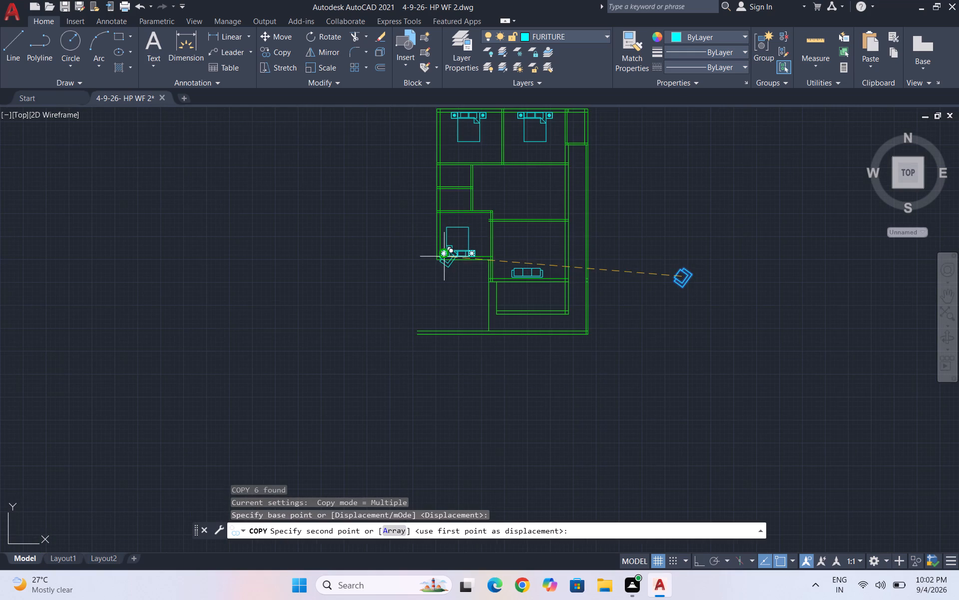
pyautogui.scroll(2, 549, 260)
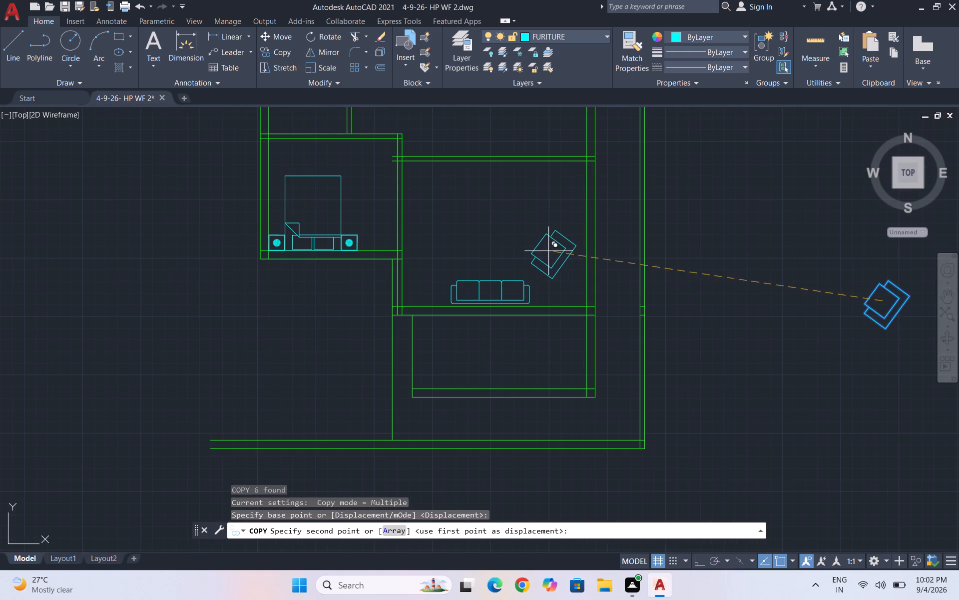
pyautogui.scroll(1, 548, 251)
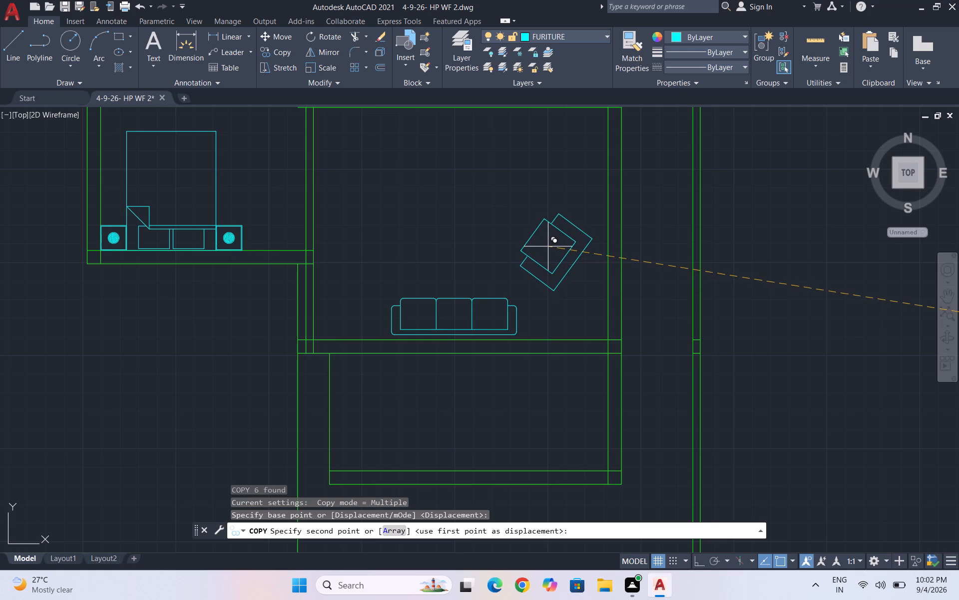
pyautogui.click(548, 246)
pyautogui.press('Escape')
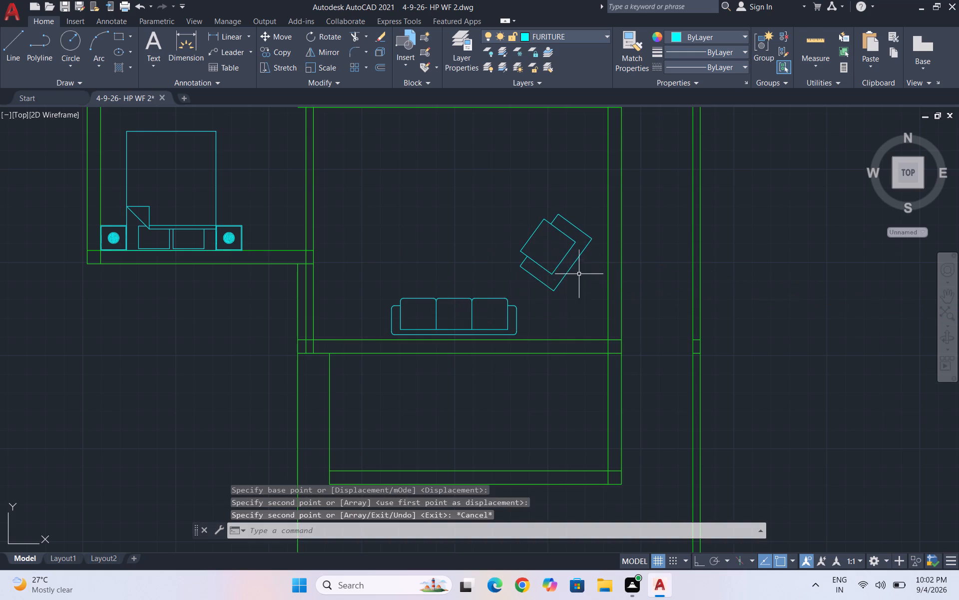
# Scale the copied armchair down about its seat centre to a little over half its size.
pyautogui.scroll(-3, 576, 273)
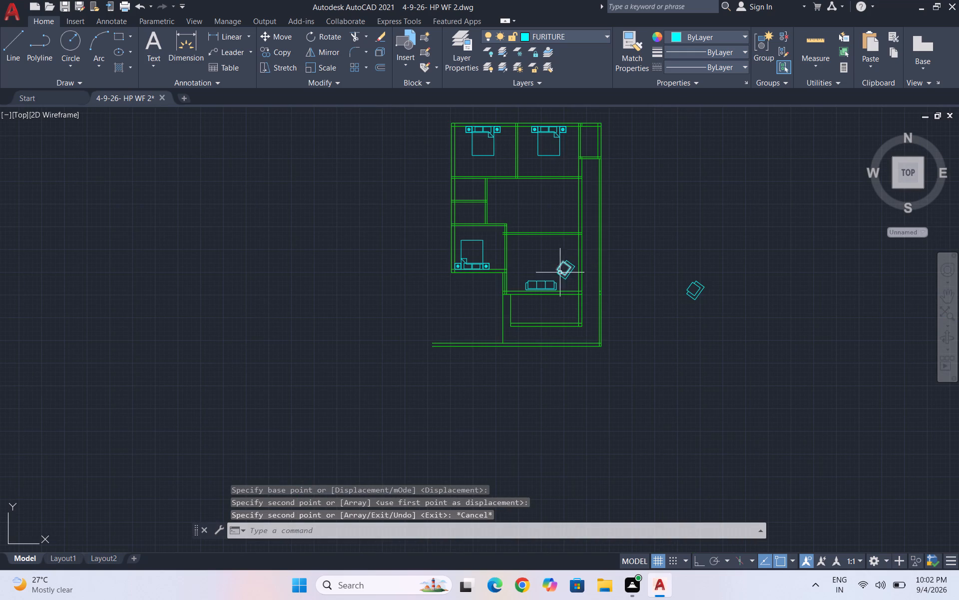
pyautogui.scroll(3, 560, 250)
pyautogui.click(592, 353)
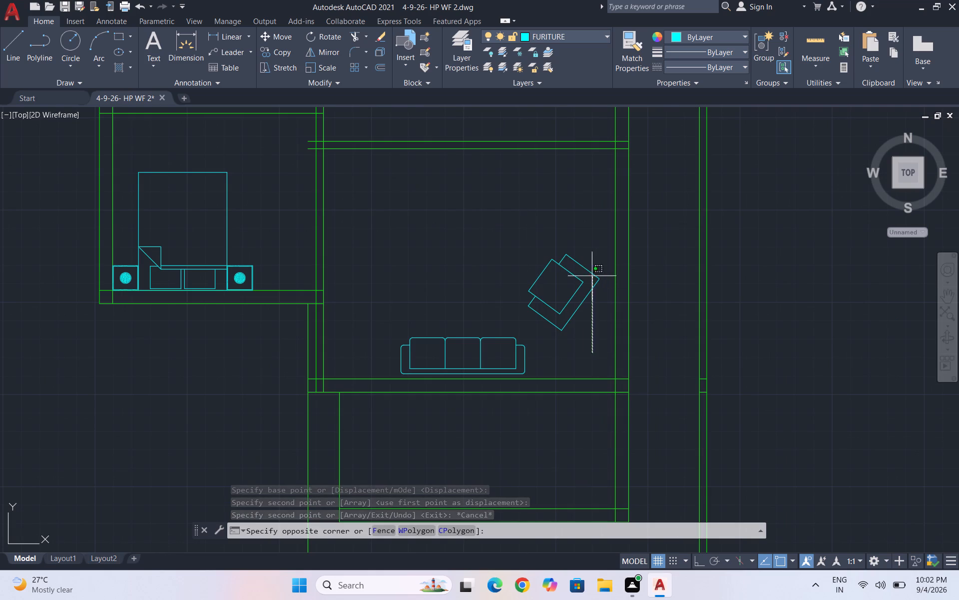
pyautogui.click(533, 244)
pyautogui.write('sc')
pyautogui.press('Return')
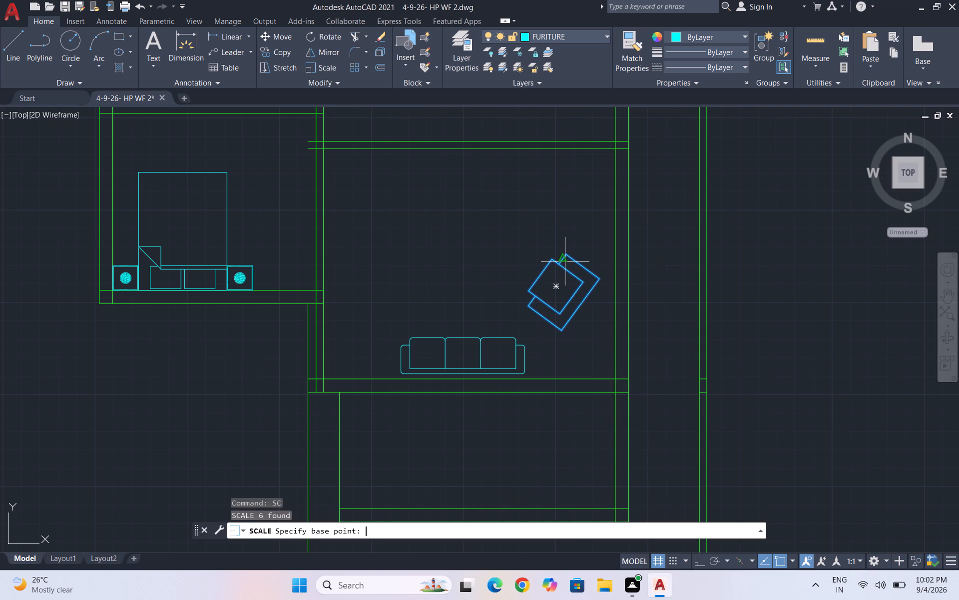
pyautogui.click(556, 280)
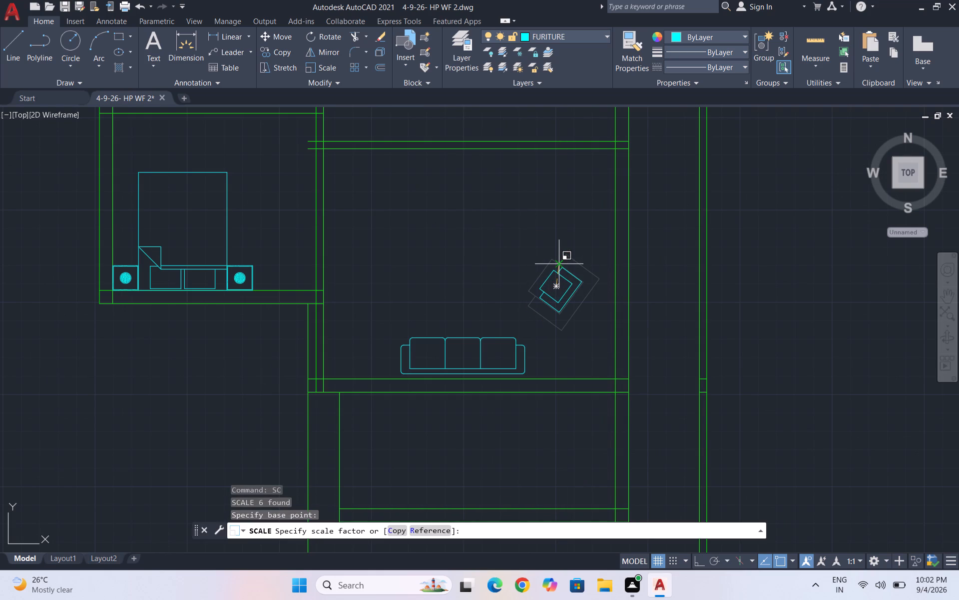
pyautogui.click(559, 261)
# Move the scaled-down armchair slightly down toward the three-seat sofa.
pyautogui.moveTo(585, 324); pyautogui.dragTo(585, 320)
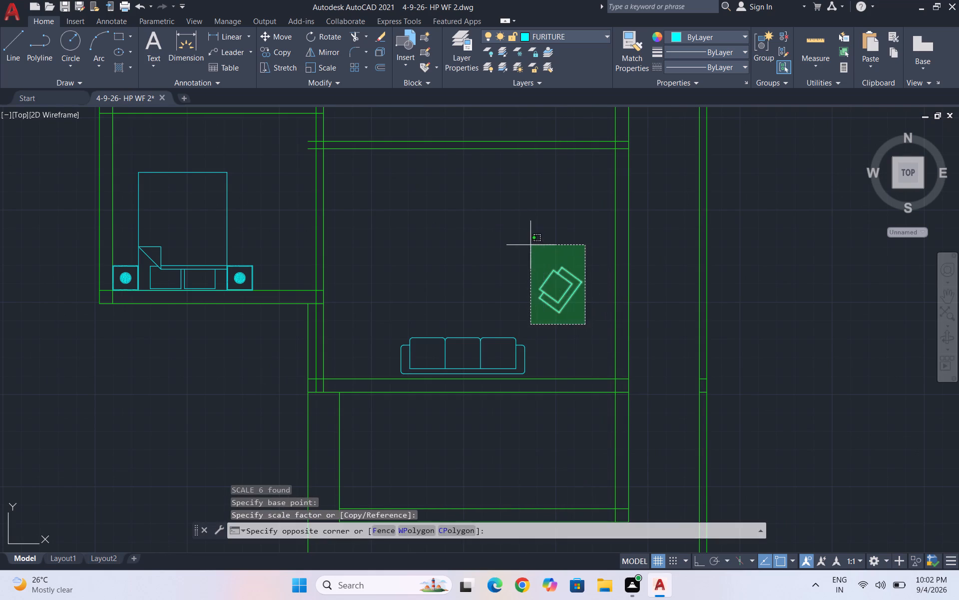
pyautogui.click(530, 245)
pyautogui.press('m')
pyautogui.press('Return')
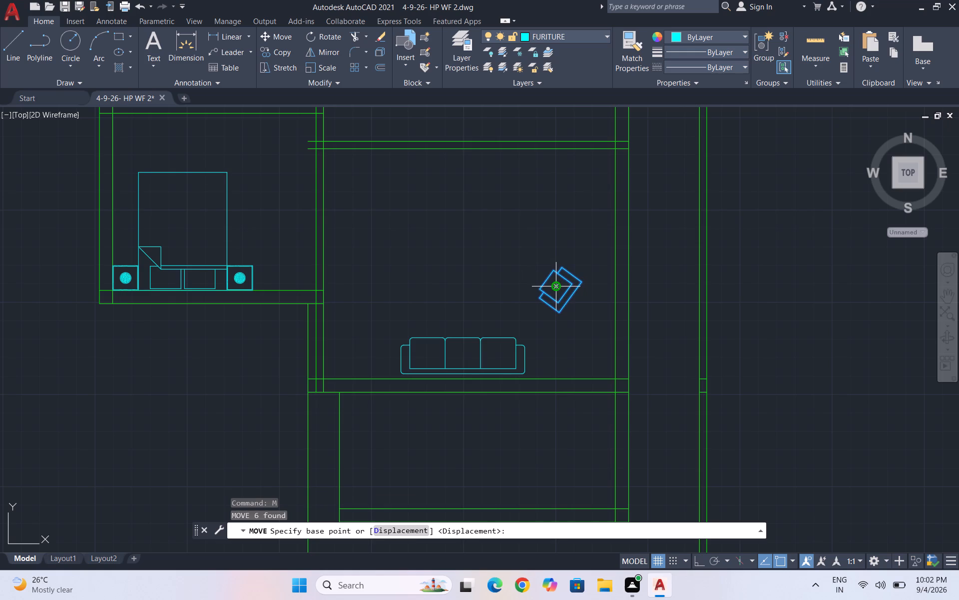
pyautogui.click(559, 286)
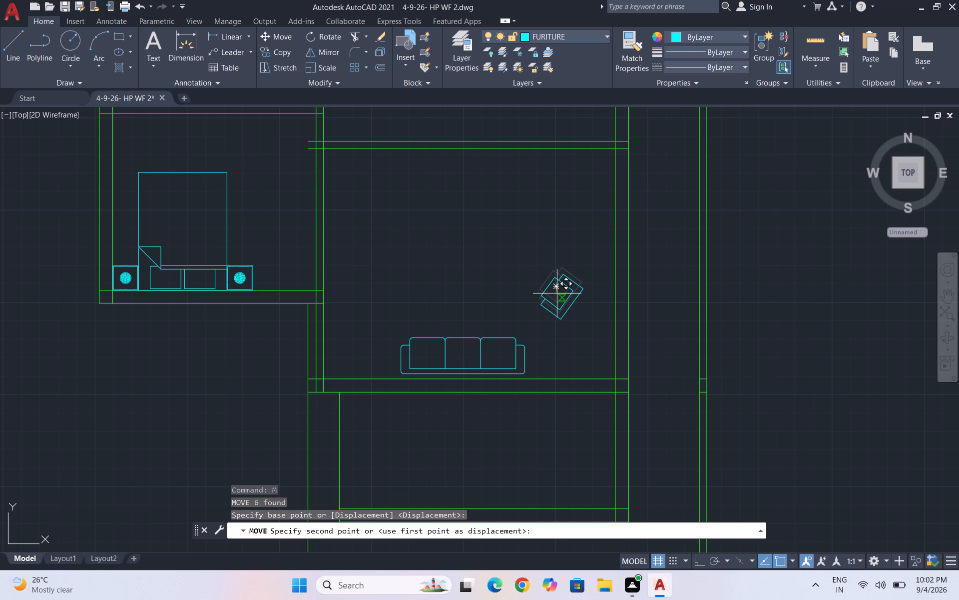
pyautogui.click(557, 293)
# Move the small armchair a little to the left, closer to the sofa's right end.
pyautogui.scroll(2, 573, 329)
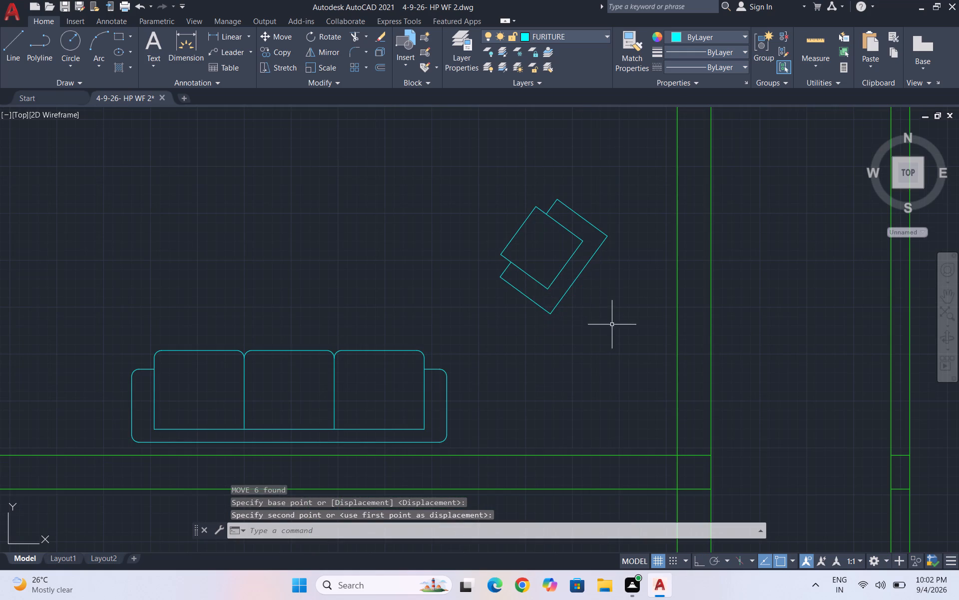
pyautogui.click(613, 326)
pyautogui.click(464, 149)
pyautogui.press('m')
pyautogui.press('Return')
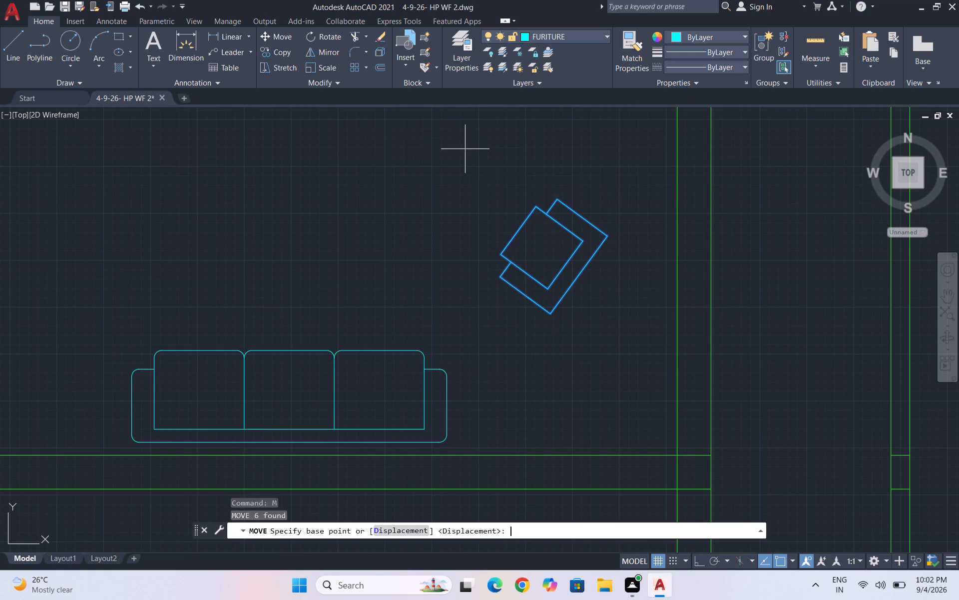
pyautogui.click(536, 245)
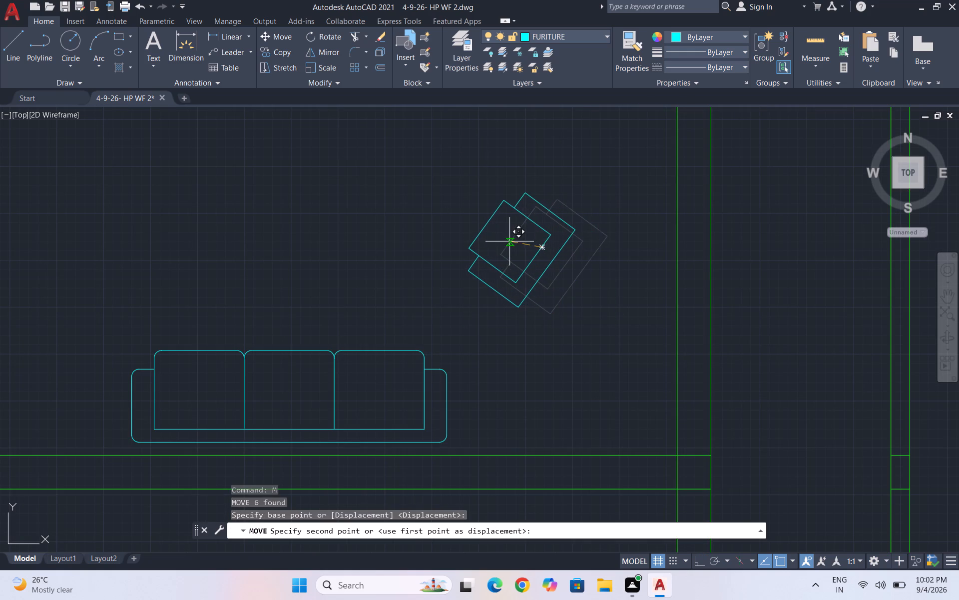
pyautogui.click(509, 241)
pyautogui.scroll(-3, 524, 228)
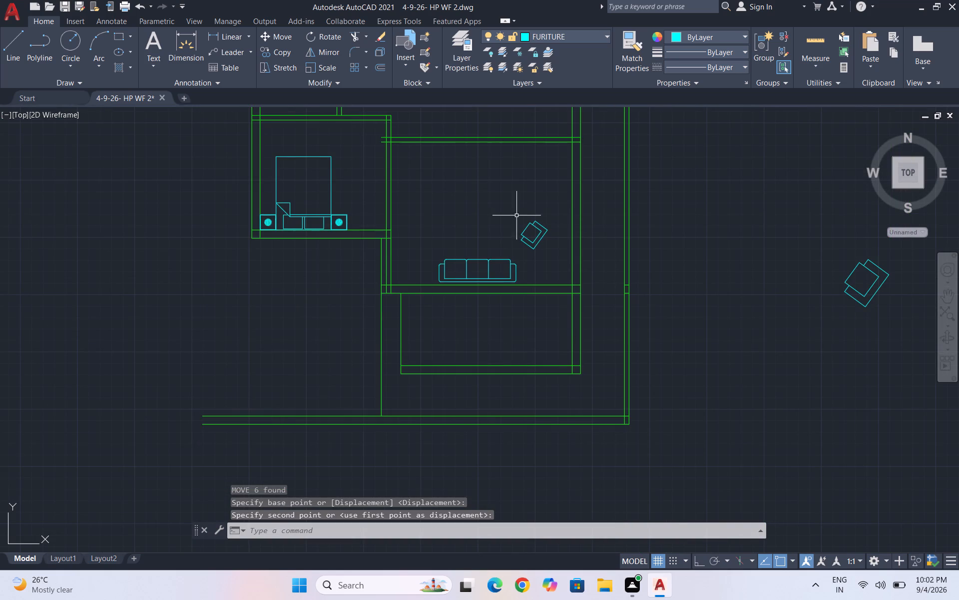
pyautogui.scroll(1, 511, 211)
pyautogui.press('Escape')
pyautogui.press('Escape')
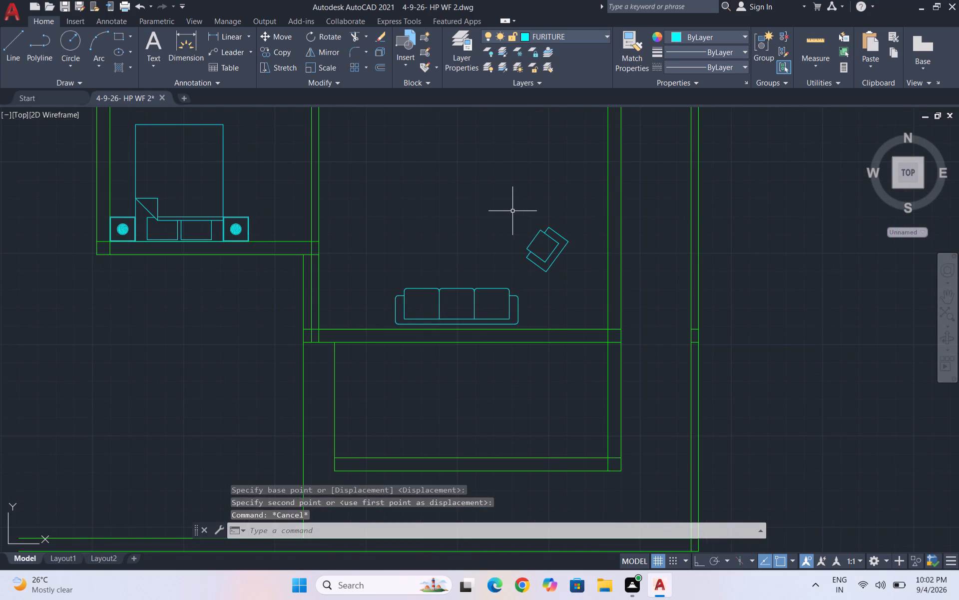
# Mirror the small armchair across a near-vertical line above the sofa's centre, keeping the original.
pyautogui.scroll(1, 549, 253)
pyautogui.click(588, 295)
pyautogui.click(467, 171)
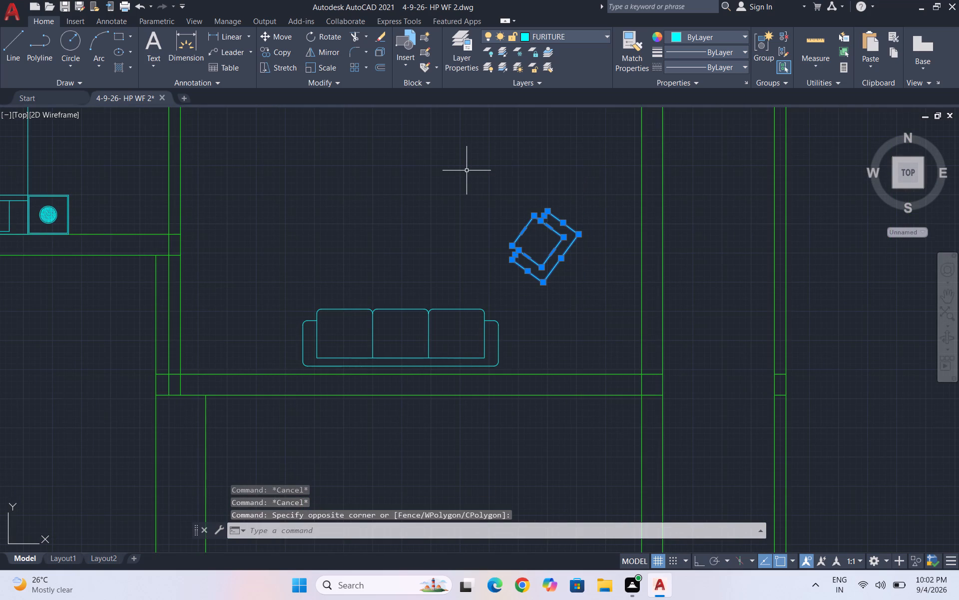
pyautogui.write('mi')
pyautogui.press('Return')
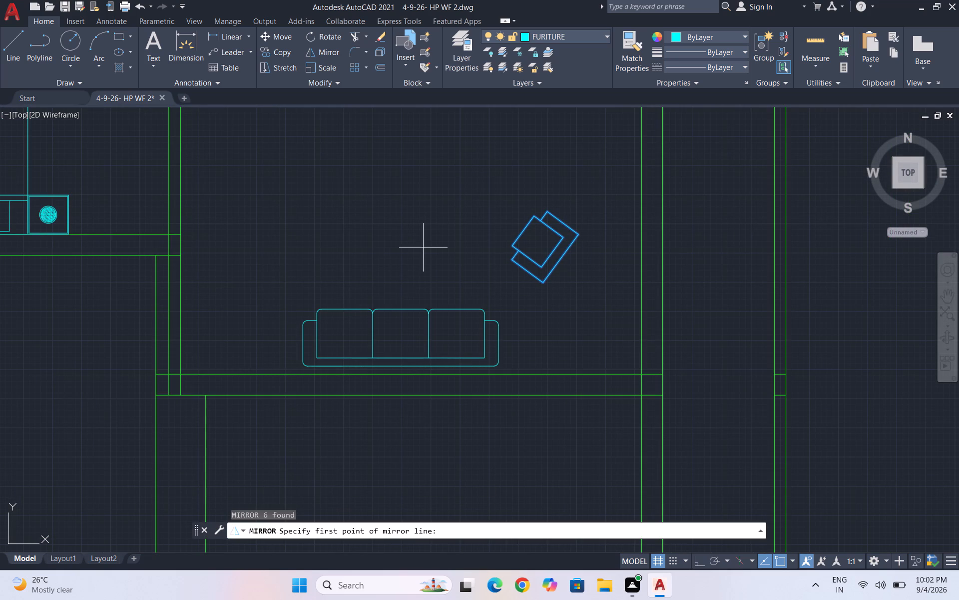
pyautogui.click(423, 247)
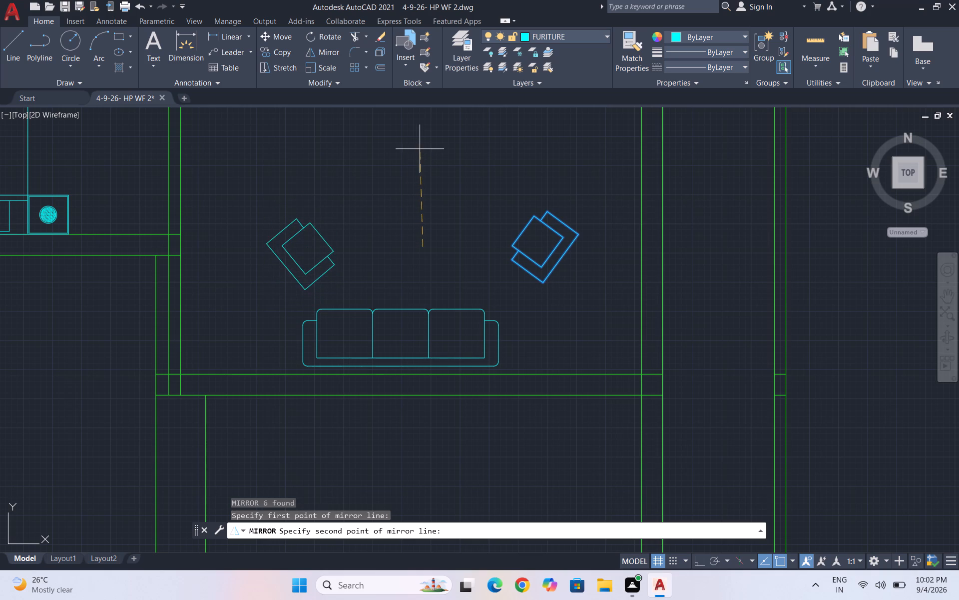
pyautogui.click(426, 144)
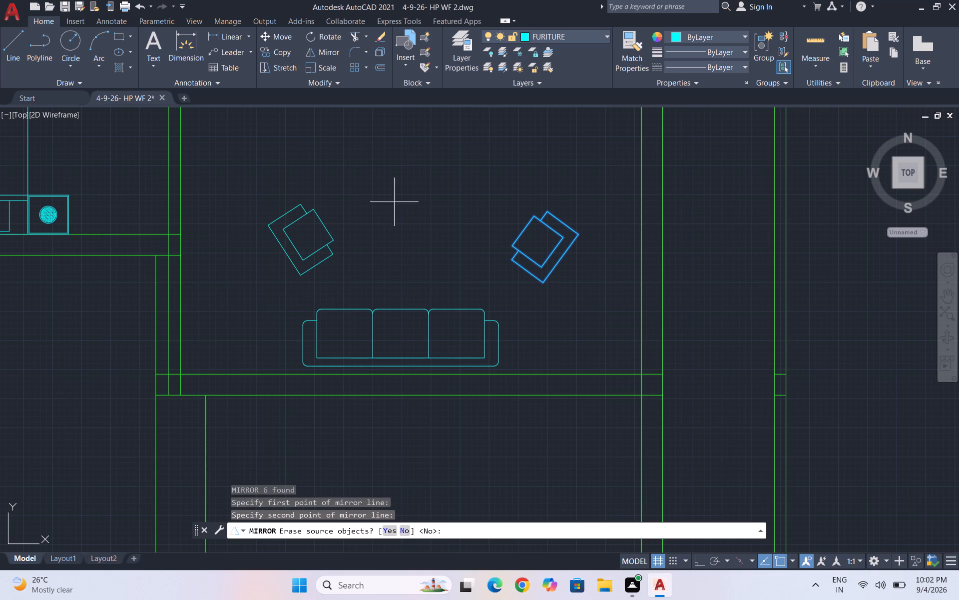
pyautogui.click(406, 525)
pyautogui.scroll(-2, 412, 359)
pyautogui.press('Escape')
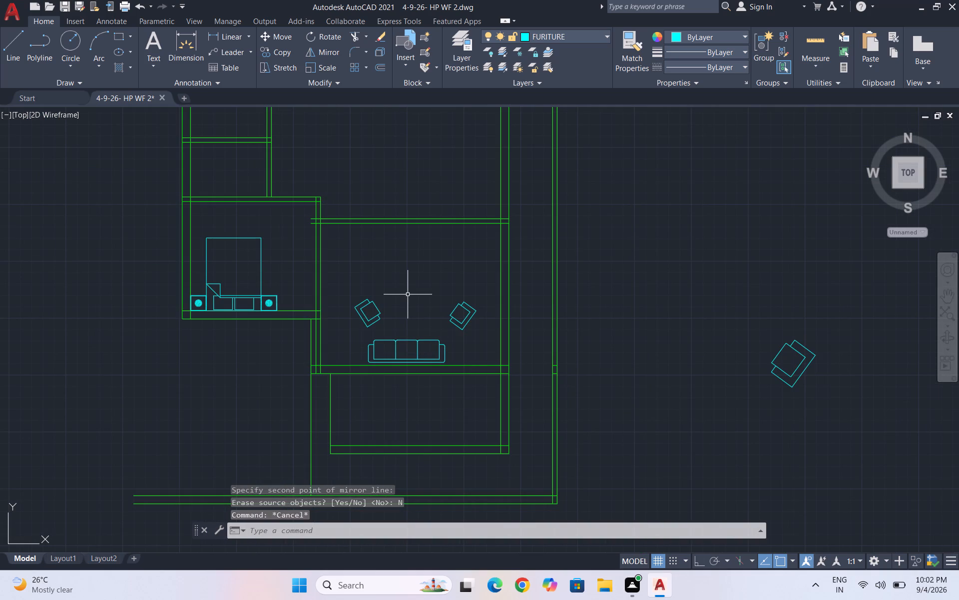
# Draw a coffee table rectangle about 2'-9" by 1'-4" between the two armchairs, above the sofa.
pyautogui.scroll(1, 408, 295)
pyautogui.write('rec')
pyautogui.press('Return')
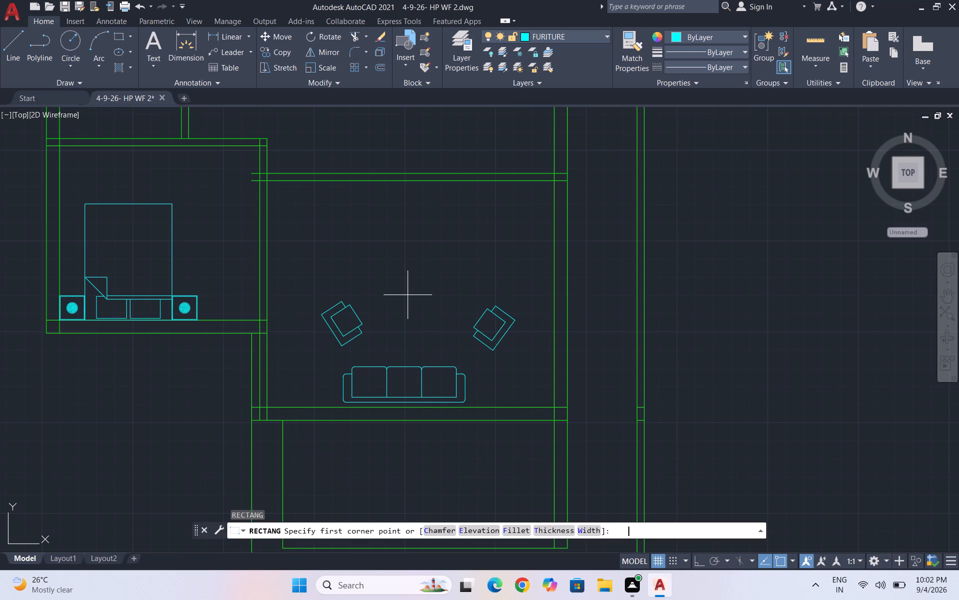
pyautogui.scroll(1, 395, 304)
pyautogui.click(461, 339)
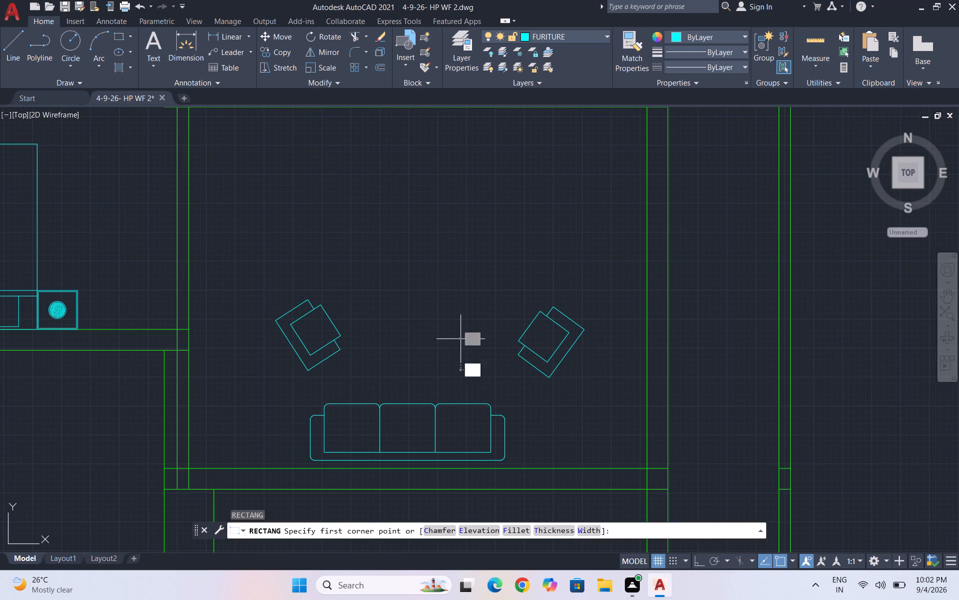
pyautogui.click(390, 303)
# Move the right armchair slightly up and left, closer to the coffee table.
pyautogui.scroll(-1, 381, 356)
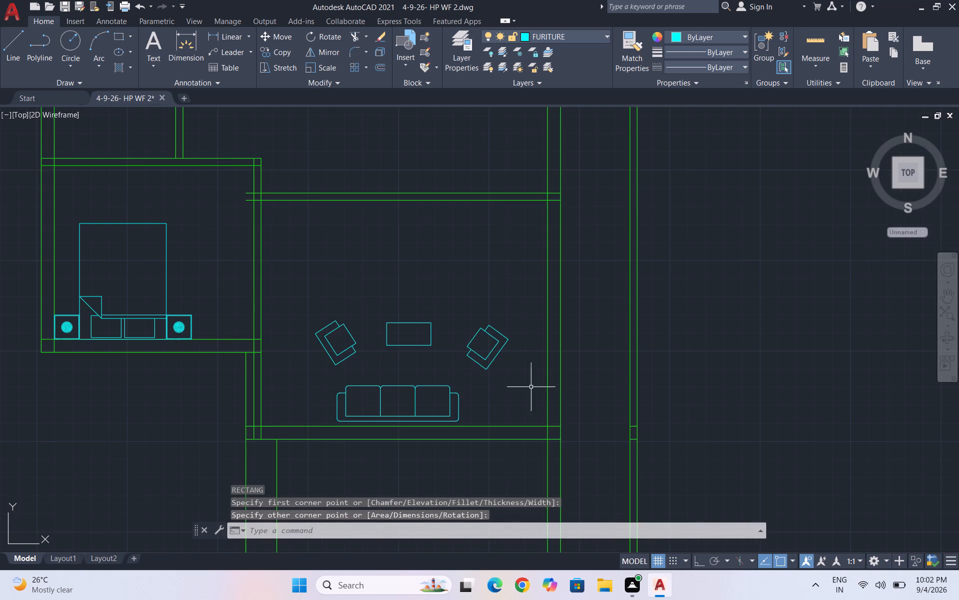
pyautogui.click(528, 387)
pyautogui.click(452, 321)
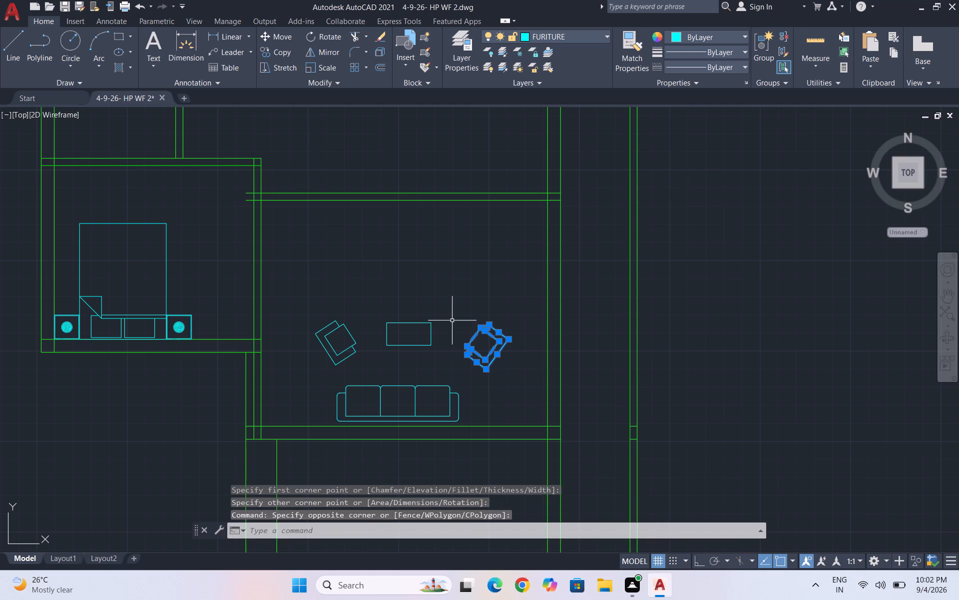
pyautogui.press('m')
pyautogui.press('Return')
pyautogui.scroll(1, 470, 327)
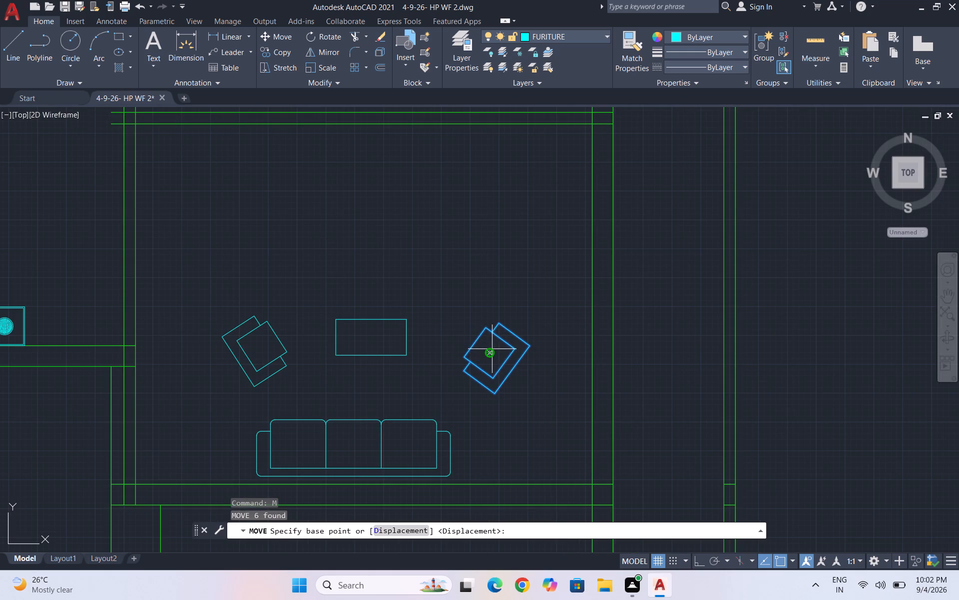
pyautogui.click(492, 349)
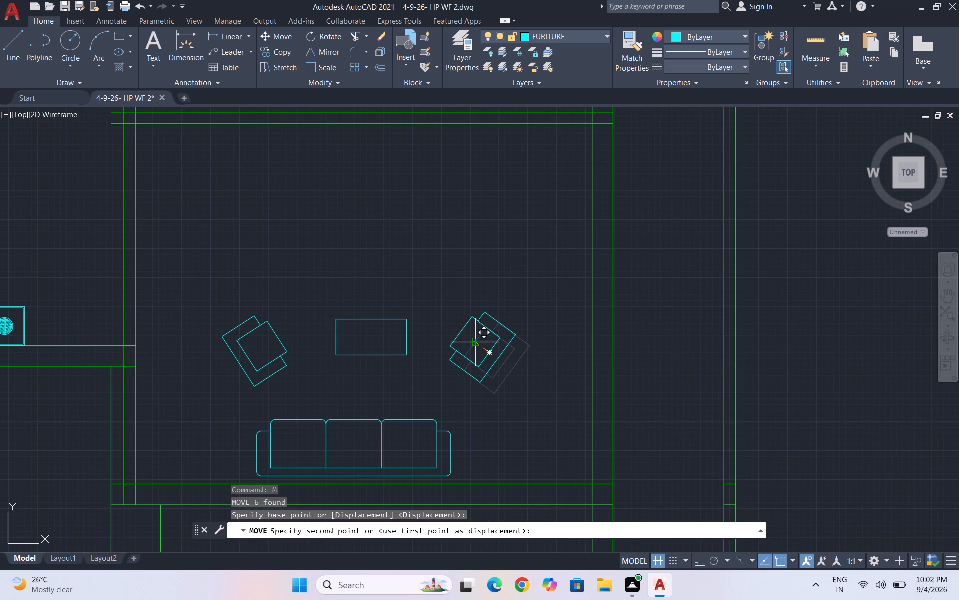
pyautogui.click(477, 342)
pyautogui.scroll(-2, 496, 308)
pyautogui.press('Escape')
pyautogui.press('Escape')
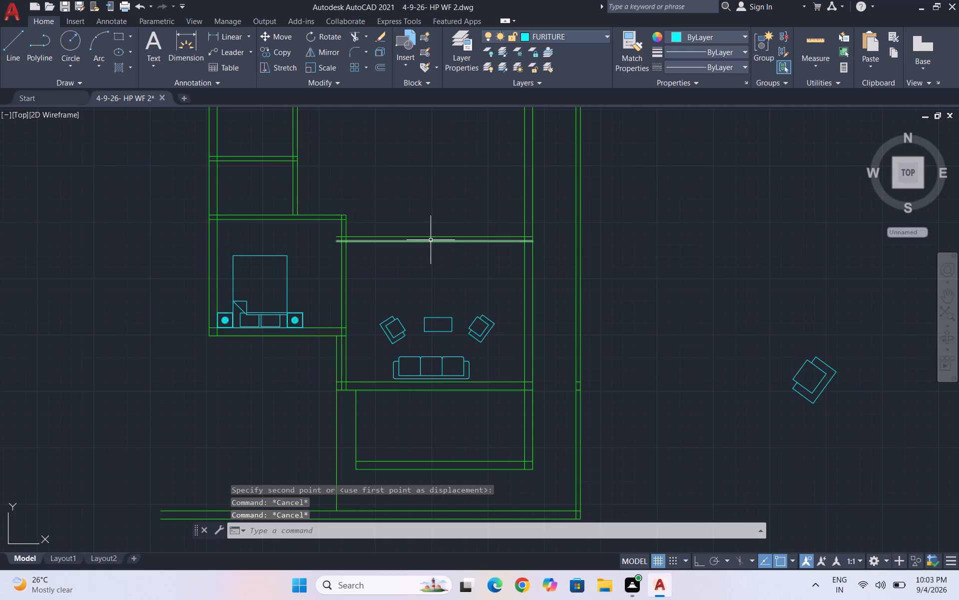
# Draw a cabinet rectangle about 4'-5" by 1'-3" against the room's upper wall, opposite the sofa.
pyautogui.scroll(1, 421, 238)
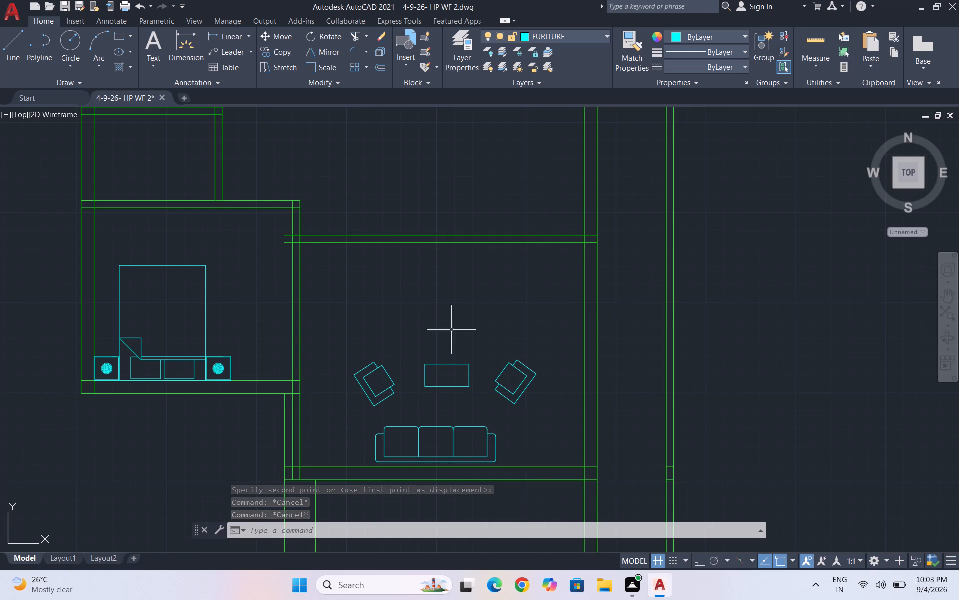
pyautogui.press('r')
pyautogui.press('e')
pyautogui.press('c')
pyautogui.press('Return')
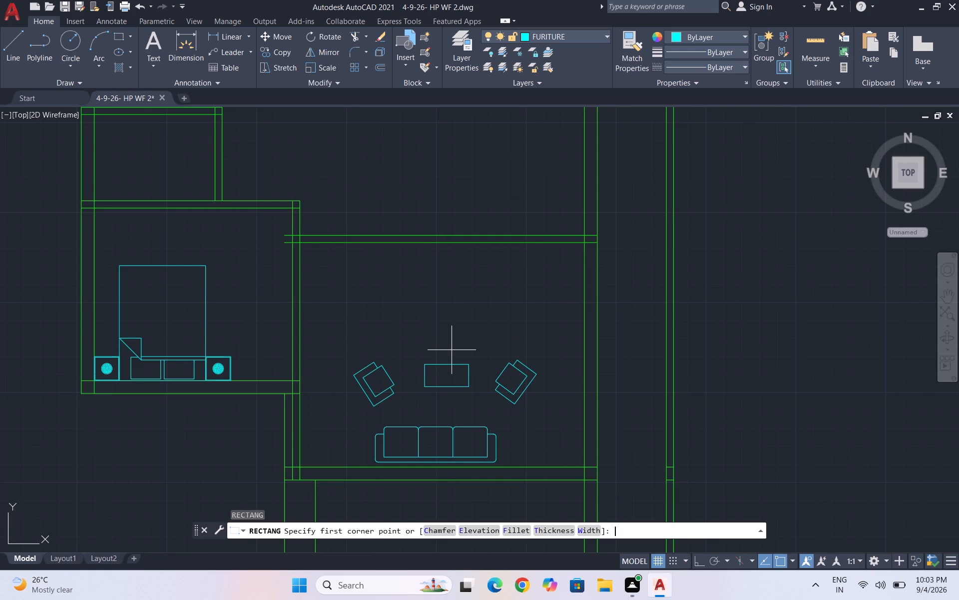
pyautogui.click(420, 244)
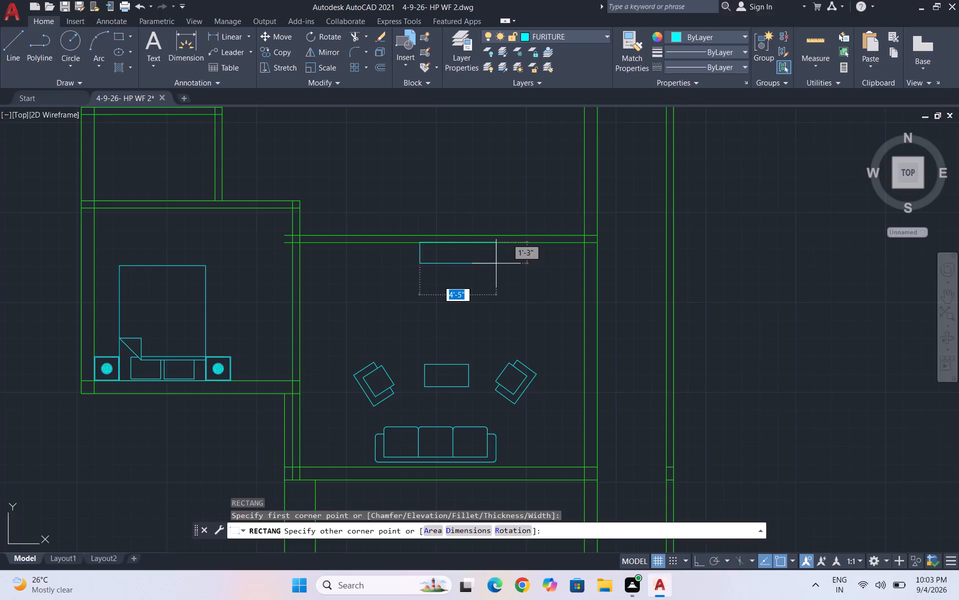
pyautogui.click(498, 263)
# Draw a thin rectangle inside the cabinet, along the middle of its wall-side edge.
pyautogui.scroll(2, 457, 250)
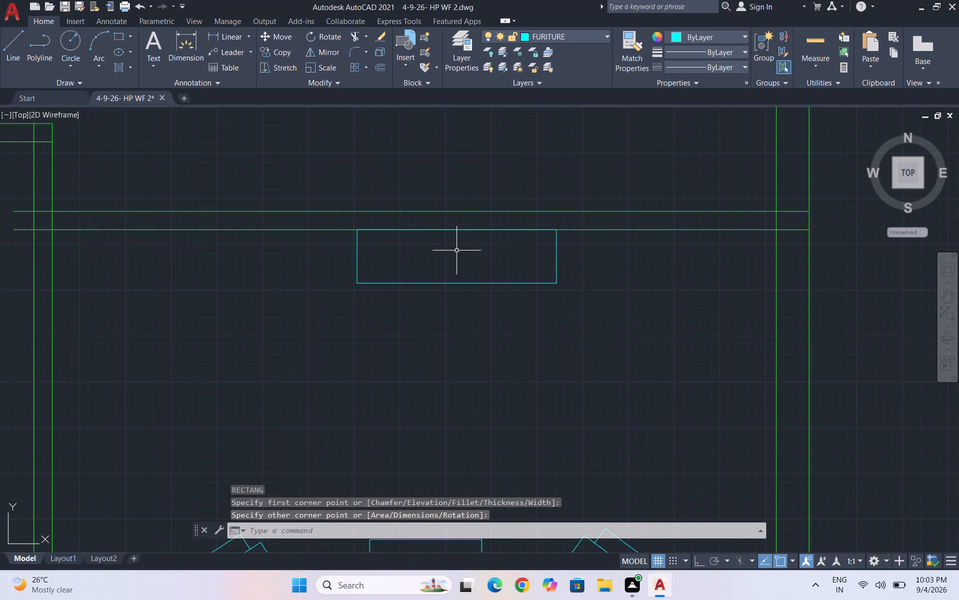
pyautogui.scroll(1, 457, 250)
pyautogui.write('re')
pyautogui.press('c')
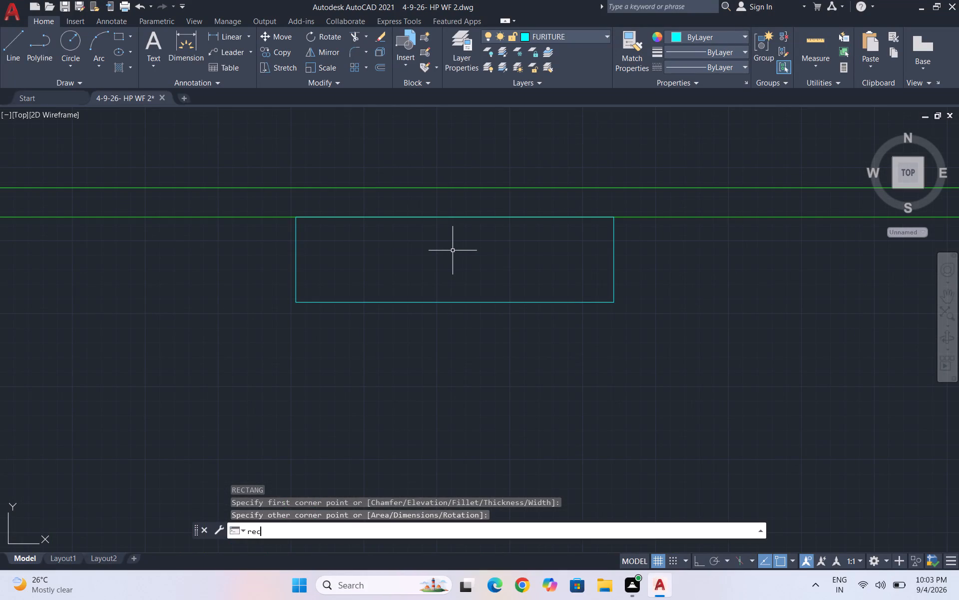
pyautogui.press('Return')
pyautogui.click(378, 216)
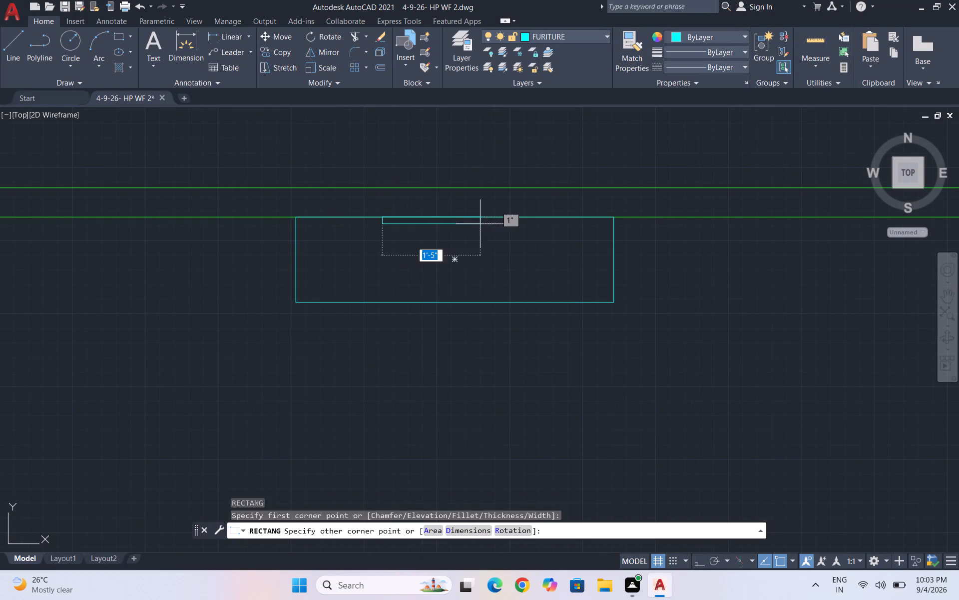
pyautogui.click(522, 228)
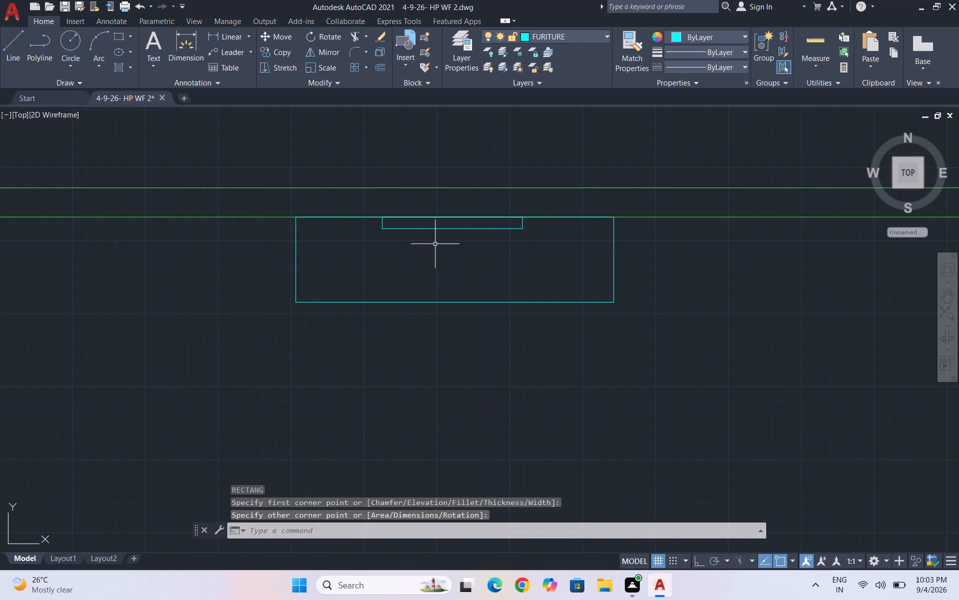
# Draw two short slanted lines down from the thin rectangle's lower edge, splaying outward near its left and right ends.
pyautogui.scroll(1, 417, 247)
pyautogui.press('l')
pyautogui.press('Return')
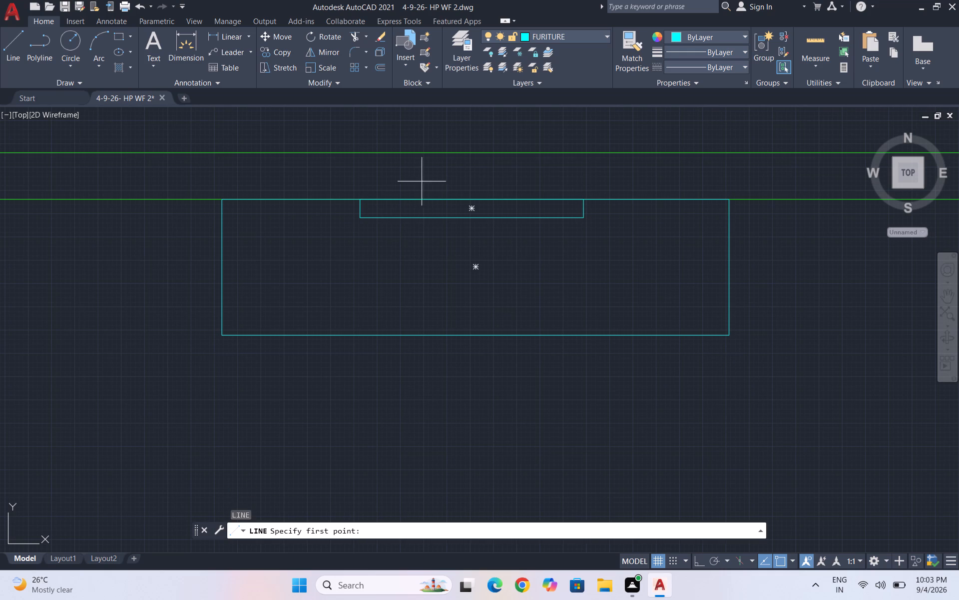
pyautogui.click(386, 220)
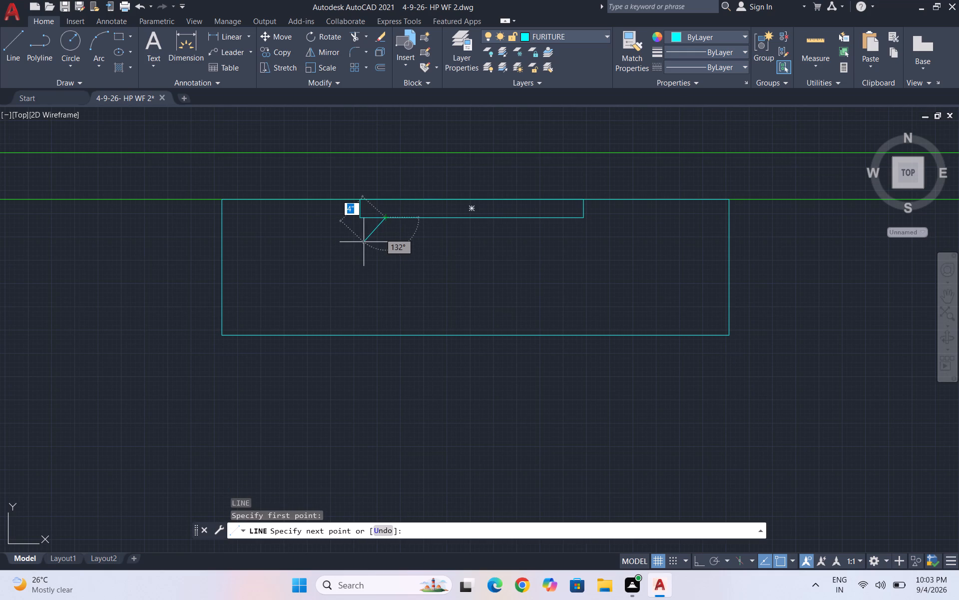
pyautogui.click(364, 238)
pyautogui.press('Escape')
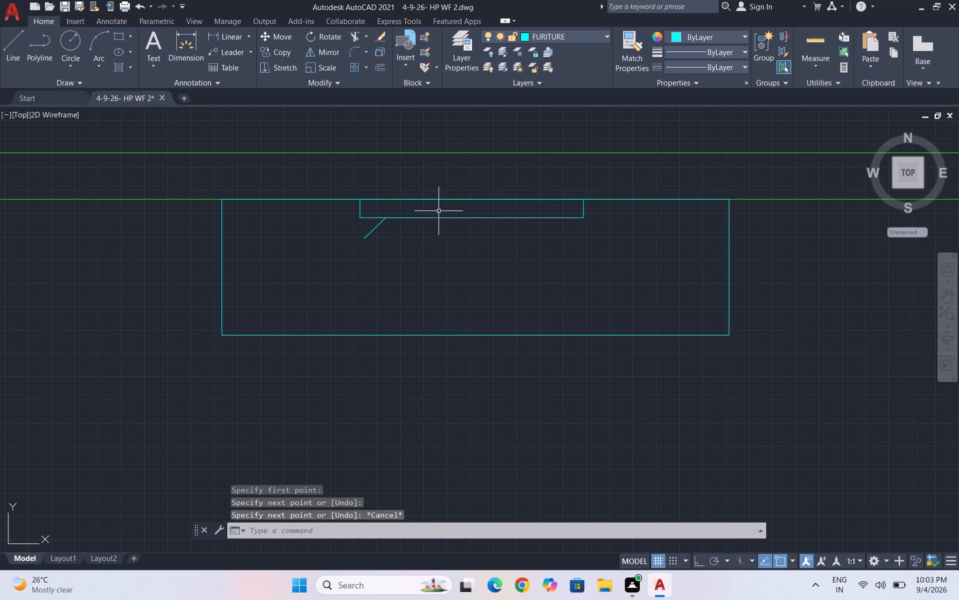
pyautogui.press('space')
pyautogui.click(562, 219)
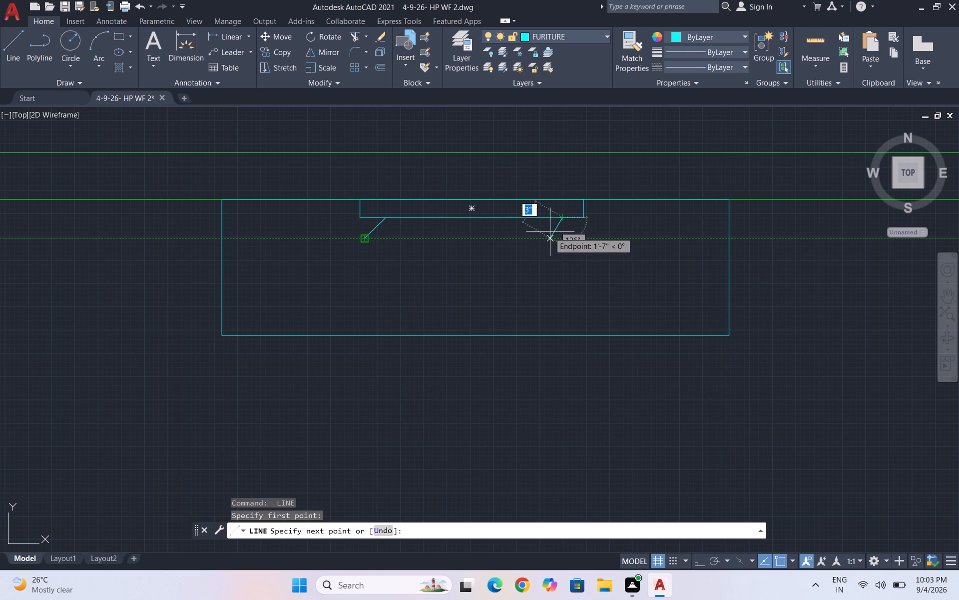
pyautogui.click(577, 235)
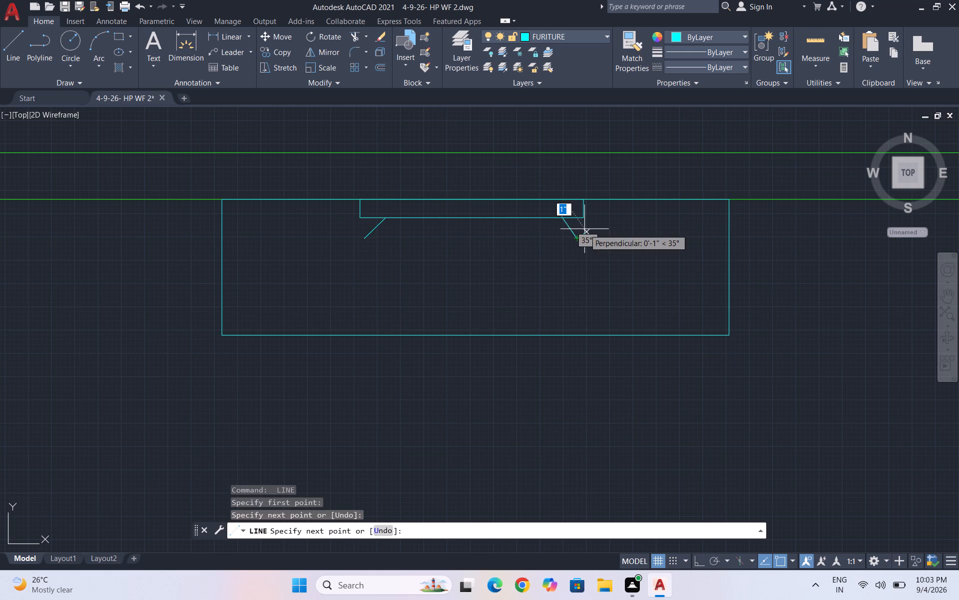
pyautogui.press('Escape')
# Draw a long thin rectangle across the lower ends of the two slanted lines, extending slightly past both of them.
pyautogui.write('rw')
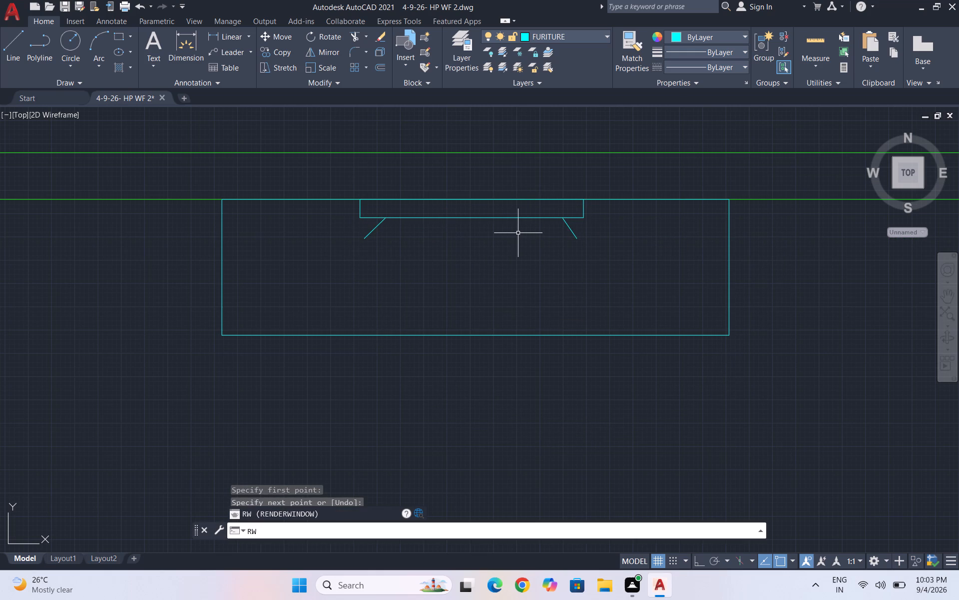
pyautogui.press('BackSpace')
pyautogui.write('ec')
pyautogui.press('Return')
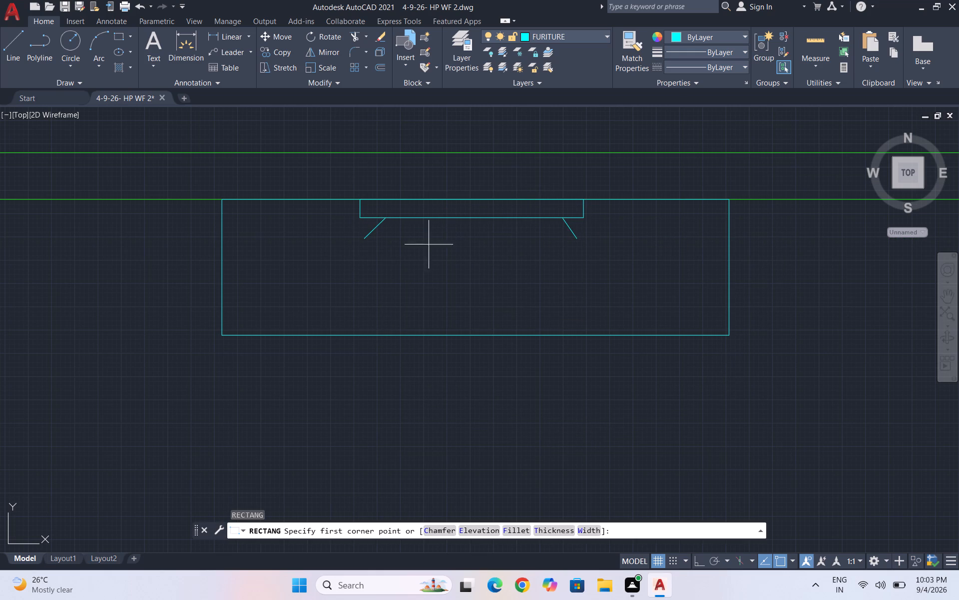
pyautogui.click(362, 239)
pyautogui.scroll(3, 354, 237)
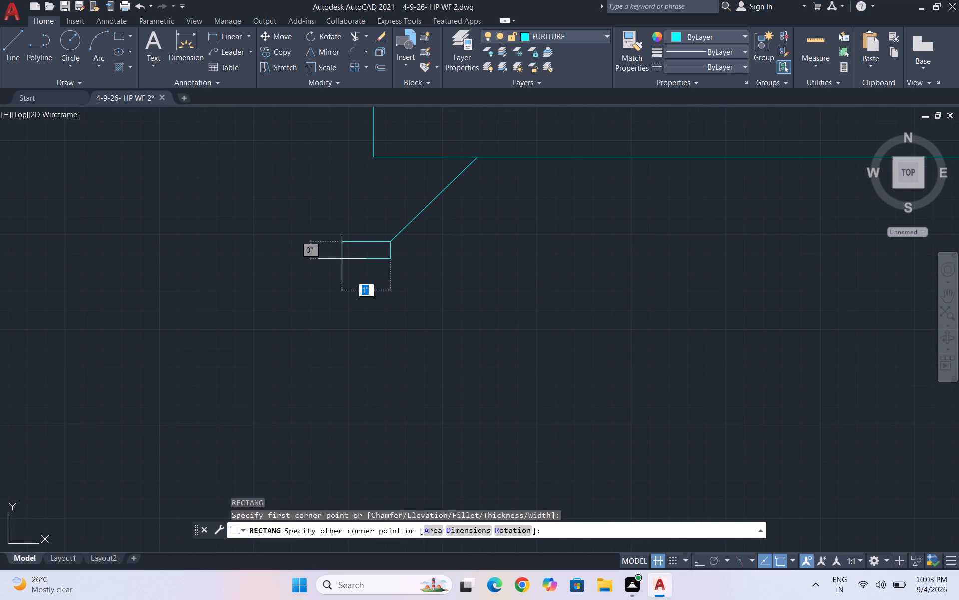
pyautogui.press('Escape')
pyautogui.press('space')
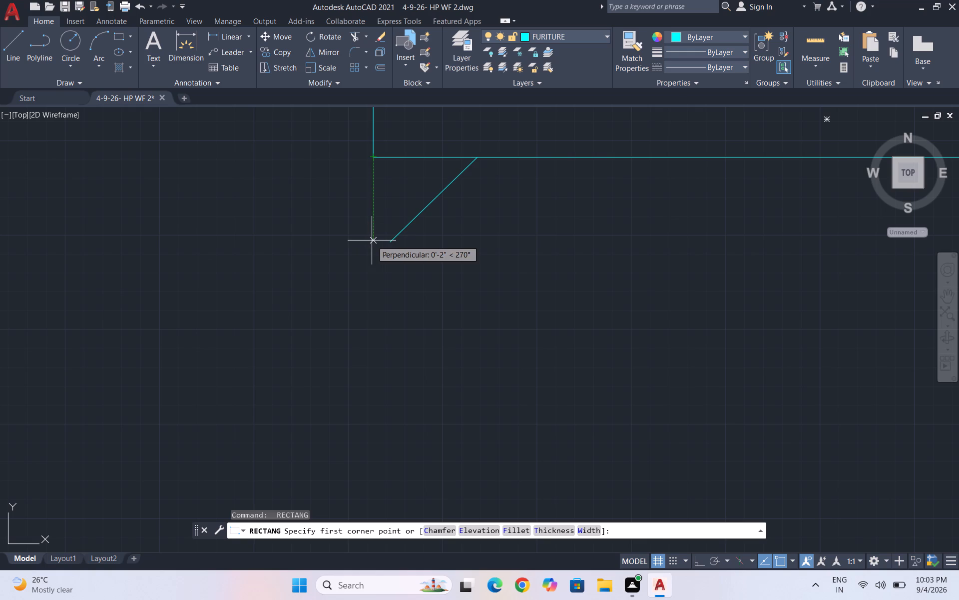
pyautogui.click(336, 241)
pyautogui.scroll(-2, 249, 267)
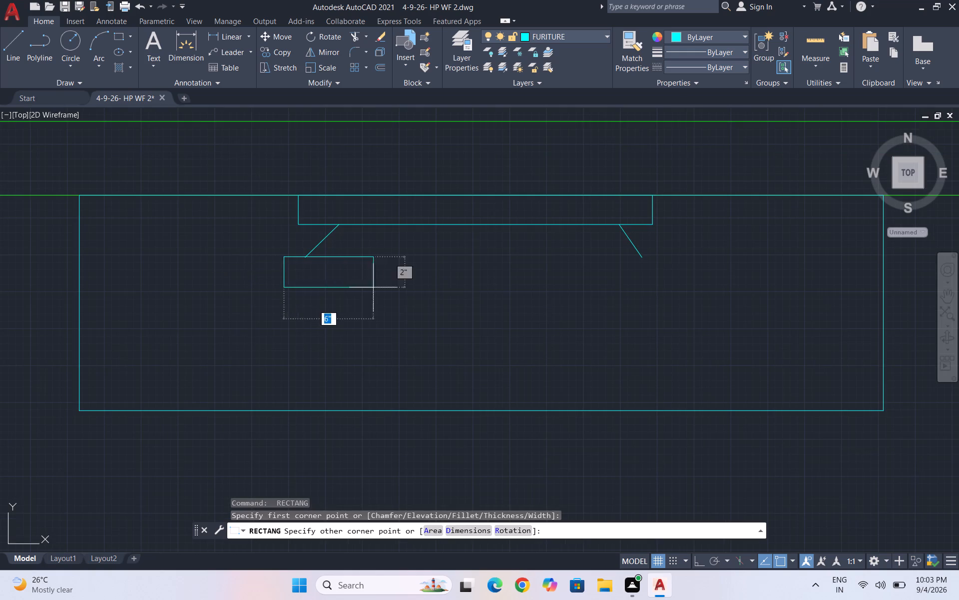
pyautogui.scroll(1, 625, 266)
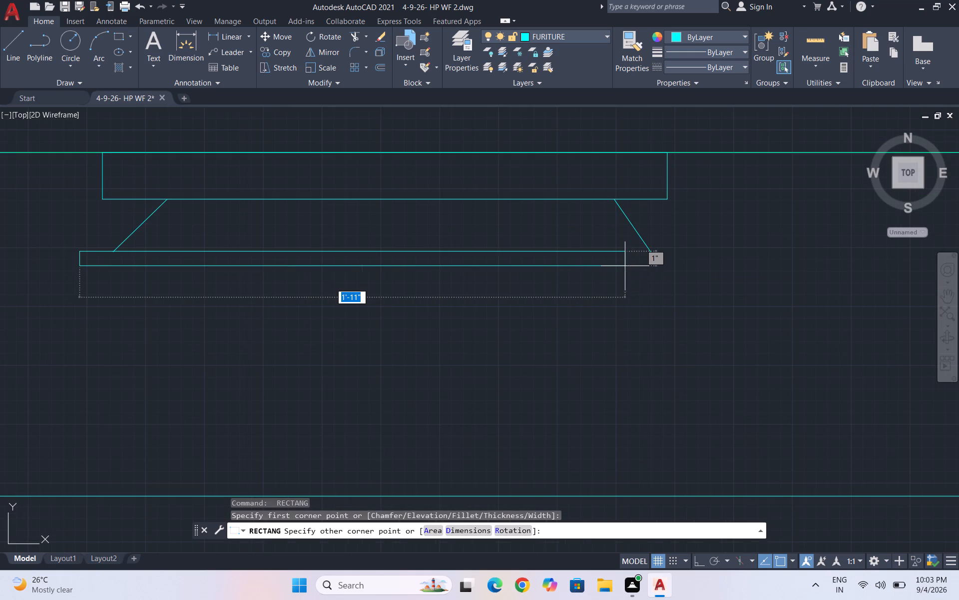
pyautogui.scroll(-1, 688, 243)
pyautogui.click(685, 260)
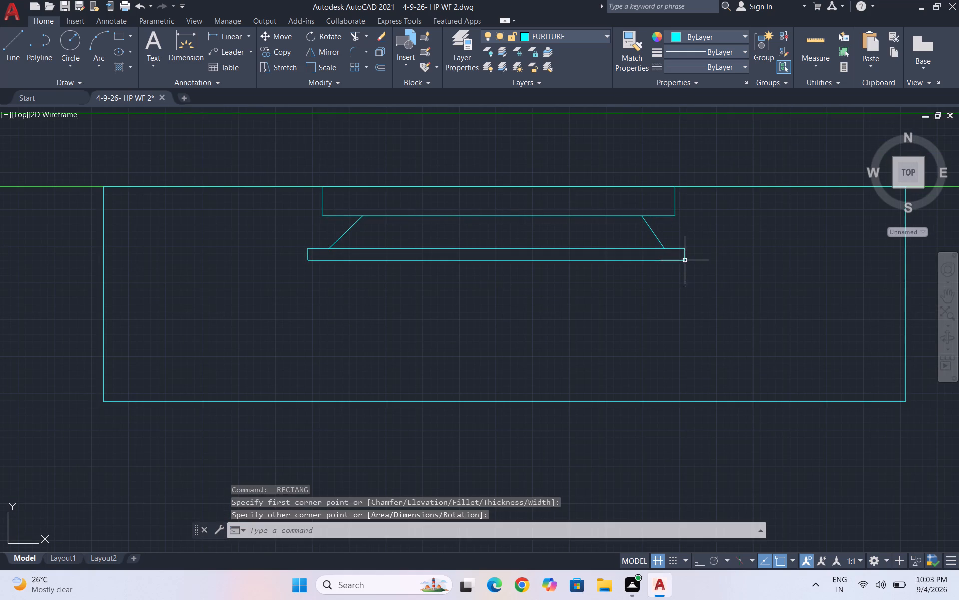
# Move the new thin rectangle down slightly so its upper edge meets the lower end of the left slanted line.
pyautogui.scroll(3, 324, 226)
pyautogui.scroll(1, 382, 327)
pyautogui.moveTo(385, 324); pyautogui.dragTo(380, 318)
pyautogui.click(362, 301)
pyautogui.press('m')
pyautogui.press('Return')
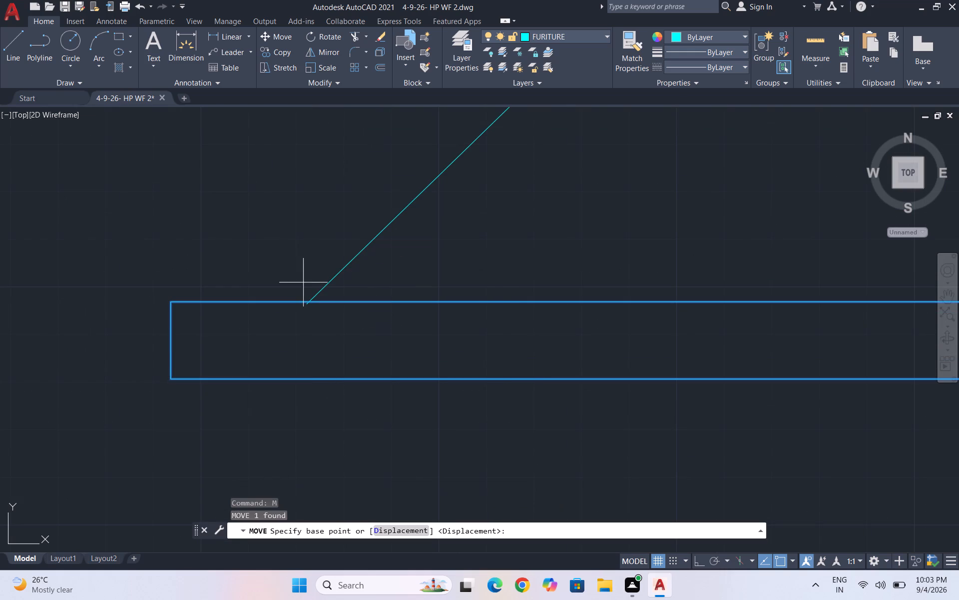
pyautogui.scroll(4, 286, 284)
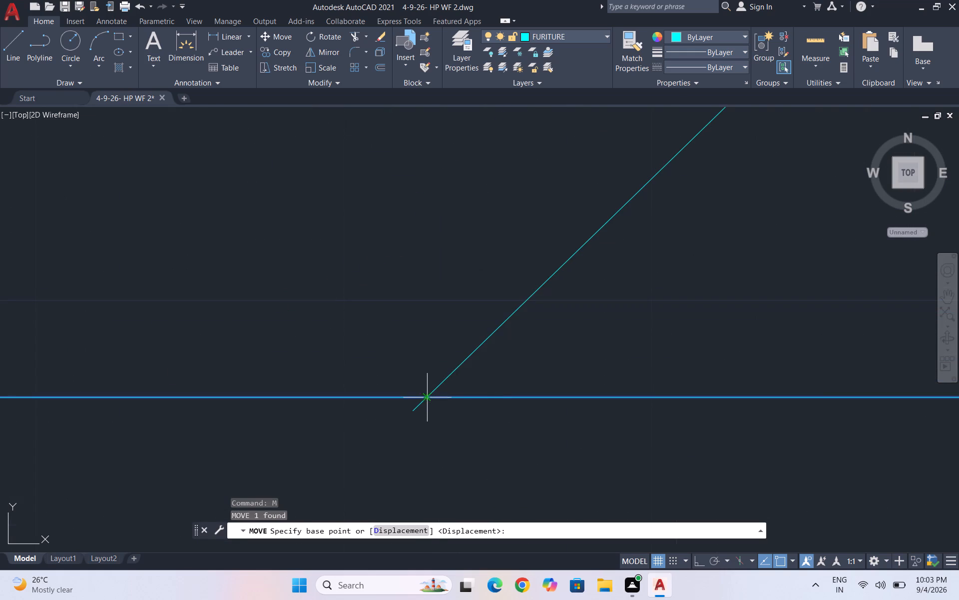
pyautogui.click(428, 397)
pyautogui.click(417, 411)
pyautogui.scroll(-9, 411, 400)
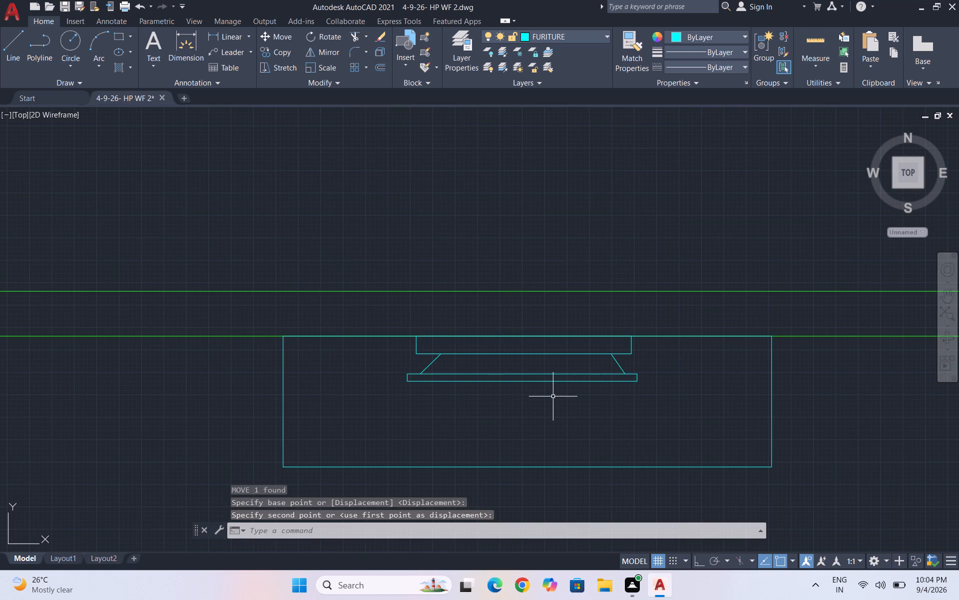
pyautogui.moveTo(658, 387); pyautogui.dragTo(653, 387)
pyautogui.press('Escape')
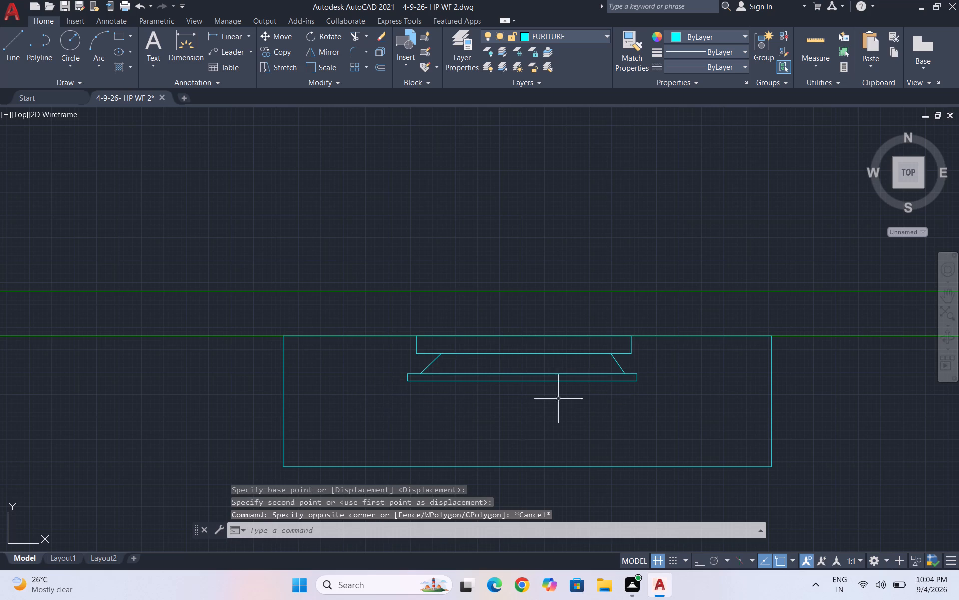
# Scale up both thin rectangles and the two slanted lines by about a third from the wall-side rectangle's upper-left corner.
pyautogui.scroll(-2, 516, 406)
pyautogui.scroll(2, 529, 397)
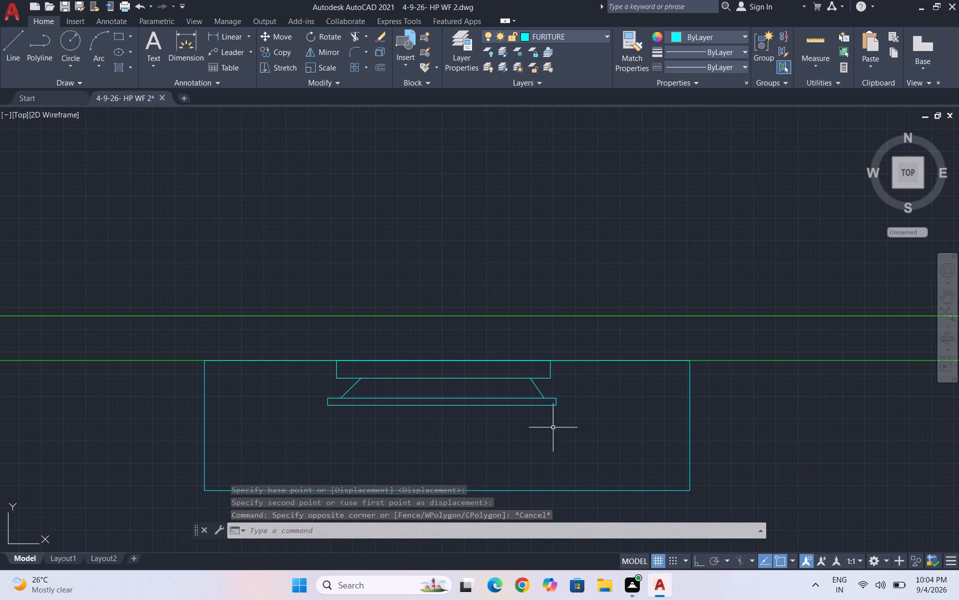
pyautogui.click(550, 432)
pyautogui.click(316, 371)
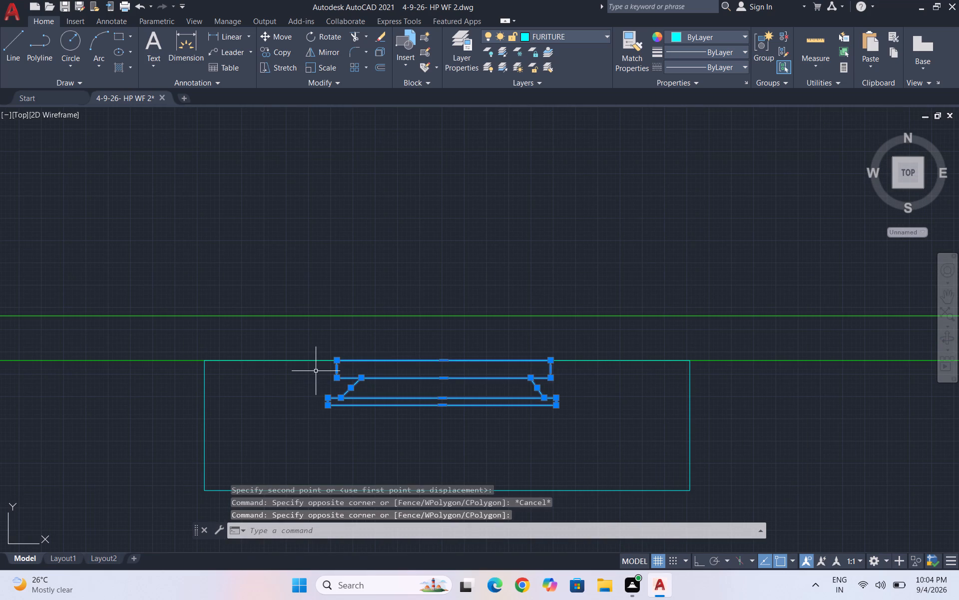
pyautogui.write('sc')
pyautogui.press('Return')
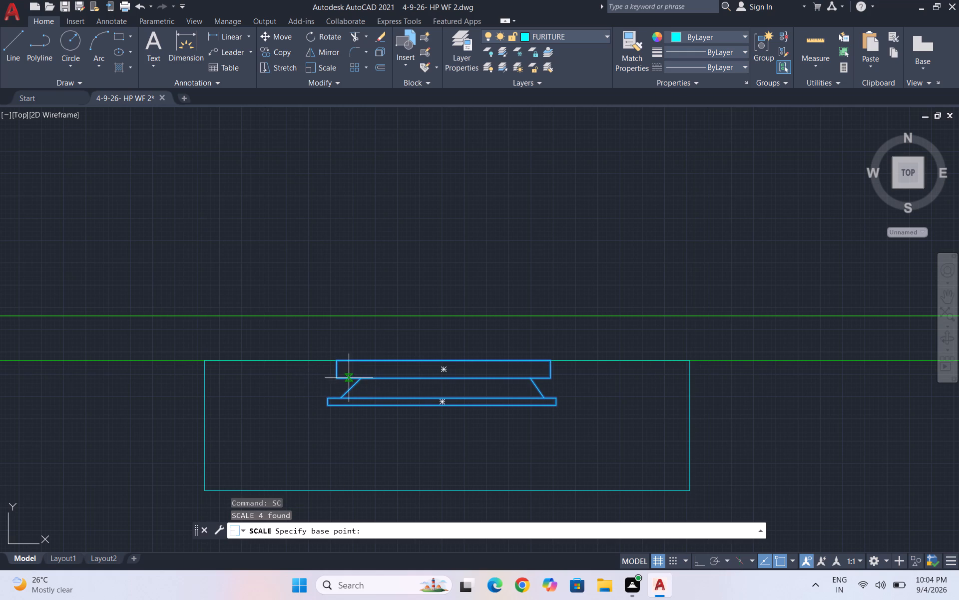
pyautogui.click(334, 362)
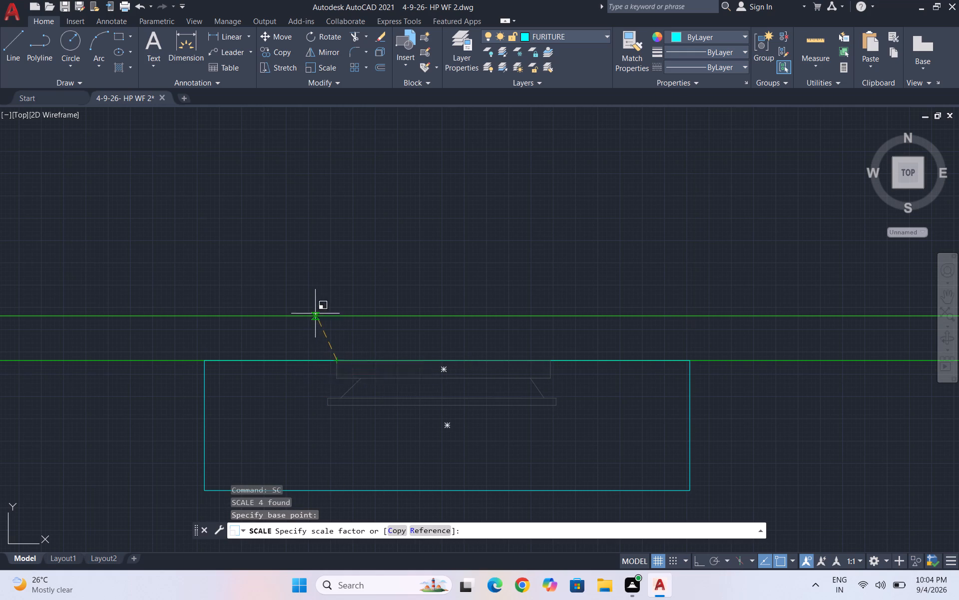
pyautogui.click(309, 206)
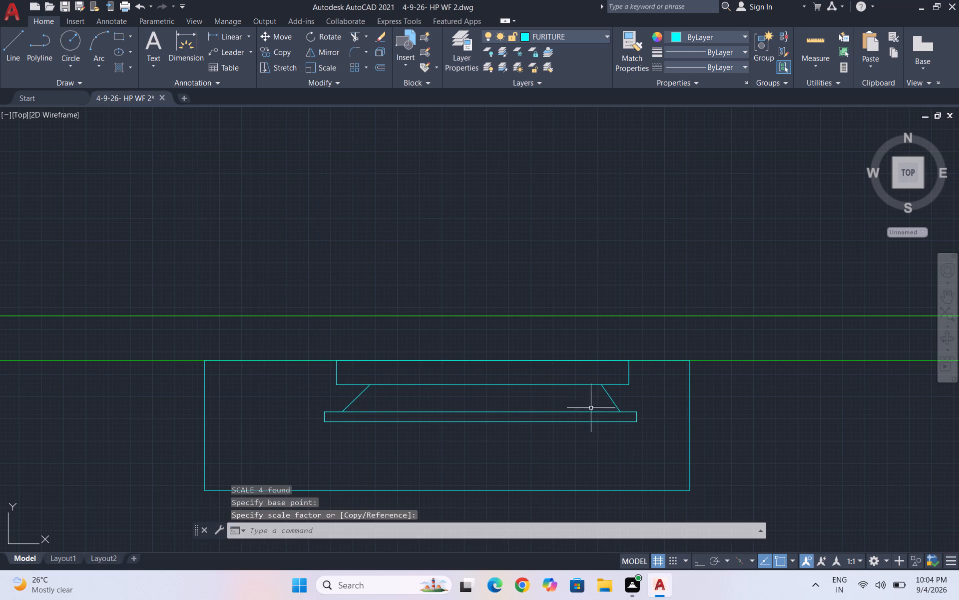
# Move the enlarged rectangles and slanted lines left along the wall, closer to the middle of the cabinet.
pyautogui.moveTo(647, 450); pyautogui.dragTo(641, 443)
pyautogui.click(321, 377)
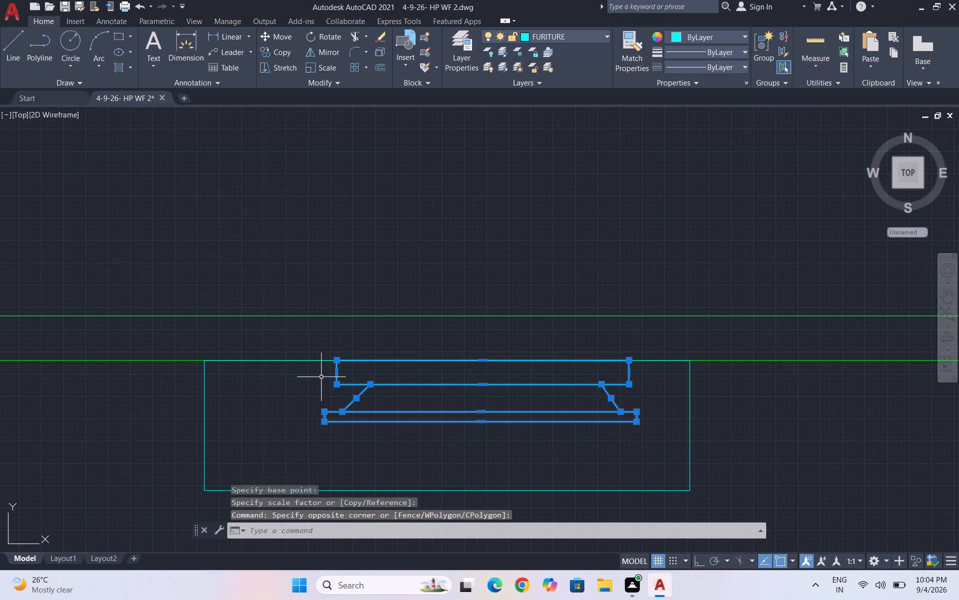
pyautogui.press('m')
pyautogui.press('Return')
pyautogui.click(337, 363)
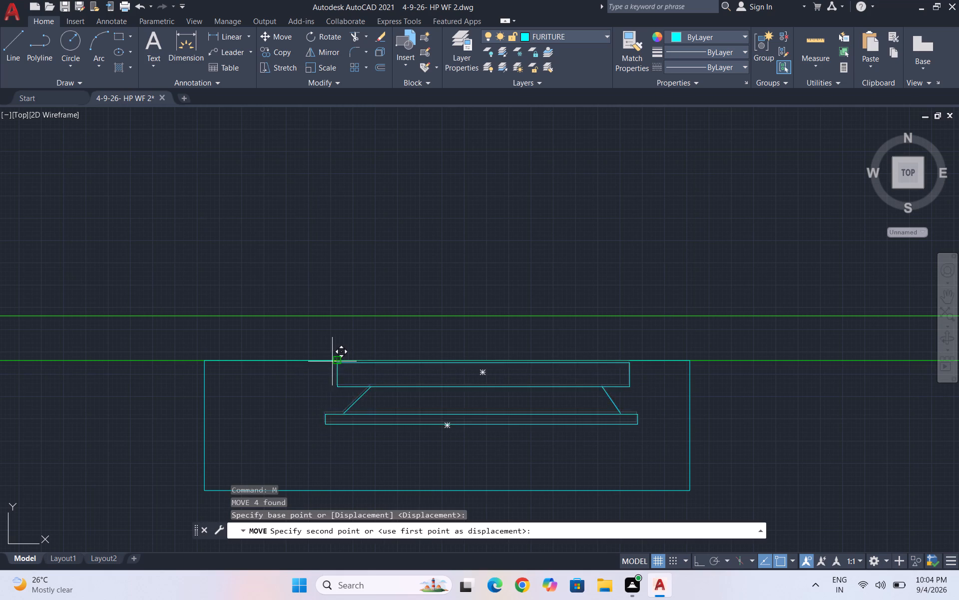
pyautogui.click(315, 361)
pyautogui.scroll(-3, 368, 364)
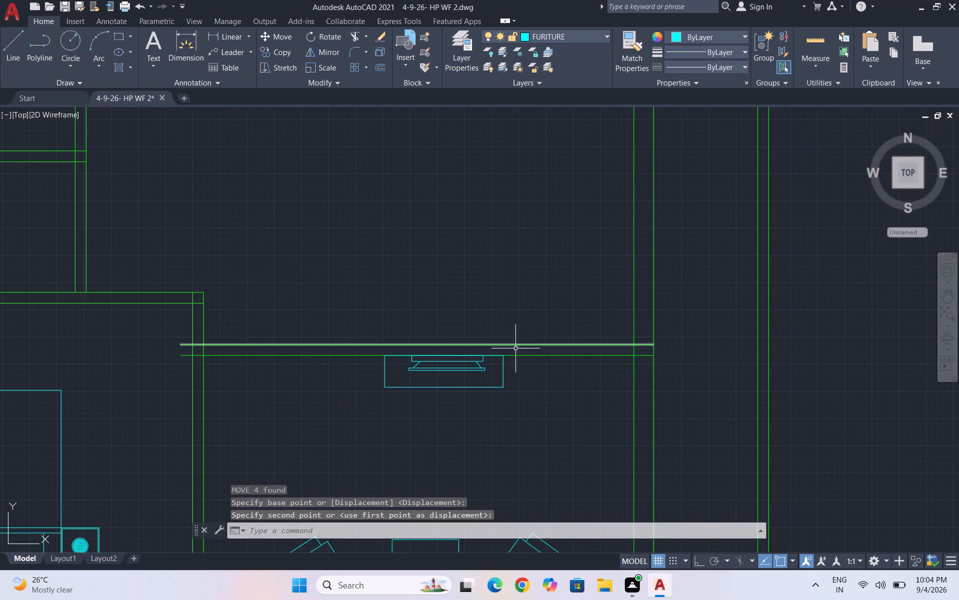
pyautogui.scroll(1, 457, 370)
pyautogui.scroll(1, 383, 422)
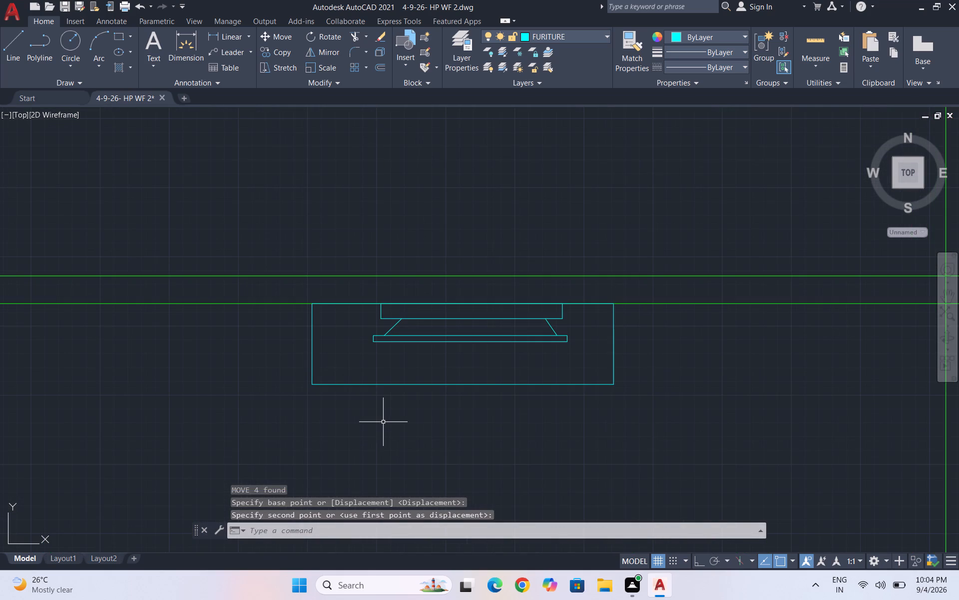
# Draw a shallow arc bulging outward from the middle of the cabinet's room-side edge, crossing it about 1'-7" apart.
pyautogui.press('a')
pyautogui.press('Return')
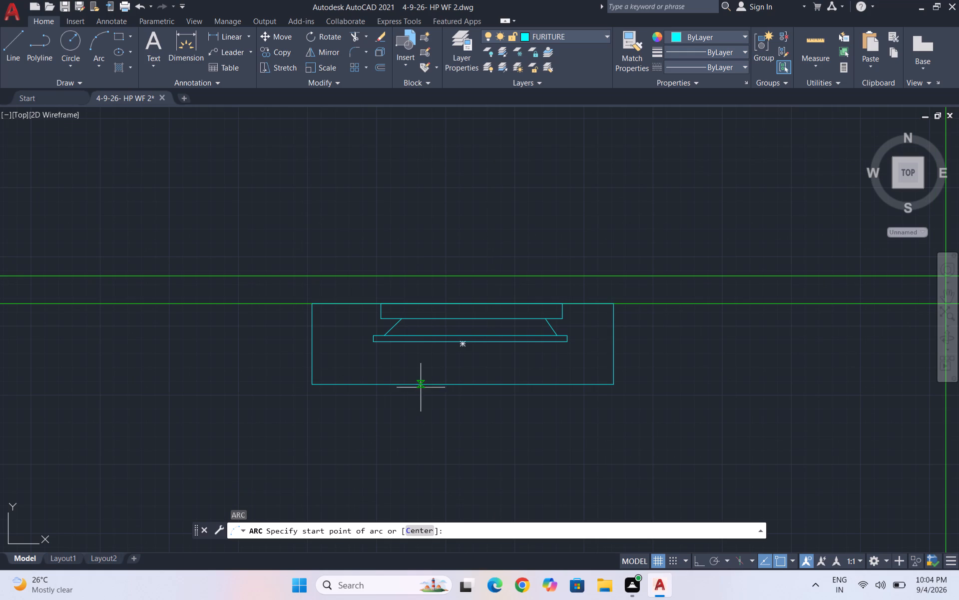
pyautogui.click(400, 382)
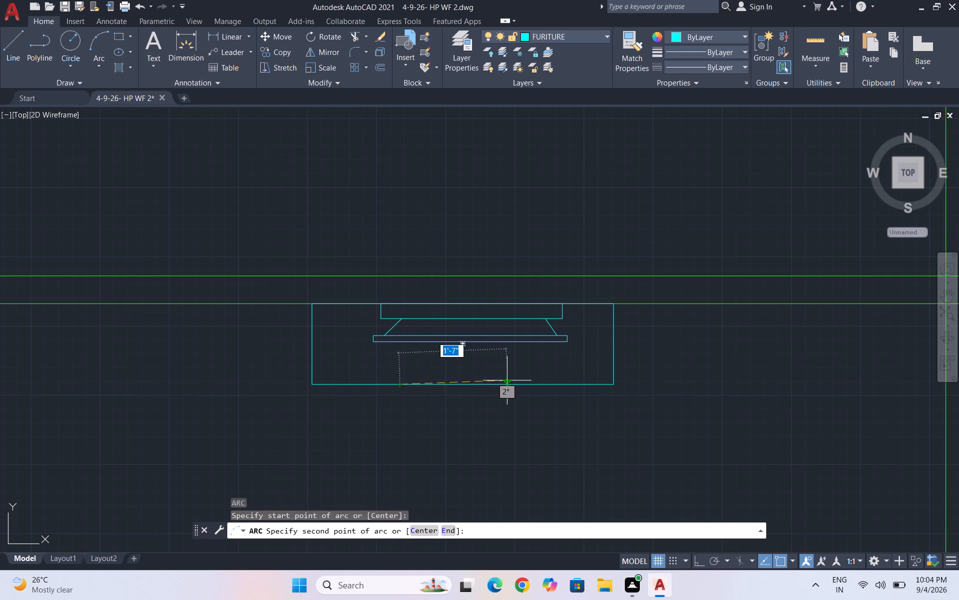
pyautogui.click(509, 384)
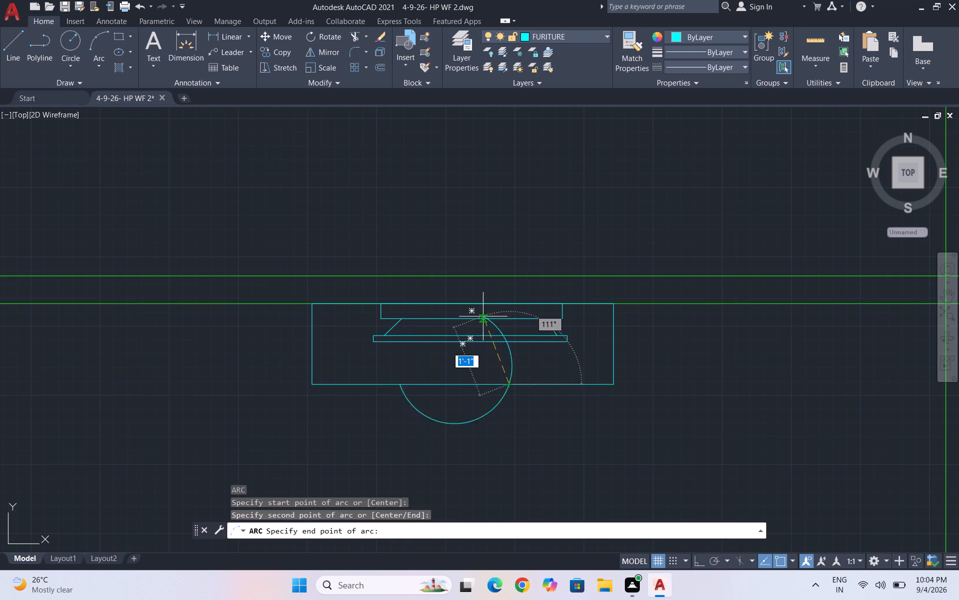
pyautogui.click(529, 368)
# Trim the cabinet edge between the arc's crossings and the arc's leftover end inside the cabinet.
pyautogui.write('tr')
pyautogui.press('Return')
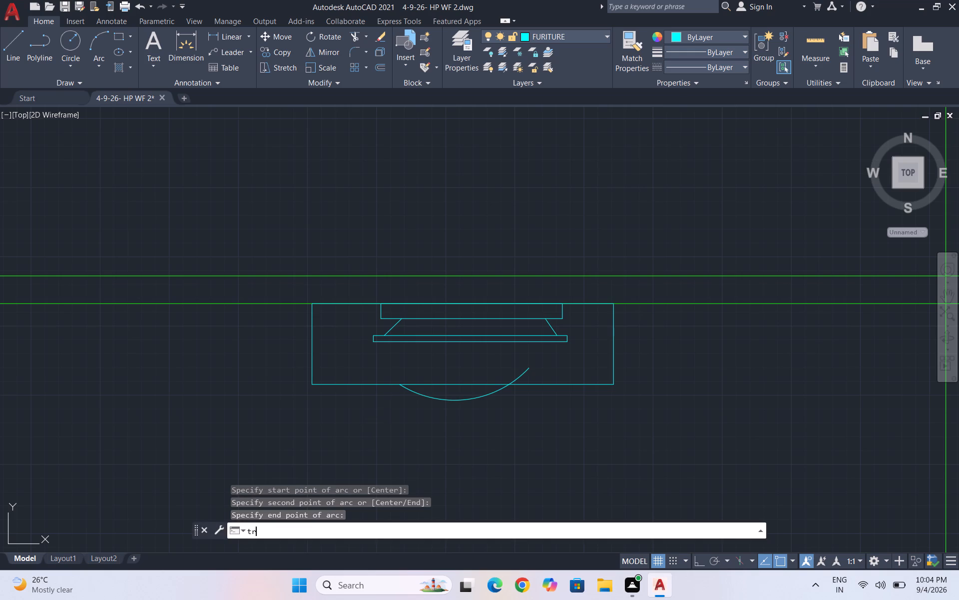
pyautogui.press('Return')
pyautogui.click(459, 386)
pyautogui.click(473, 375)
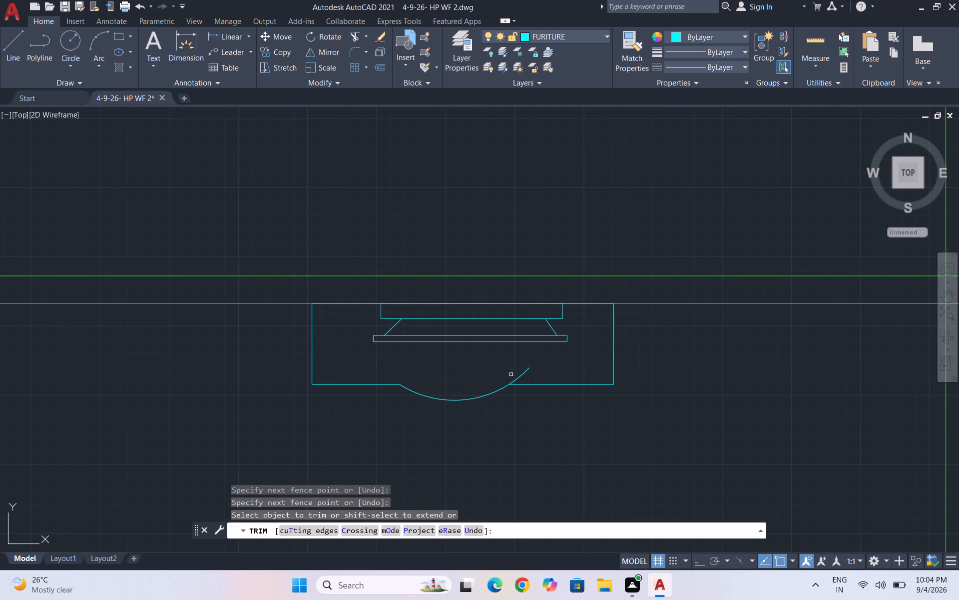
pyautogui.moveTo(513, 377); pyautogui.dragTo(539, 377)
pyautogui.press('Escape')
pyautogui.press('Escape')
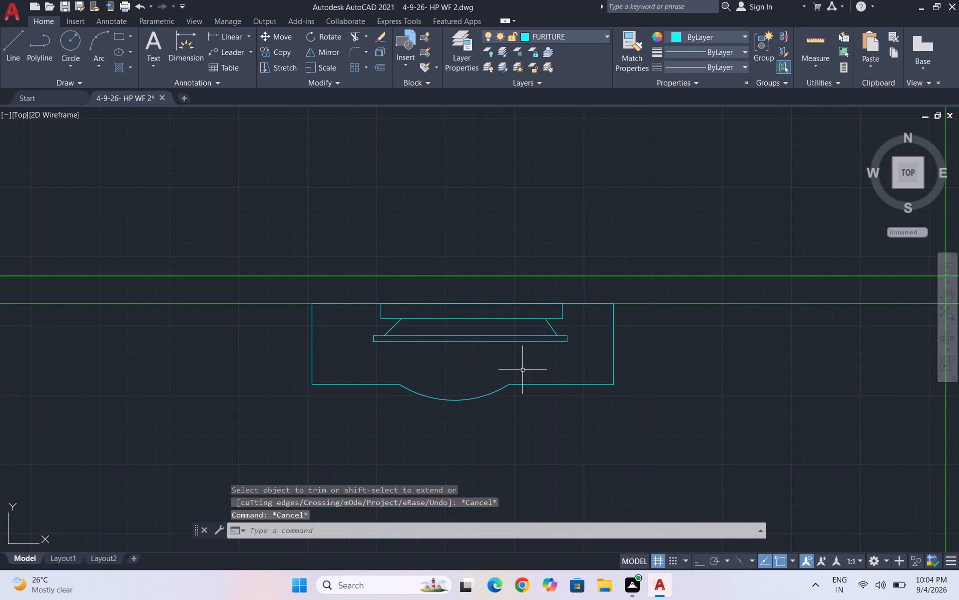
# Fillet the cabinet's two room-side corners with a 2" radius.
pyautogui.press('f')
pyautogui.press('Return')
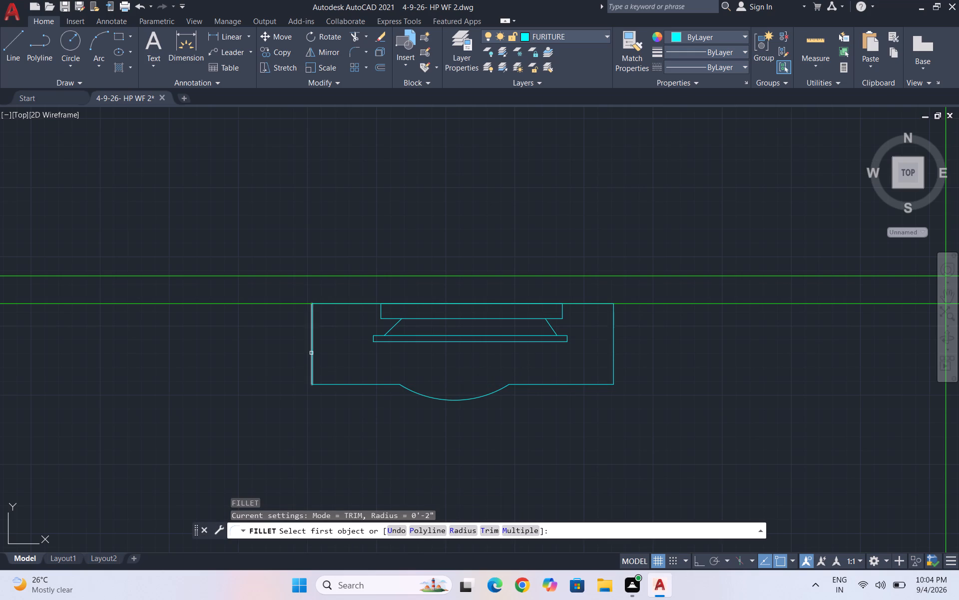
pyautogui.click(311, 353)
pyautogui.click(341, 383)
pyautogui.press('space')
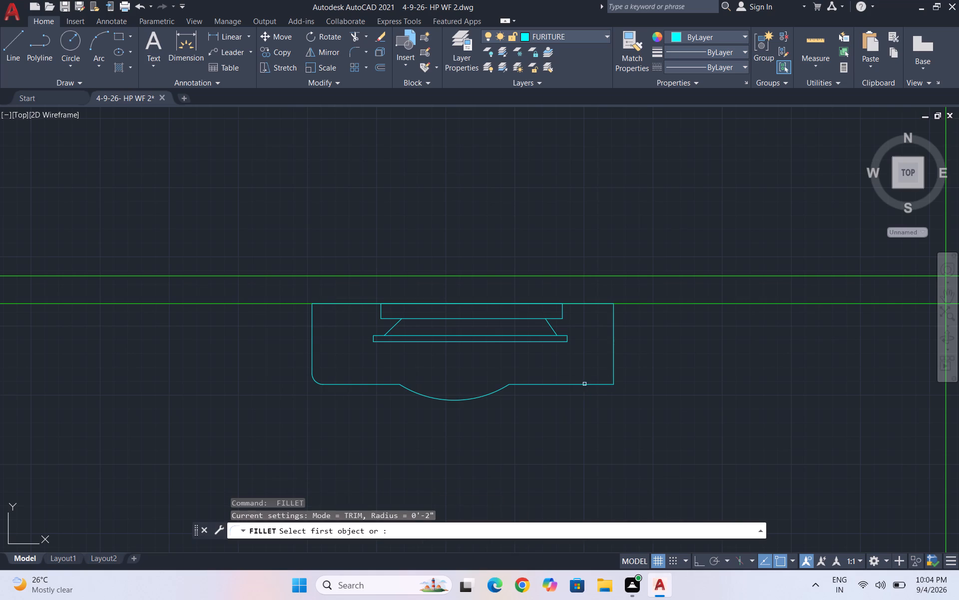
pyautogui.click(586, 382)
pyautogui.click(612, 360)
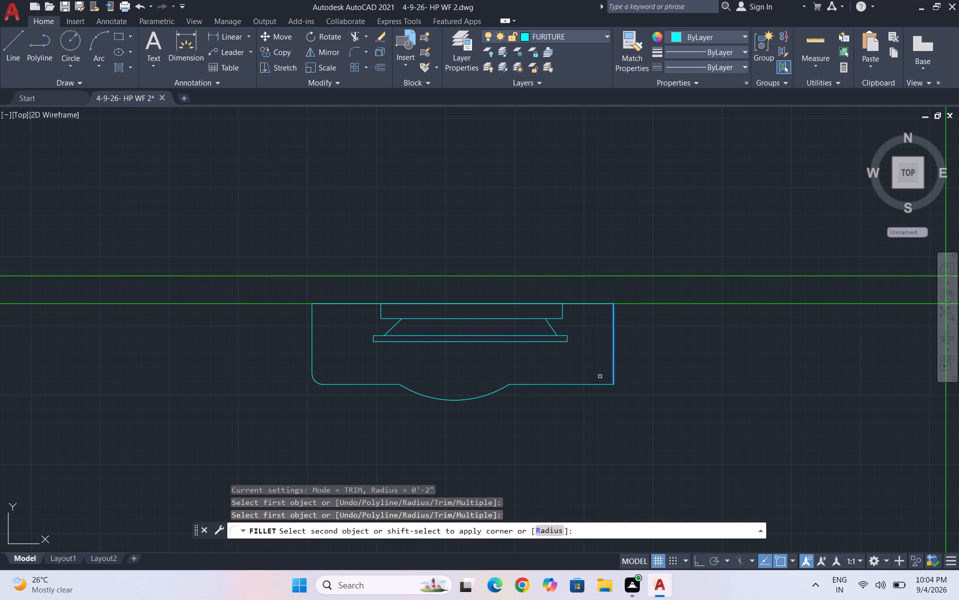
pyautogui.click(592, 385)
pyautogui.scroll(-2, 523, 408)
pyautogui.press('Escape')
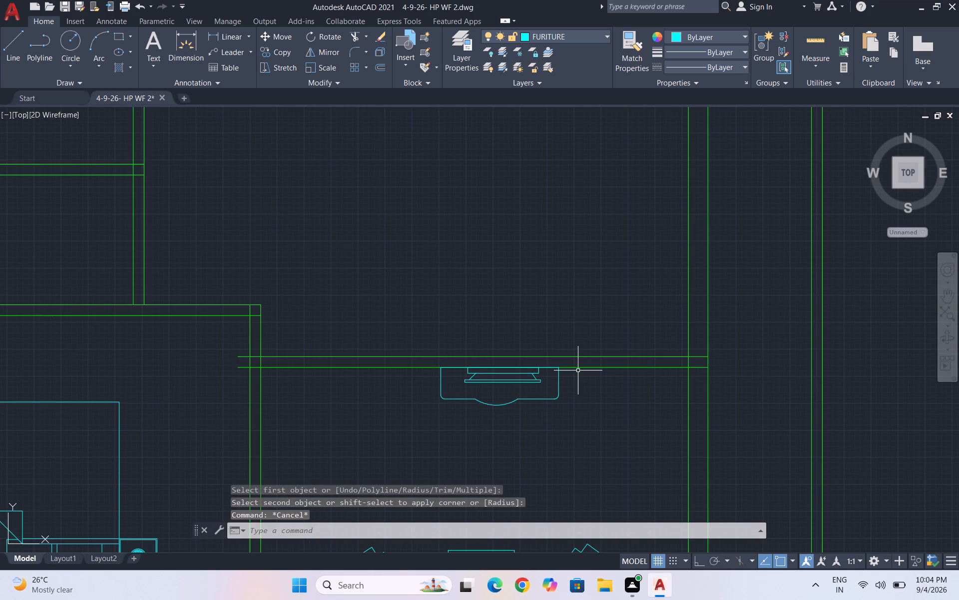
# Move both thin rectangles and the slanted lines slightly further left along the wall to centre them in the cabinet.
pyautogui.scroll(2, 527, 386)
pyautogui.click(566, 399)
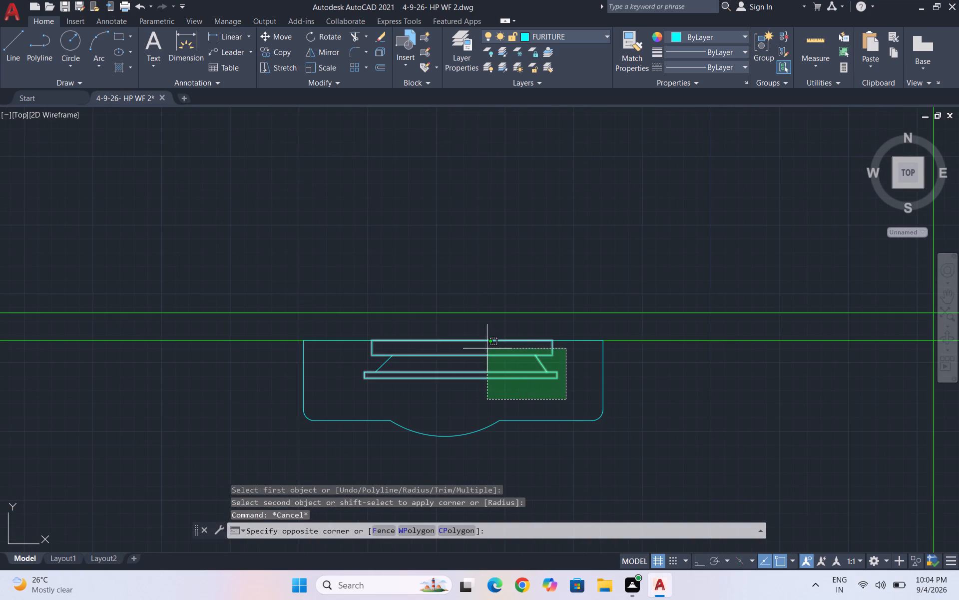
pyautogui.click(367, 350)
pyautogui.press('m')
pyautogui.press('Return')
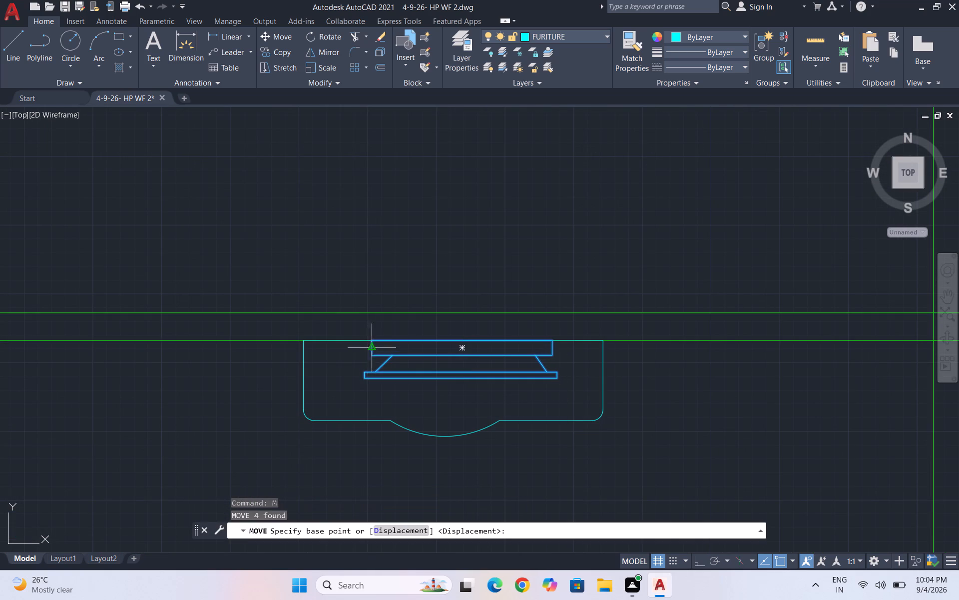
pyautogui.click(373, 339)
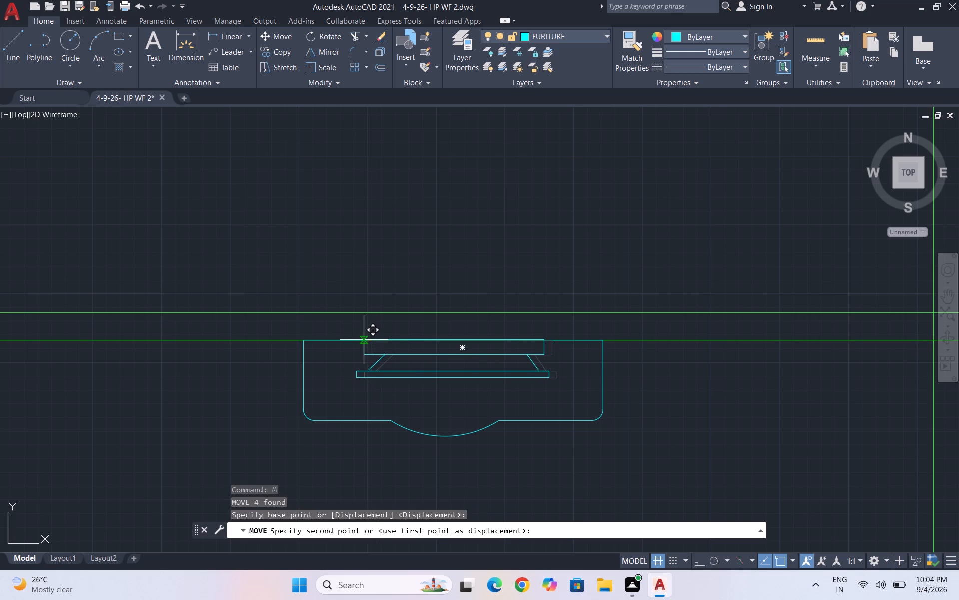
pyautogui.click(359, 341)
pyautogui.scroll(-3, 403, 335)
pyautogui.press('Escape')
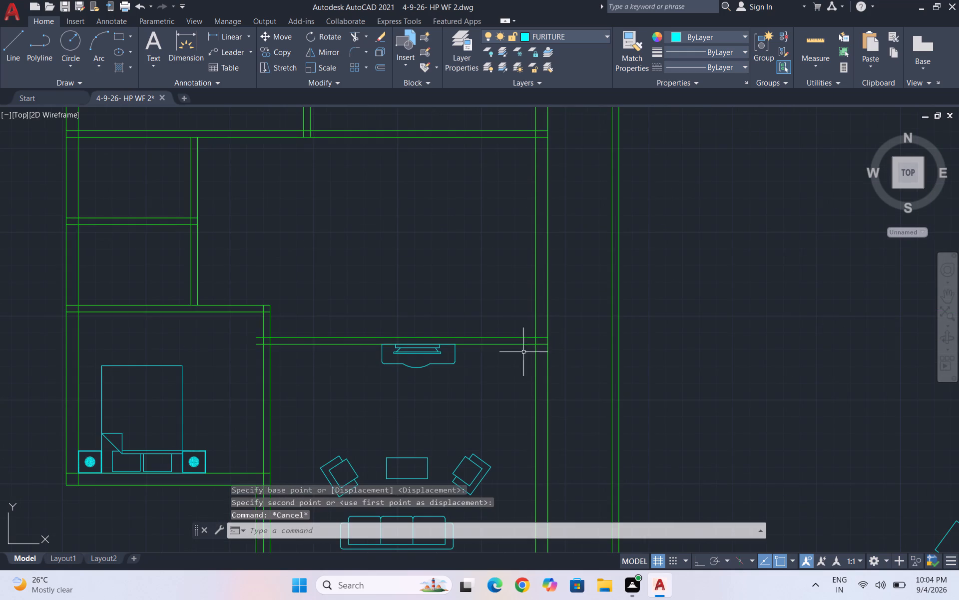
pyautogui.scroll(-1, 504, 342)
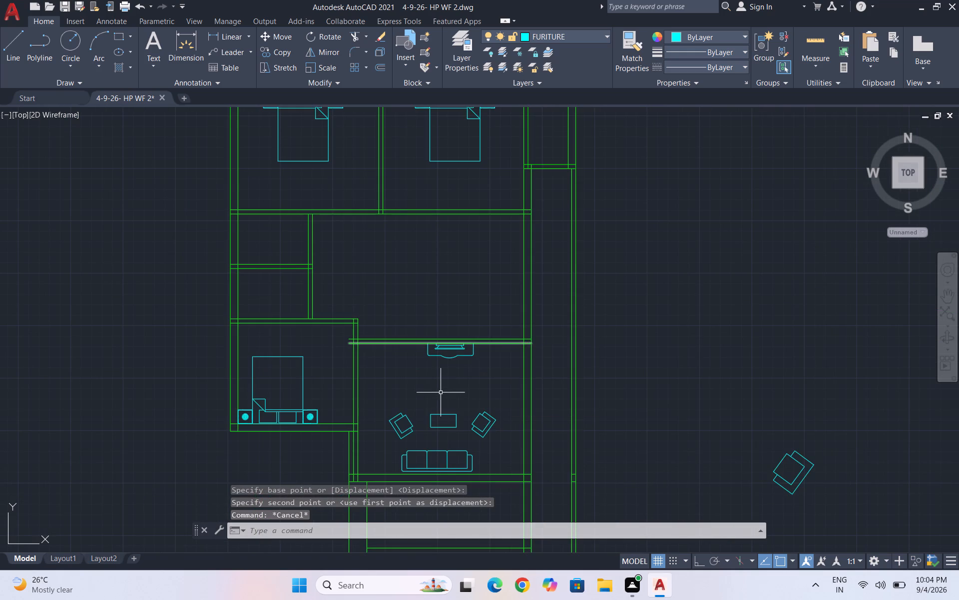
# Draw a side table rectangle about 1'-7" by 1'-5" beside the sofa's left arm, just off the wall.
pyautogui.scroll(-1, 492, 359)
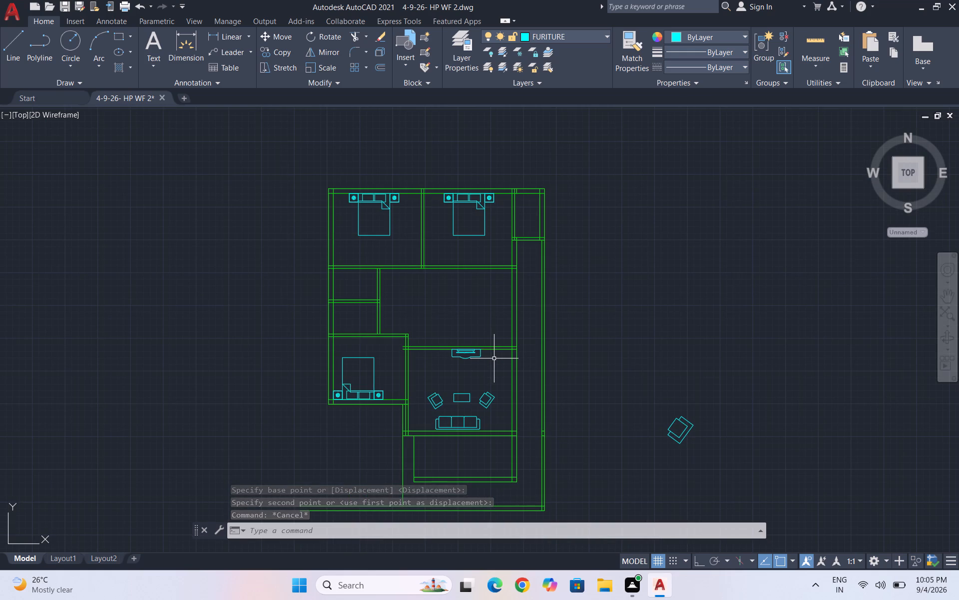
pyautogui.scroll(3, 412, 441)
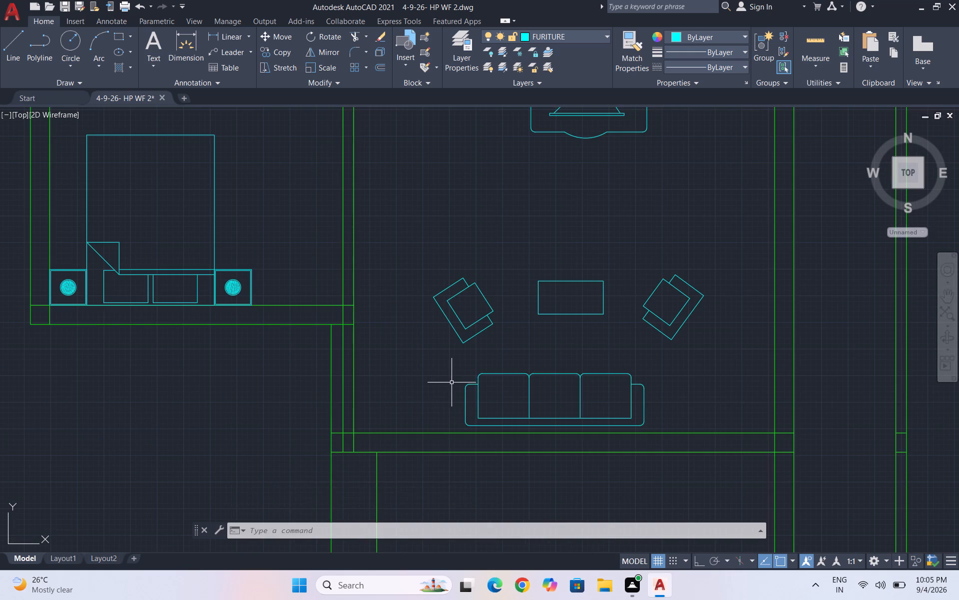
pyautogui.scroll(-2, 485, 382)
pyautogui.scroll(-2, 391, 310)
pyautogui.scroll(2, 431, 334)
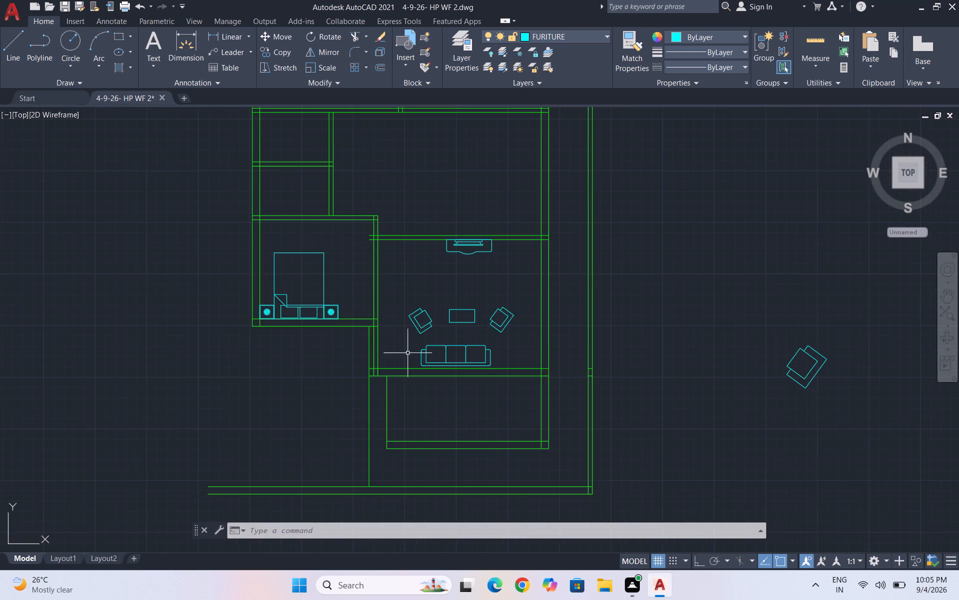
pyautogui.scroll(2, 408, 354)
pyautogui.write('rec')
pyautogui.press('Return')
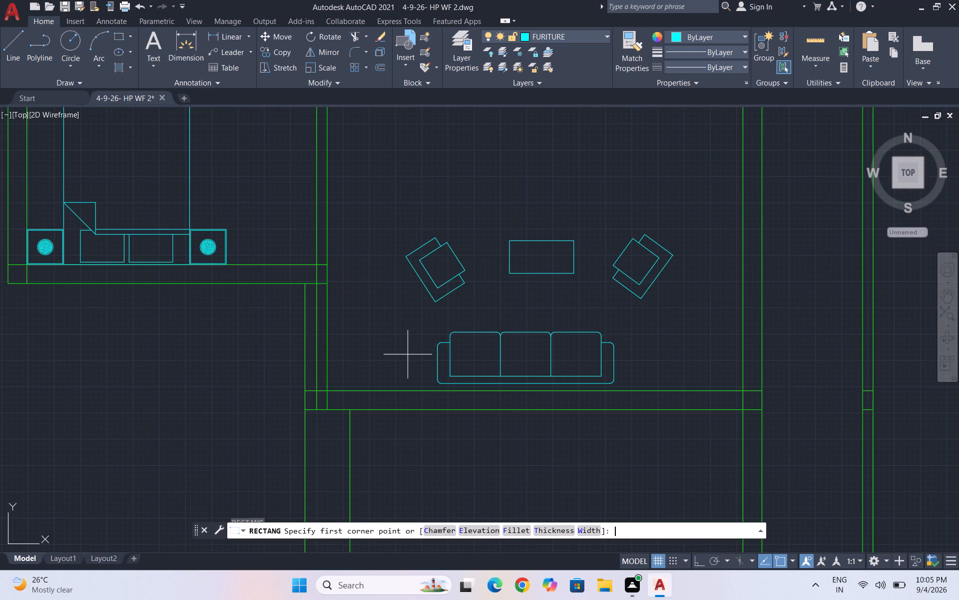
pyautogui.click(417, 380)
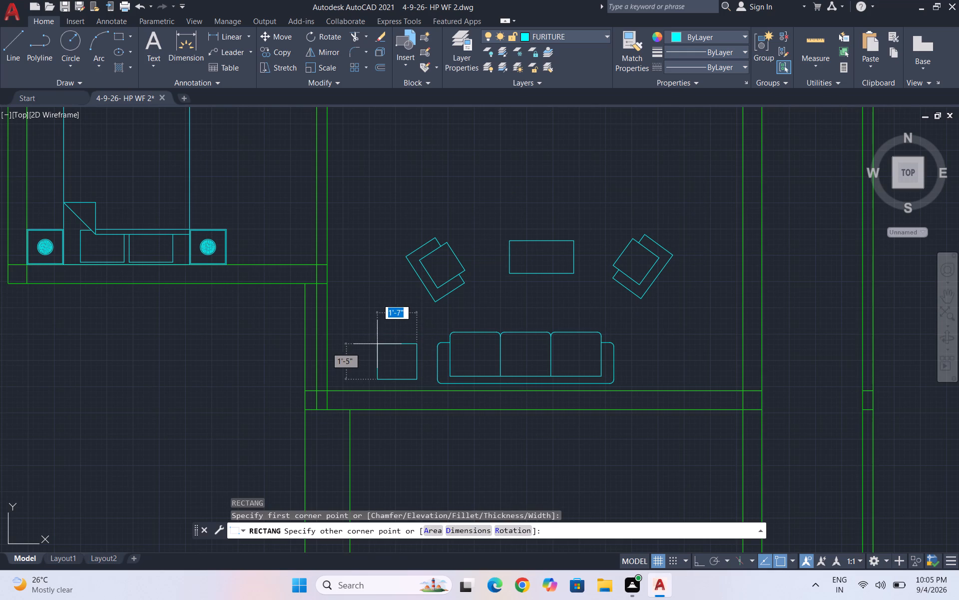
pyautogui.click(377, 344)
# Draw a lamp circle at the centre of the new side table, well inside its edges.
pyautogui.scroll(2, 397, 343)
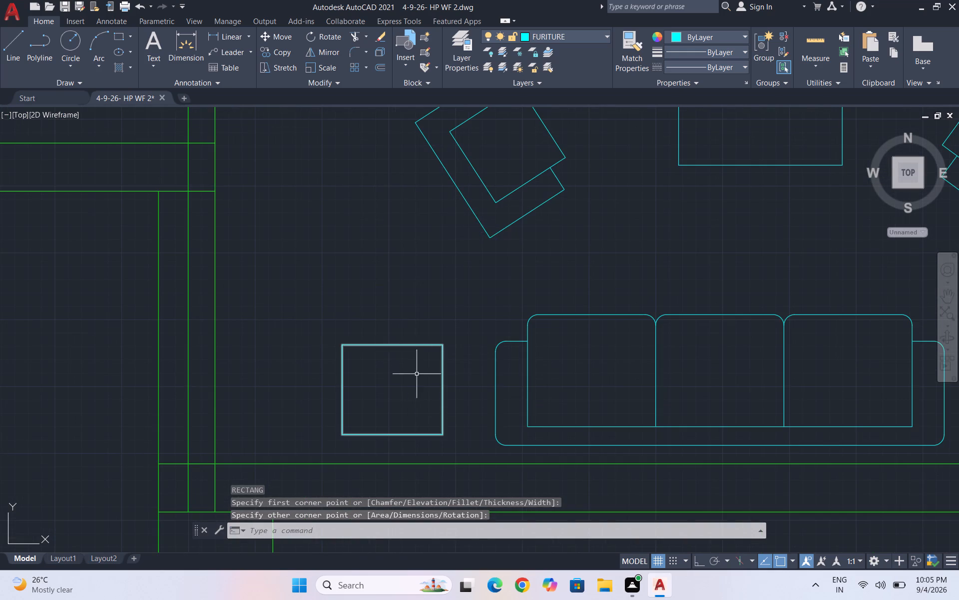
pyautogui.press('c')
pyautogui.press('Return')
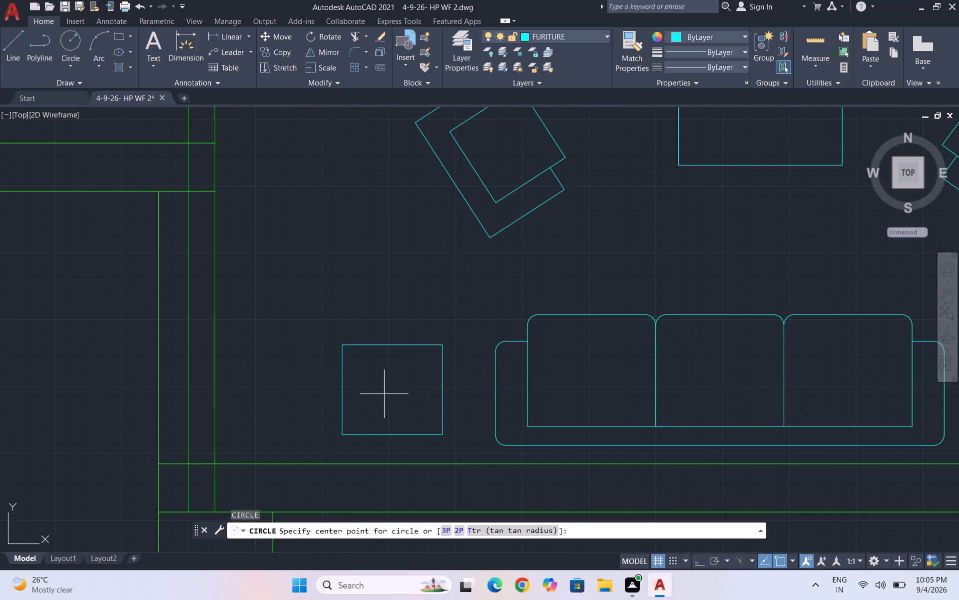
pyautogui.click(394, 391)
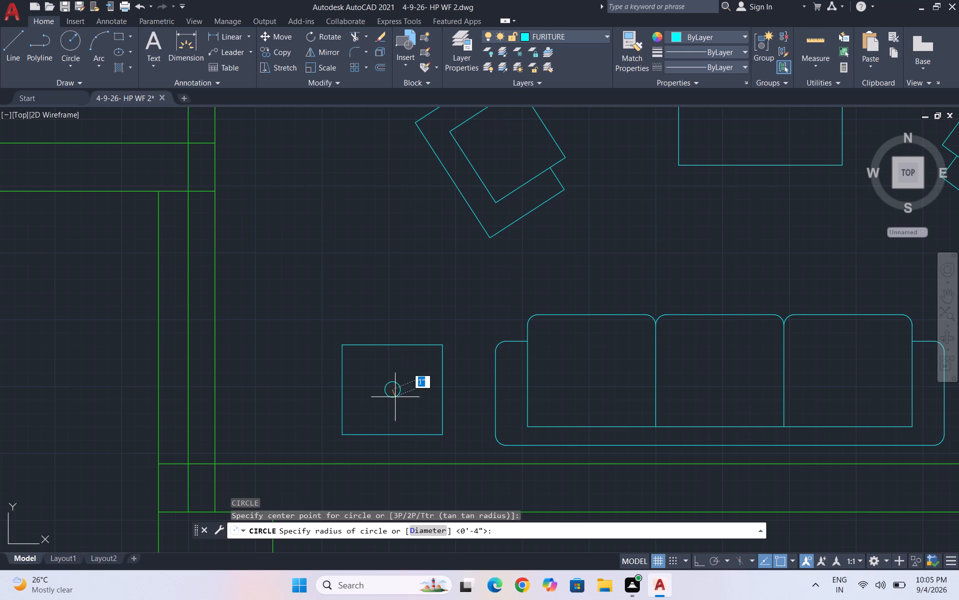
pyautogui.click(400, 411)
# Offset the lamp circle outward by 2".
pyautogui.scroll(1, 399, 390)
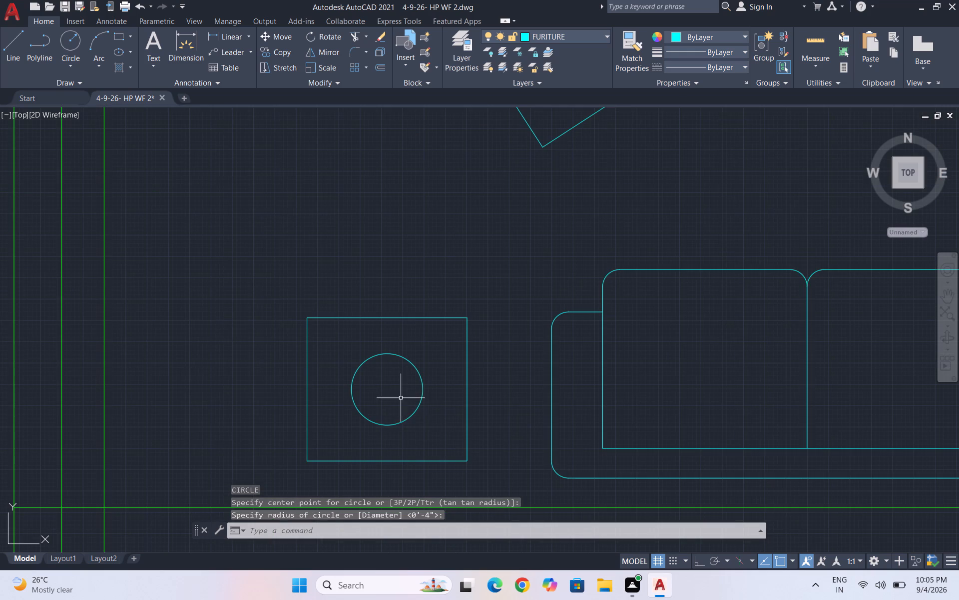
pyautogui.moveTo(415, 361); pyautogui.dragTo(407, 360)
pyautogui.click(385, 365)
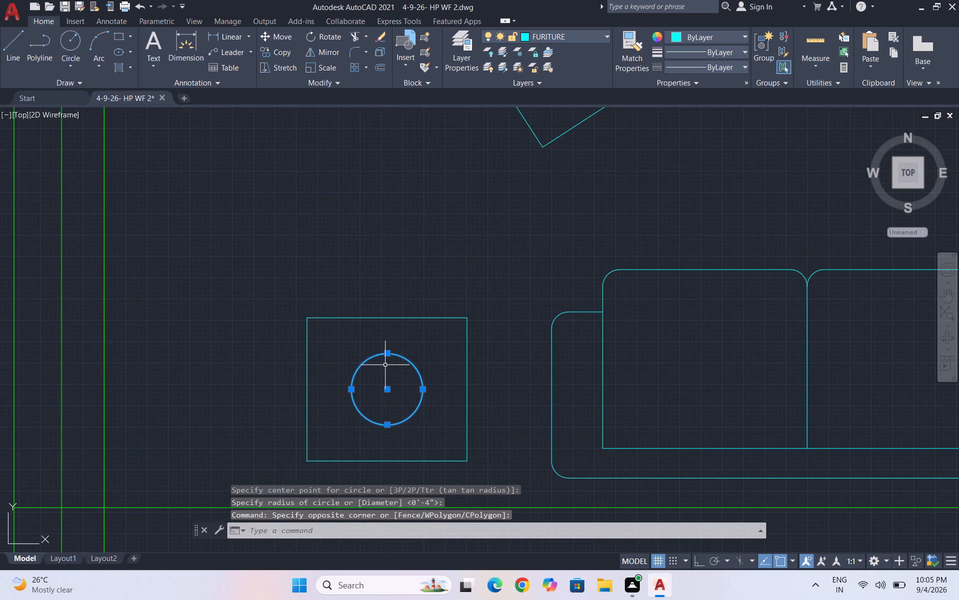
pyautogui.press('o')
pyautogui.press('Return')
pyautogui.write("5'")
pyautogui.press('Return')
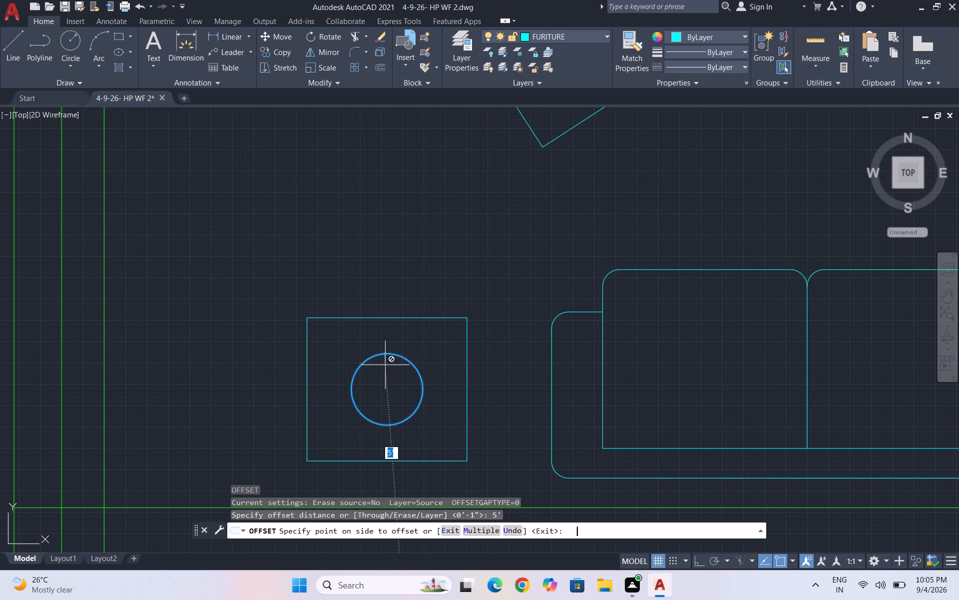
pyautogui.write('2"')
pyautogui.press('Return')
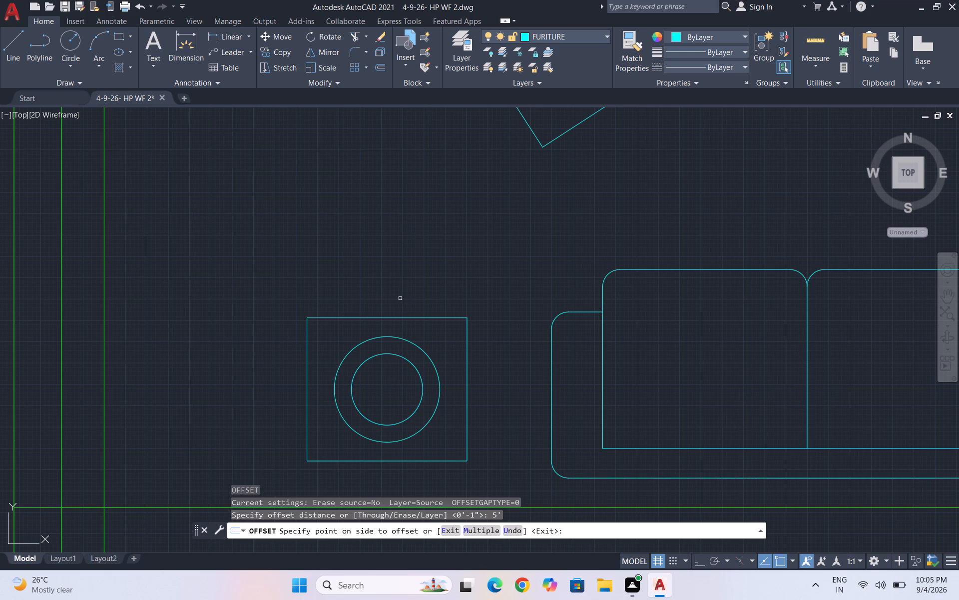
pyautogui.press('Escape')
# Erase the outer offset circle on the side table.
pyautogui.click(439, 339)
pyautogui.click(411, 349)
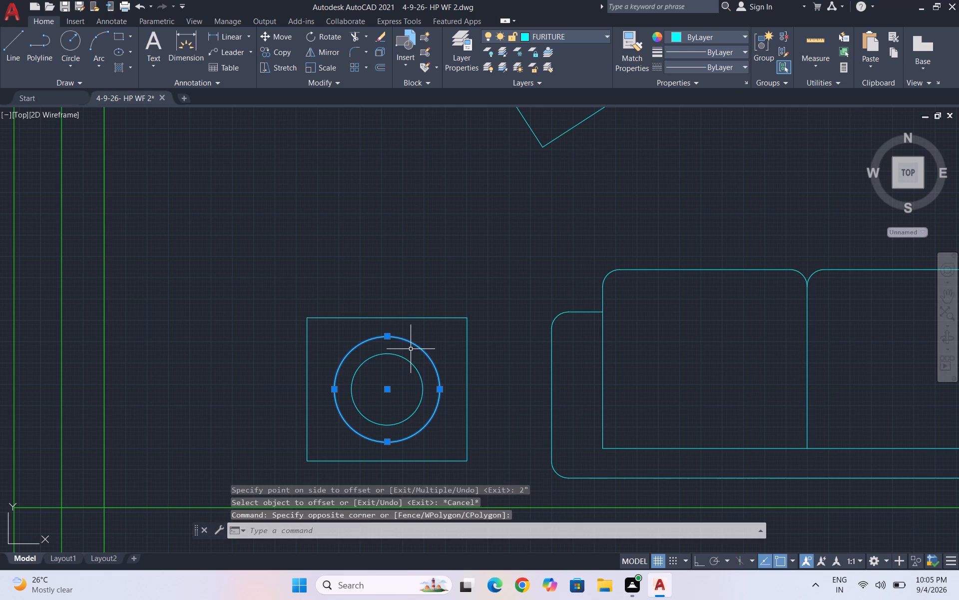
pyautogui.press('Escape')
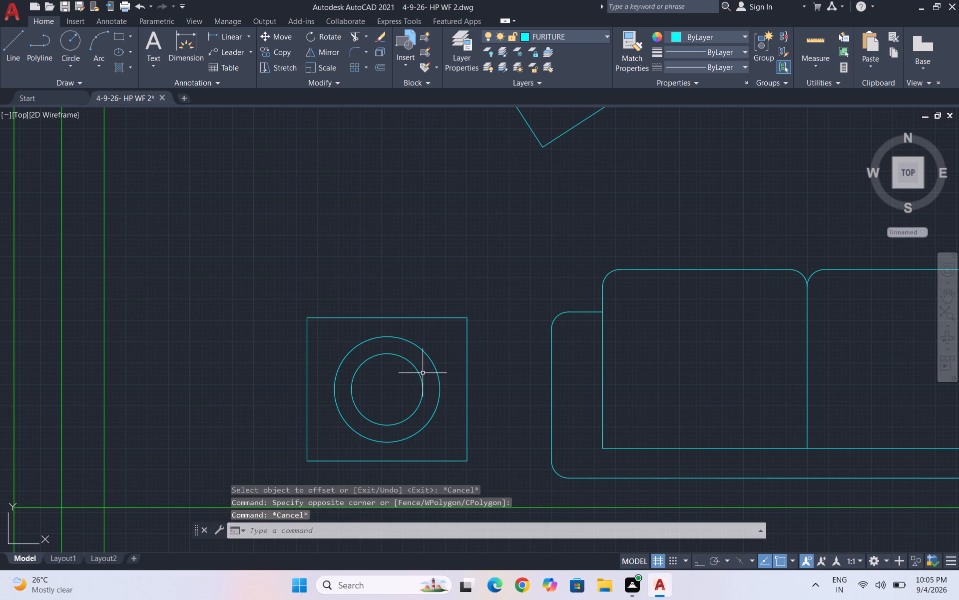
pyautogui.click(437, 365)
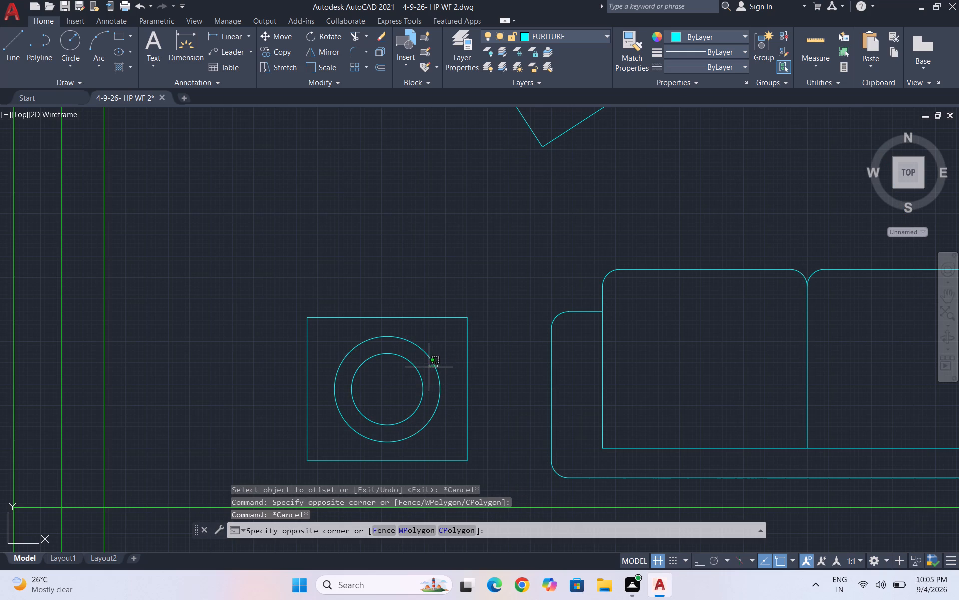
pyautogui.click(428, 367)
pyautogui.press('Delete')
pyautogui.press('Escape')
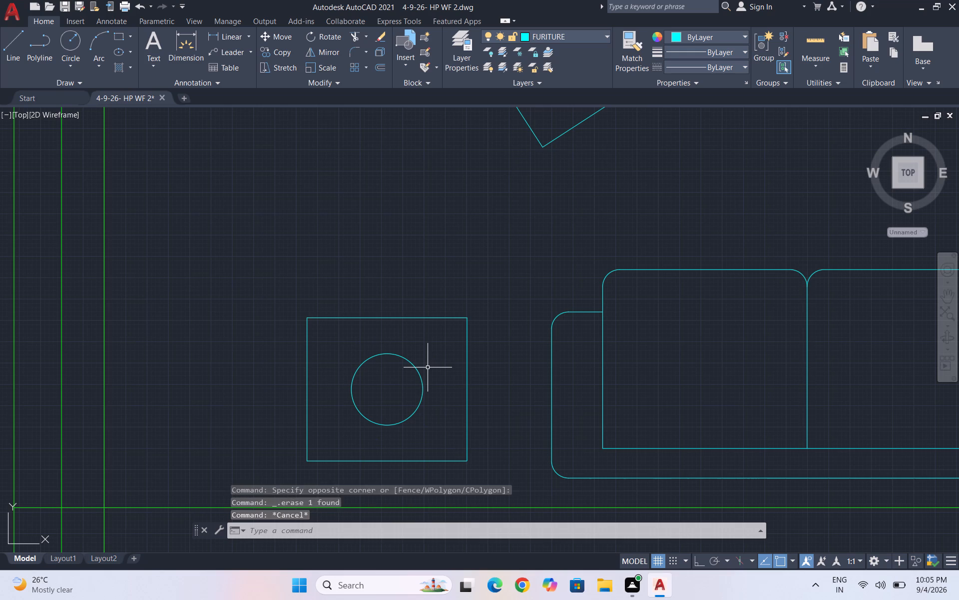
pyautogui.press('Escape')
# Offset the side table's lamp circle 2" inward.
pyautogui.press('o')
pyautogui.press('Return')
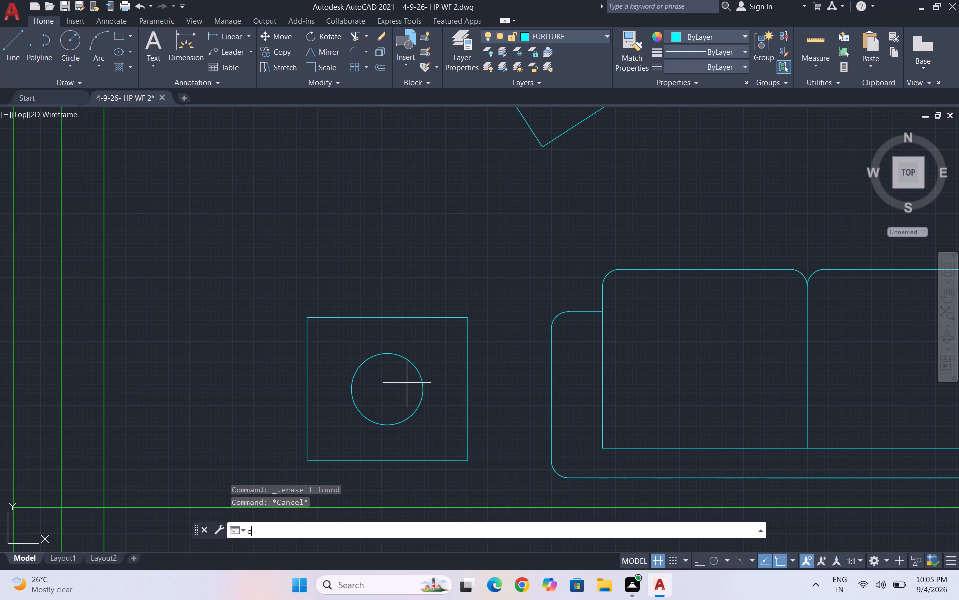
pyautogui.write('2"')
pyautogui.press('Return')
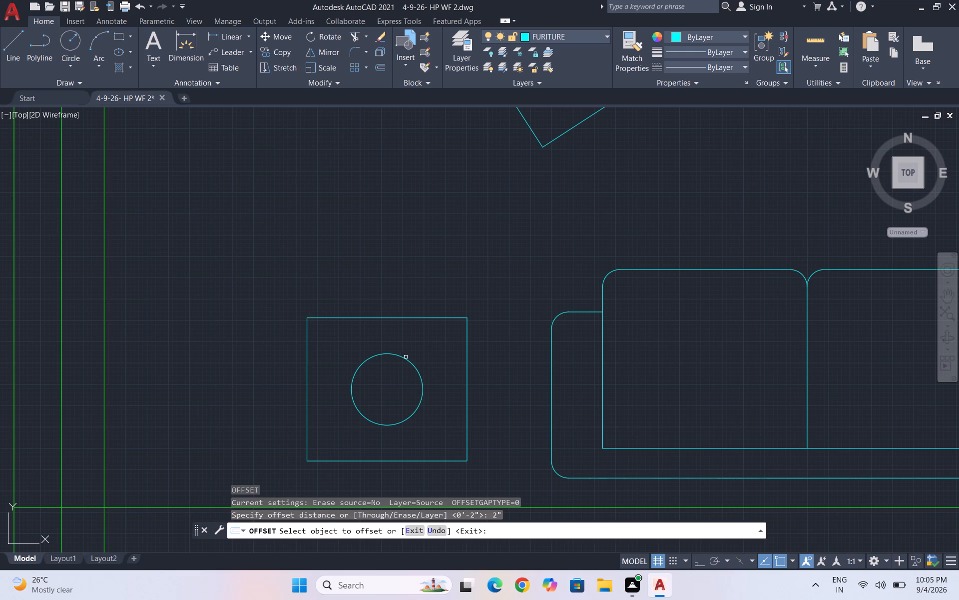
pyautogui.click(403, 362)
pyautogui.click(406, 360)
pyautogui.click(397, 379)
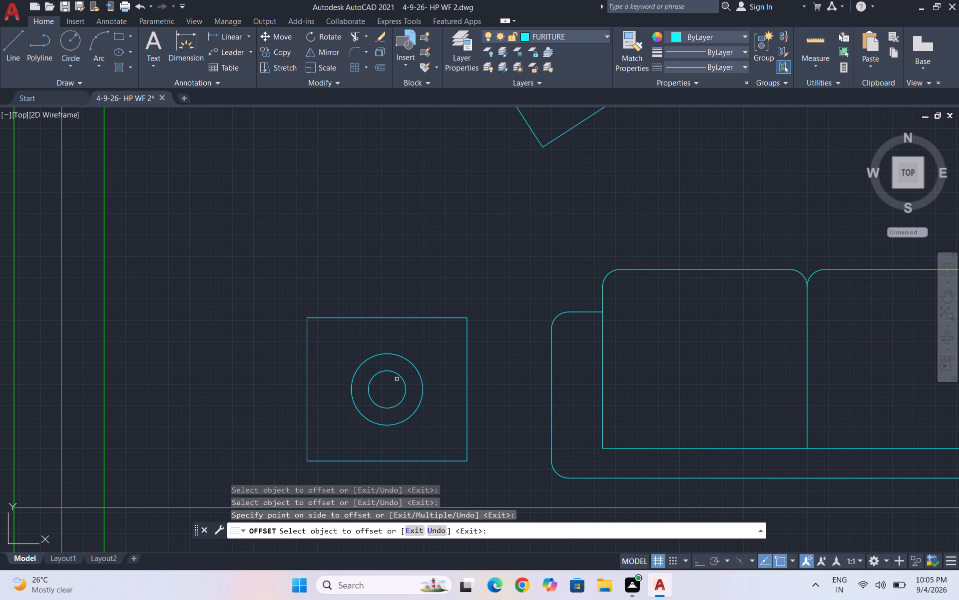
pyautogui.press('Escape')
pyautogui.press('Escape')
# Draw a vertical line joining the top quadrants of the inner and outer lamp circles.
pyautogui.press('l')
pyautogui.press('Return')
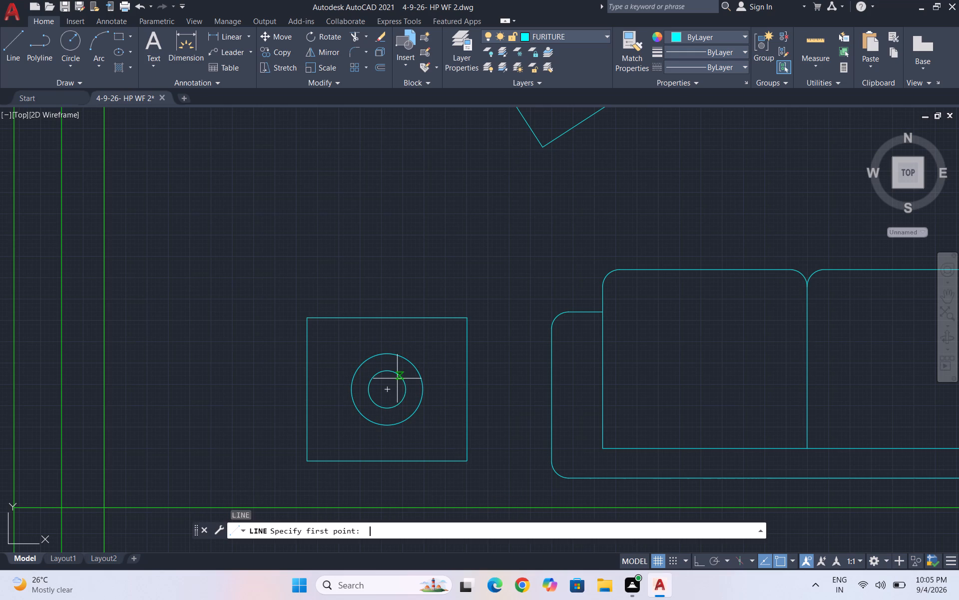
pyautogui.scroll(2, 378, 371)
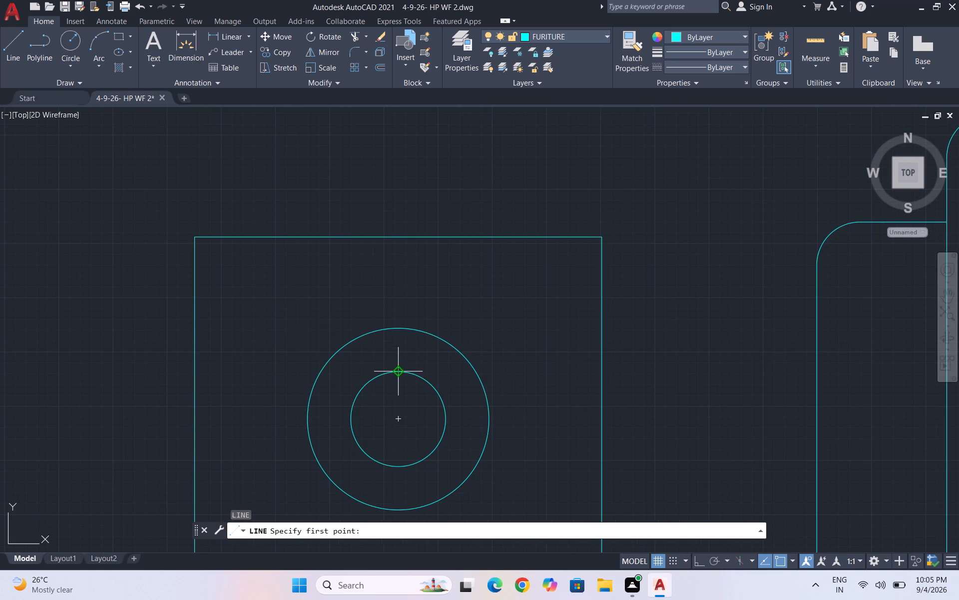
pyautogui.click(399, 373)
pyautogui.click(398, 330)
pyautogui.press('Escape')
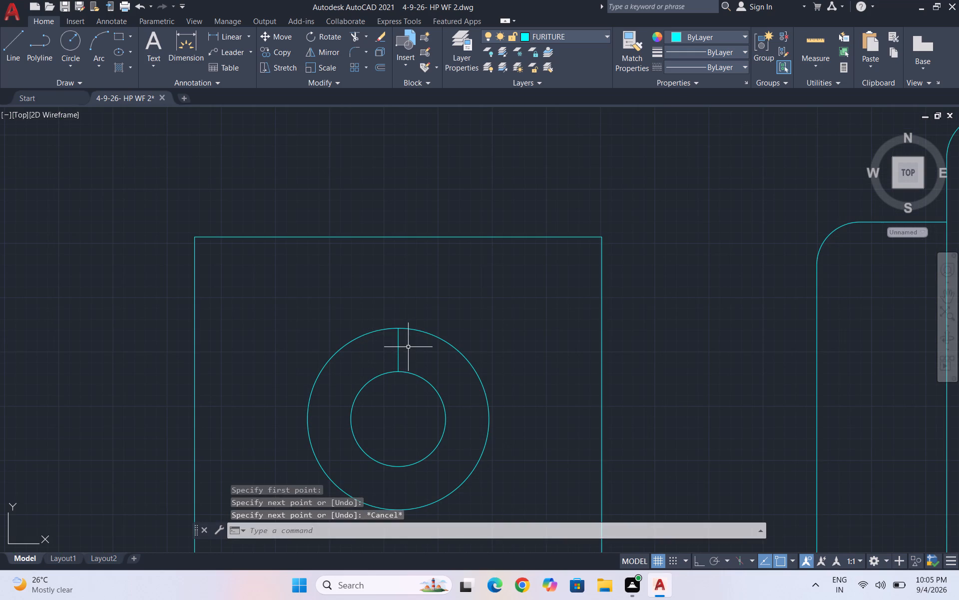
# Create a polar array of the short radial line around the lamp circles' centre with 12 items.
pyautogui.click(408, 348)
pyautogui.click(376, 347)
pyautogui.write('ar')
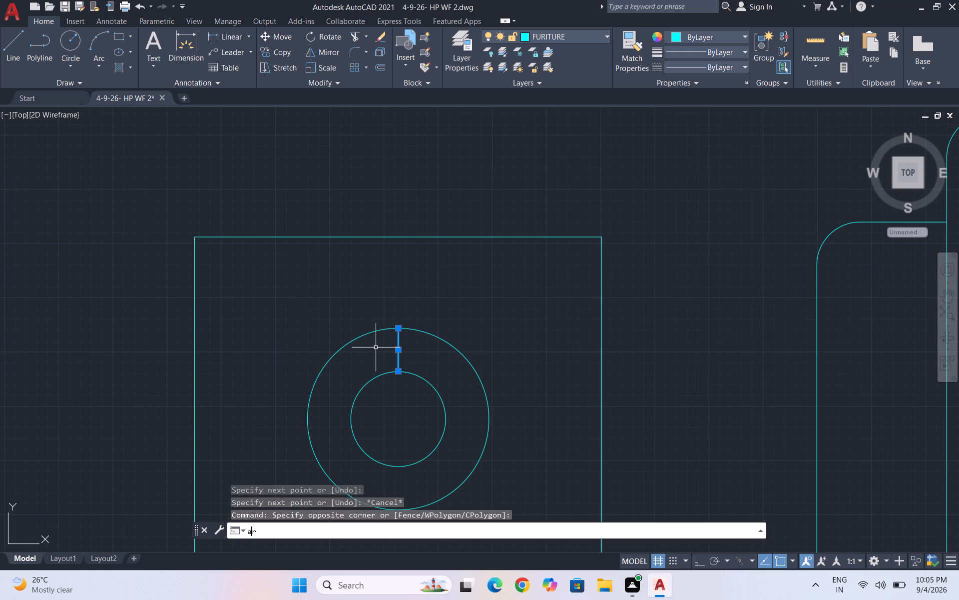
pyautogui.press('Return')
pyautogui.click(442, 527)
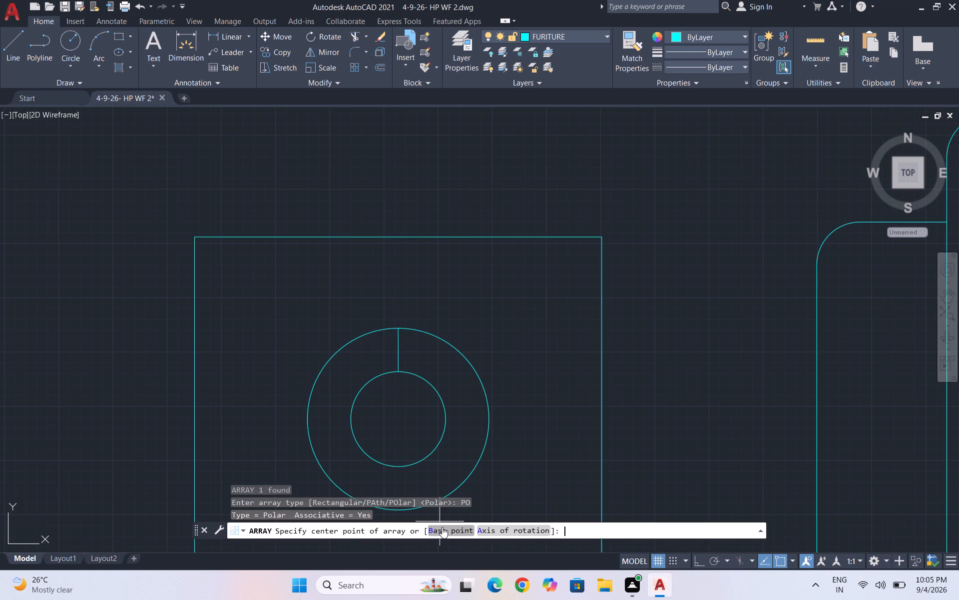
pyautogui.click(396, 418)
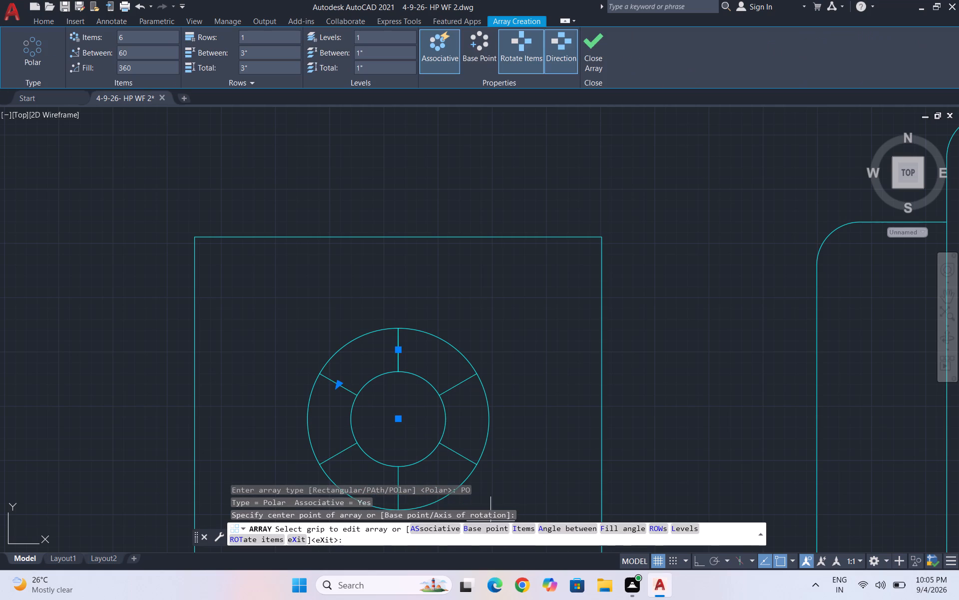
pyautogui.click(522, 529)
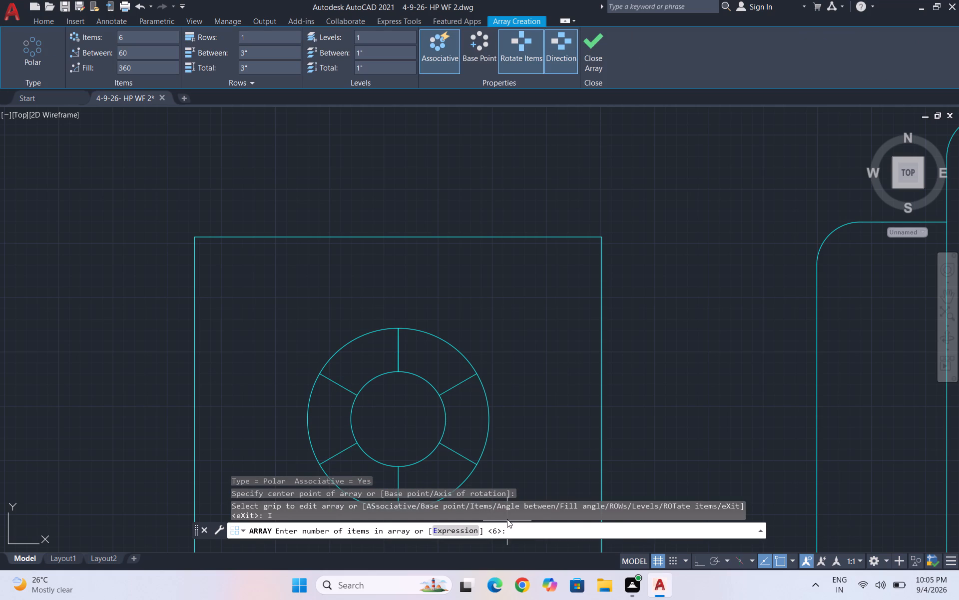
pyautogui.write('12')
pyautogui.press('Return')
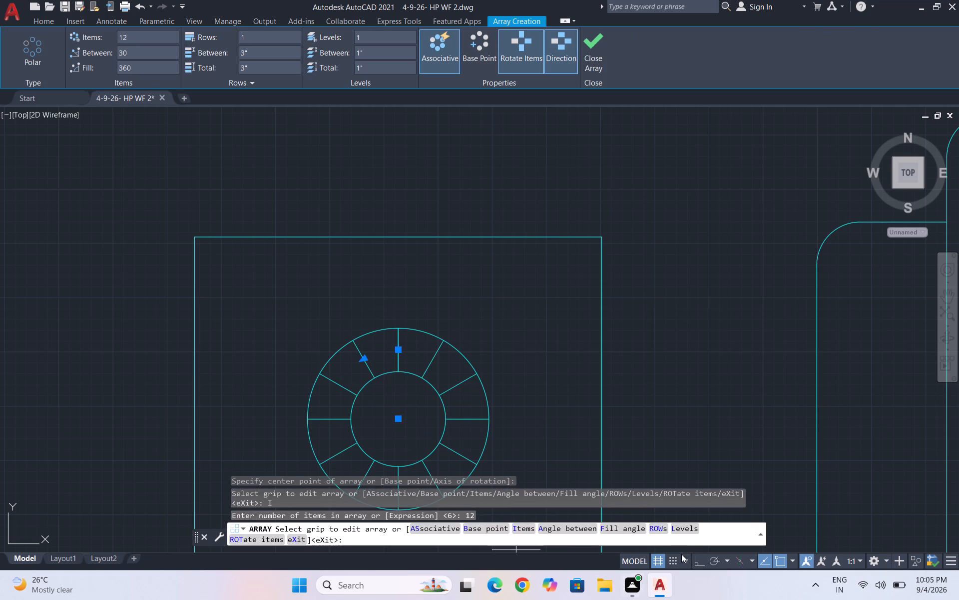
pyautogui.click(296, 542)
pyautogui.scroll(-2, 360, 479)
pyautogui.press('Escape')
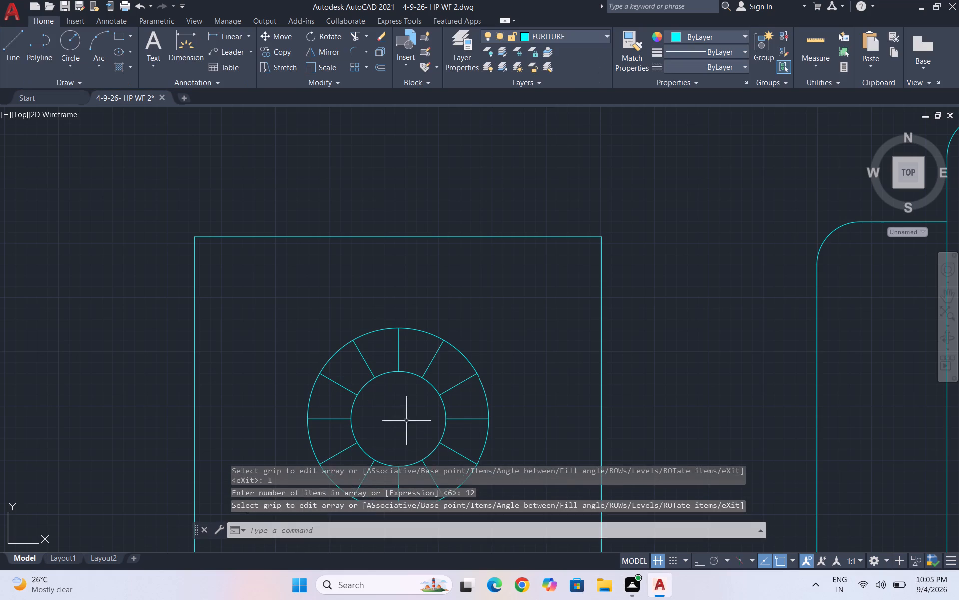
# Move the side table together with its lamp slightly closer to the sofa's left arm.
pyautogui.scroll(-2, 425, 406)
pyautogui.scroll(-4, 499, 372)
pyautogui.scroll(1, 504, 383)
pyautogui.moveTo(507, 400); pyautogui.dragTo(502, 396)
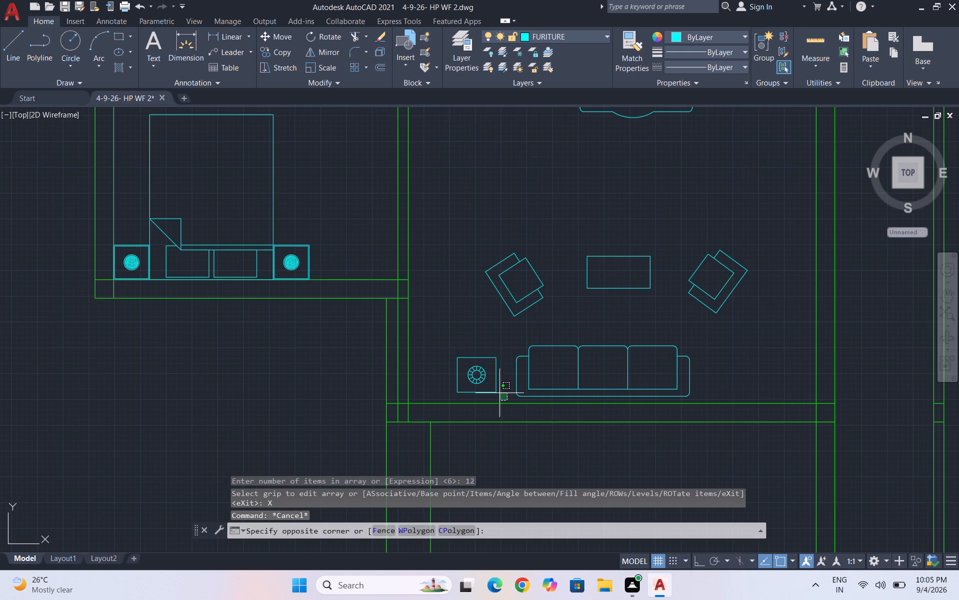
pyautogui.click(441, 348)
pyautogui.scroll(3, 443, 348)
pyautogui.press('m')
pyautogui.press('Return')
pyautogui.scroll(-4, 456, 328)
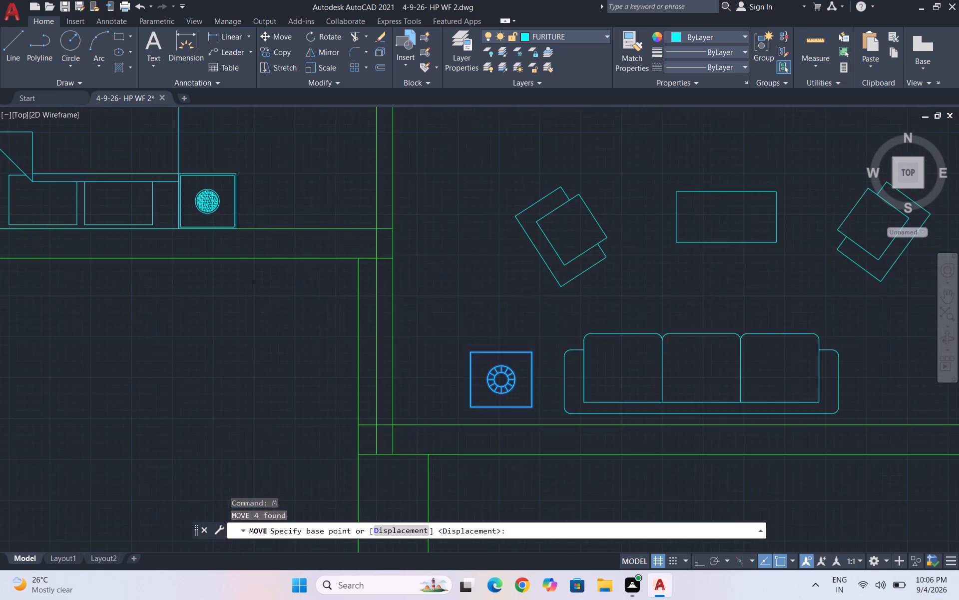
pyautogui.scroll(3, 474, 358)
pyautogui.click(517, 377)
pyautogui.scroll(1, 517, 377)
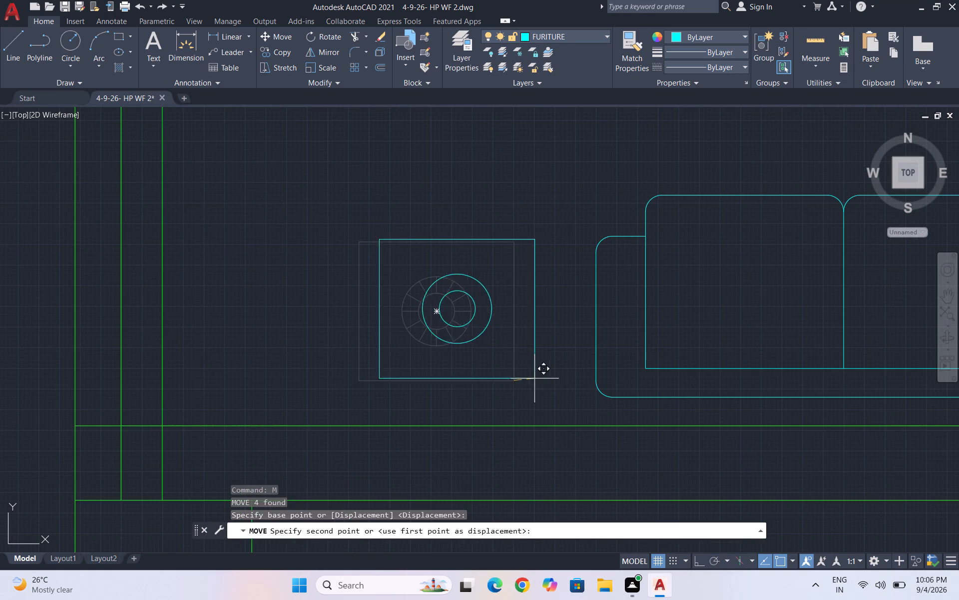
pyautogui.click(556, 377)
pyautogui.press('Escape')
# Copy the side table with its lamp about 9'-5" horizontally to the other end of the sofa, with Ortho on.
pyautogui.moveTo(576, 395); pyautogui.dragTo(563, 385)
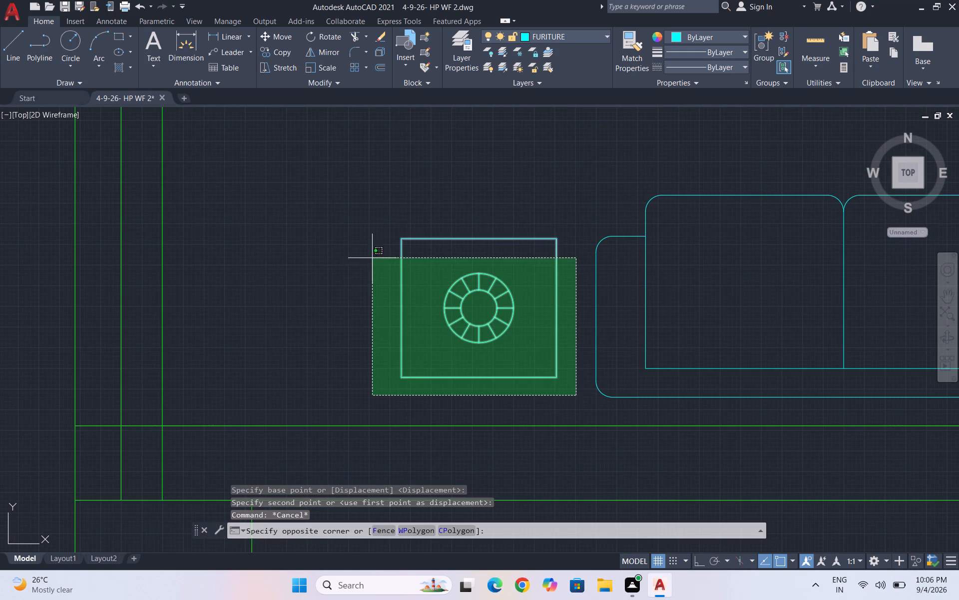
pyautogui.click(364, 229)
pyautogui.write('co')
pyautogui.press('Return')
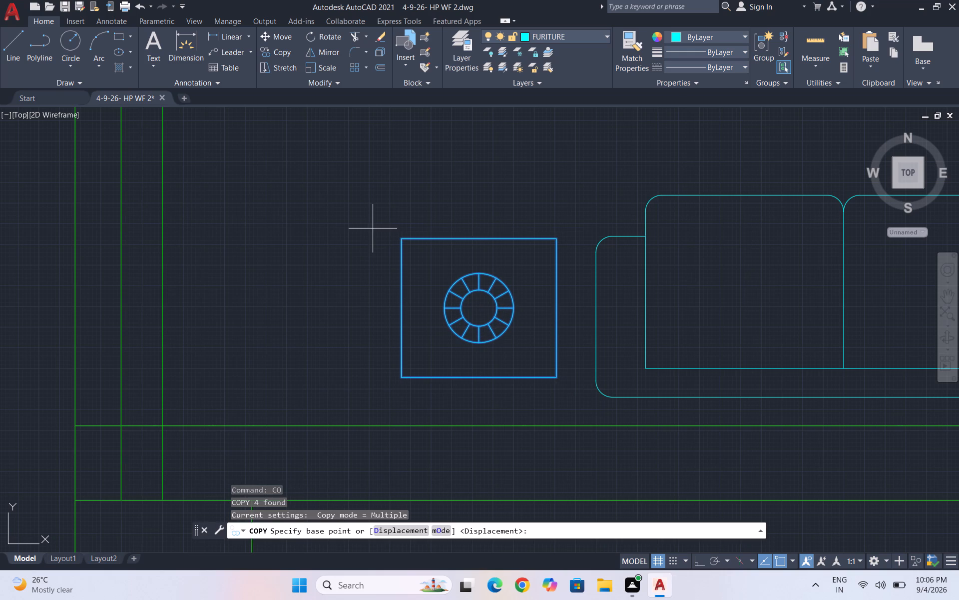
pyautogui.click(404, 239)
pyautogui.scroll(-1, 359, 261)
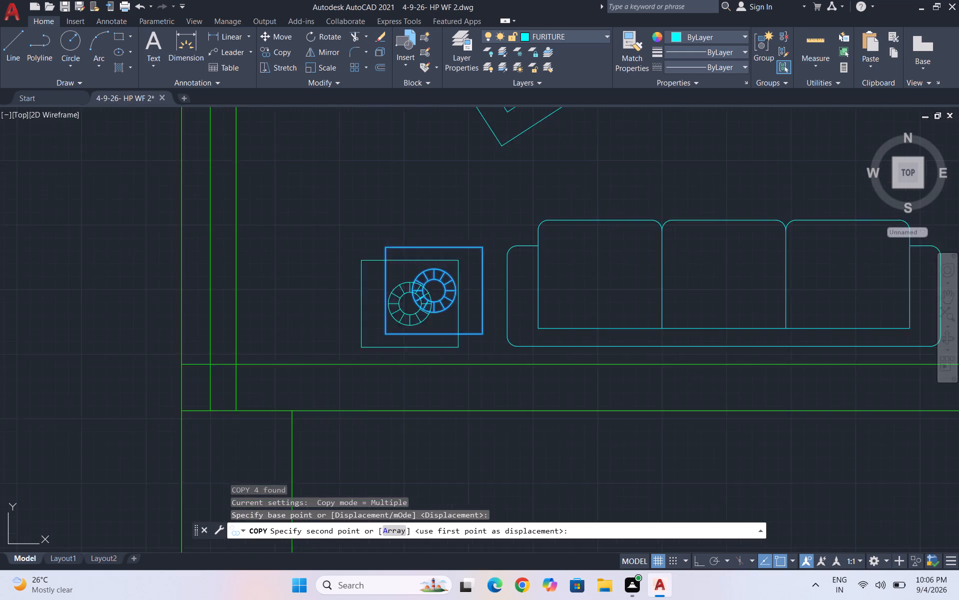
pyautogui.scroll(-1, 340, 270)
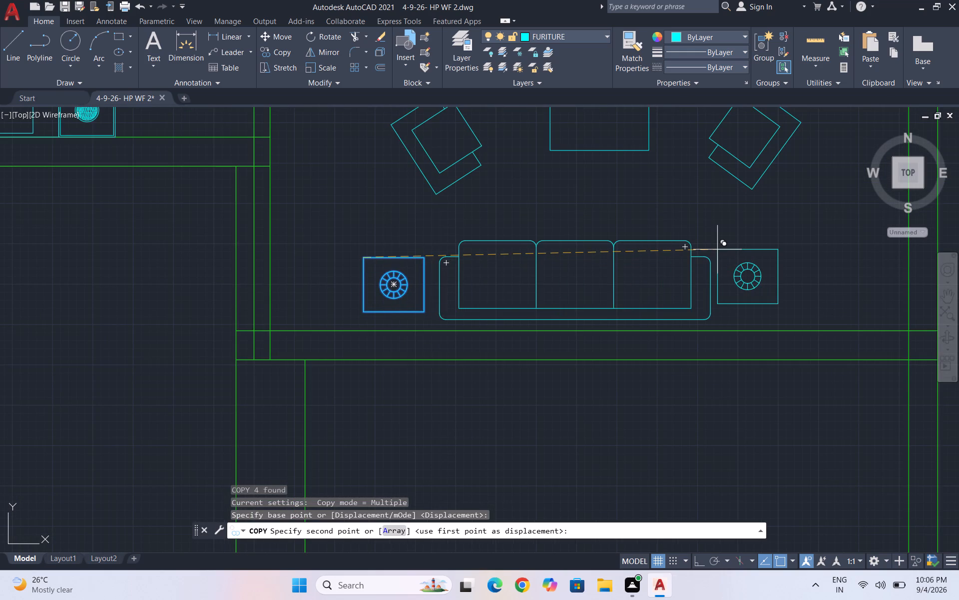
pyautogui.press('F8')
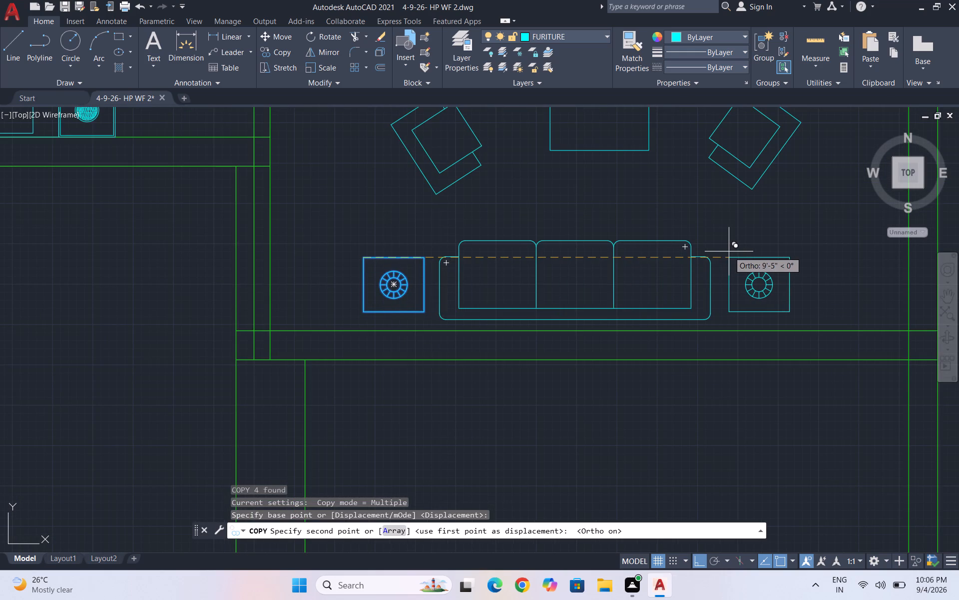
pyautogui.click(729, 251)
pyautogui.press('Escape')
# Delete the spare rotated armchair lying outside the house plan.
pyautogui.scroll(-5, 508, 322)
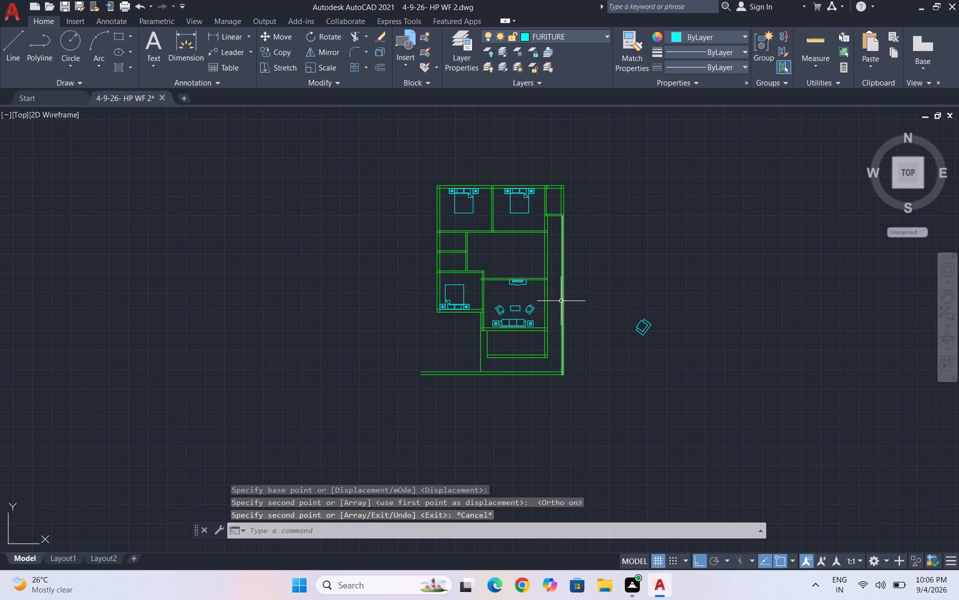
pyautogui.moveTo(660, 349); pyautogui.dragTo(628, 313)
pyautogui.click(610, 292)
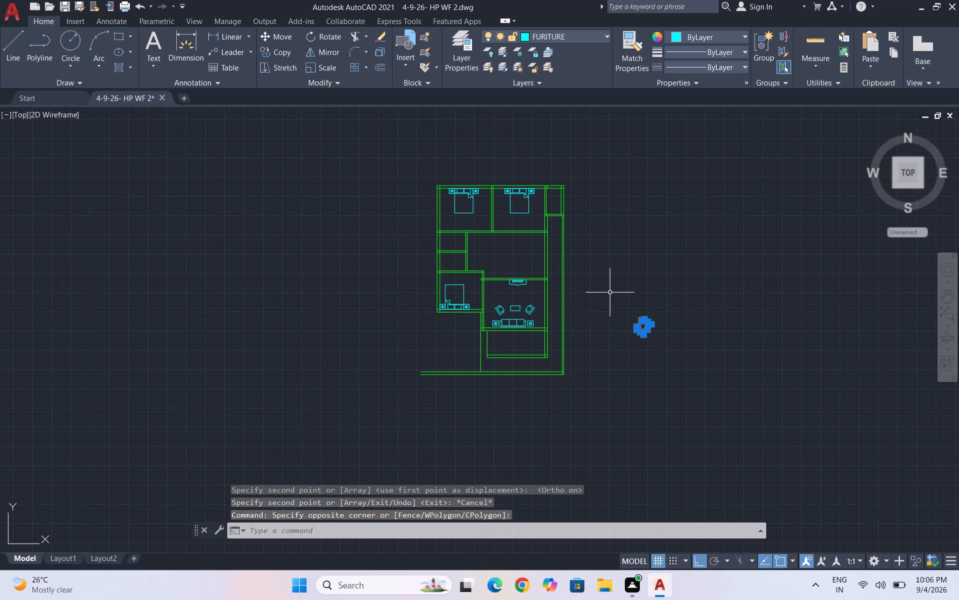
pyautogui.press('Delete')
# Save the drawing.
pyautogui.hotkey('ctrl', 's')
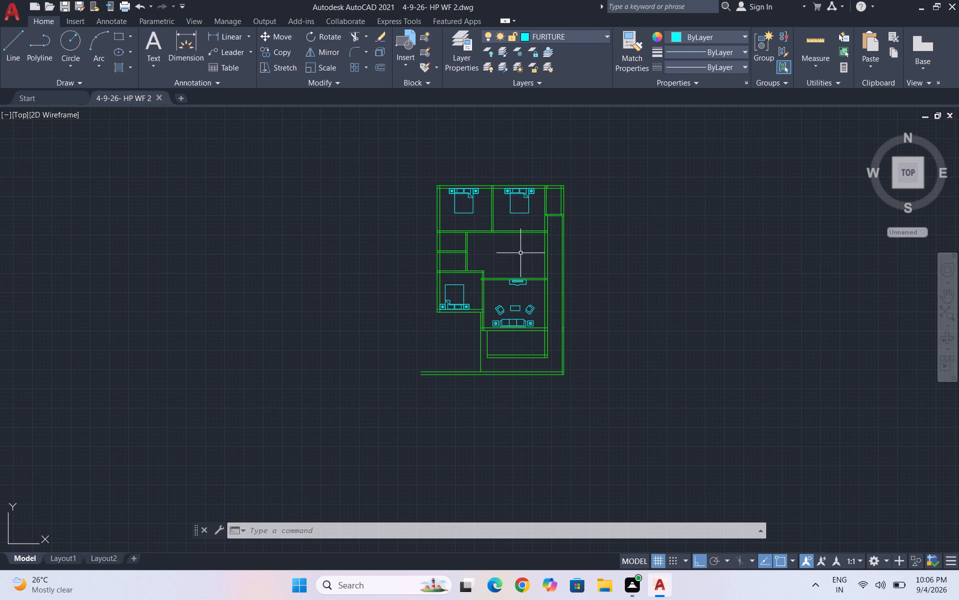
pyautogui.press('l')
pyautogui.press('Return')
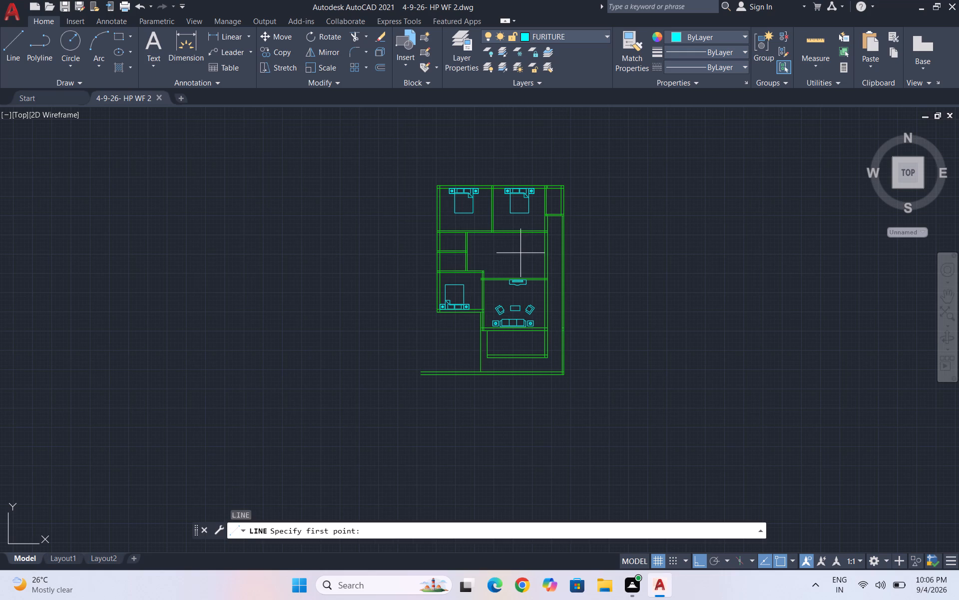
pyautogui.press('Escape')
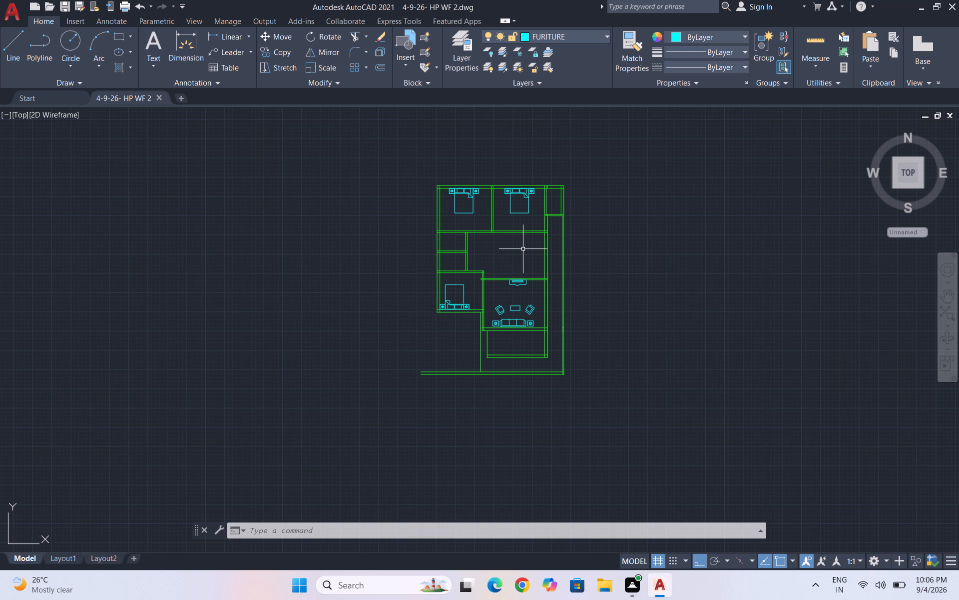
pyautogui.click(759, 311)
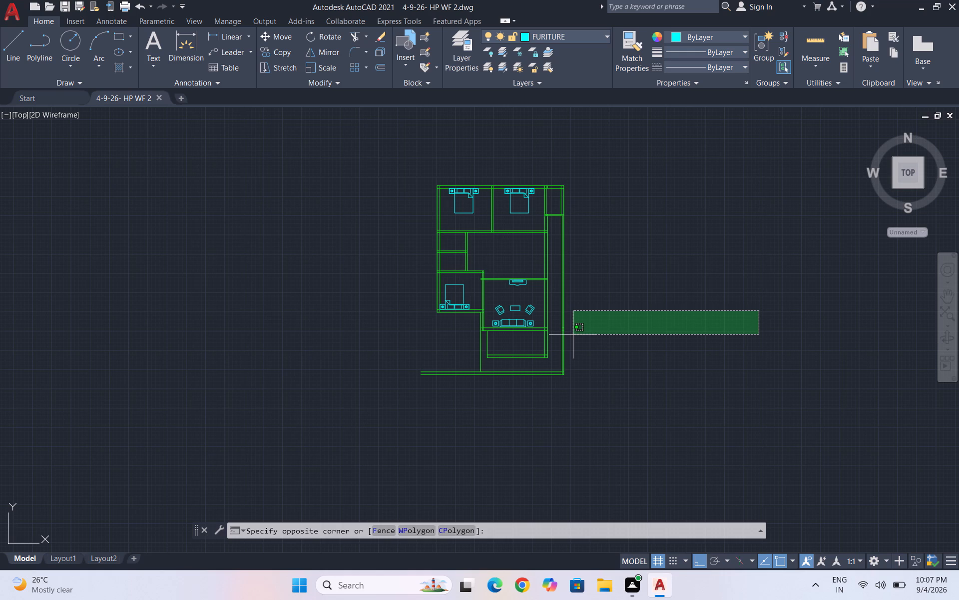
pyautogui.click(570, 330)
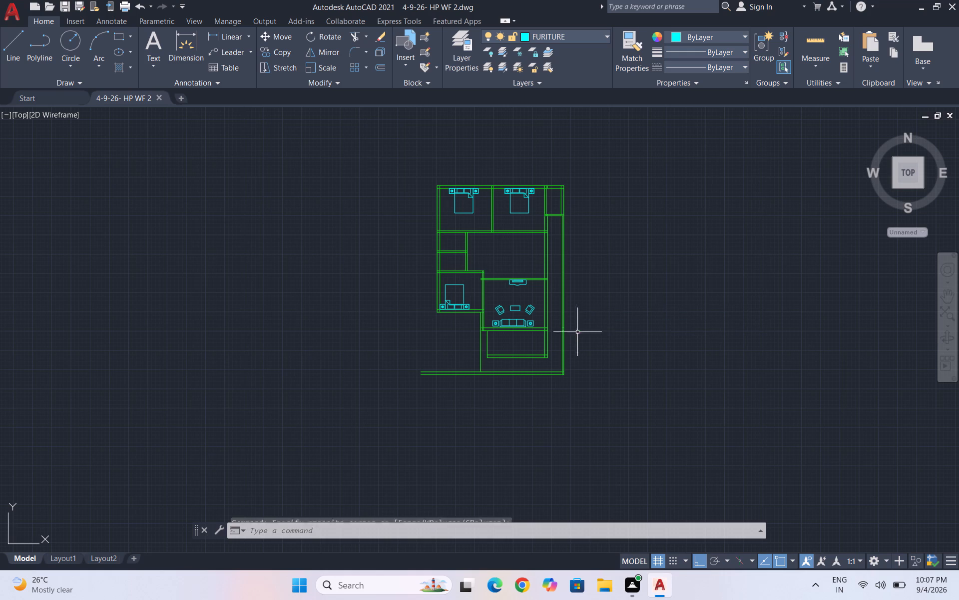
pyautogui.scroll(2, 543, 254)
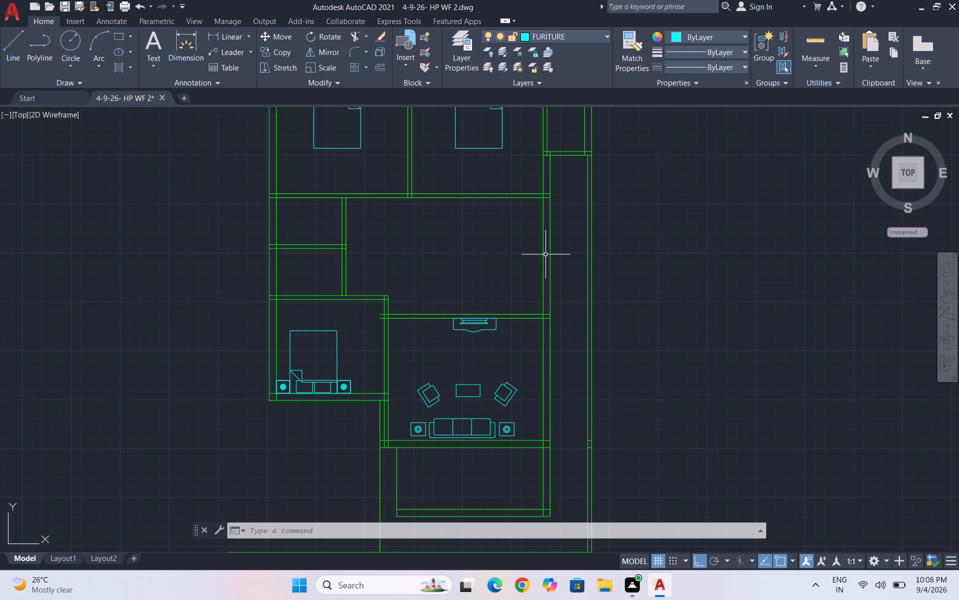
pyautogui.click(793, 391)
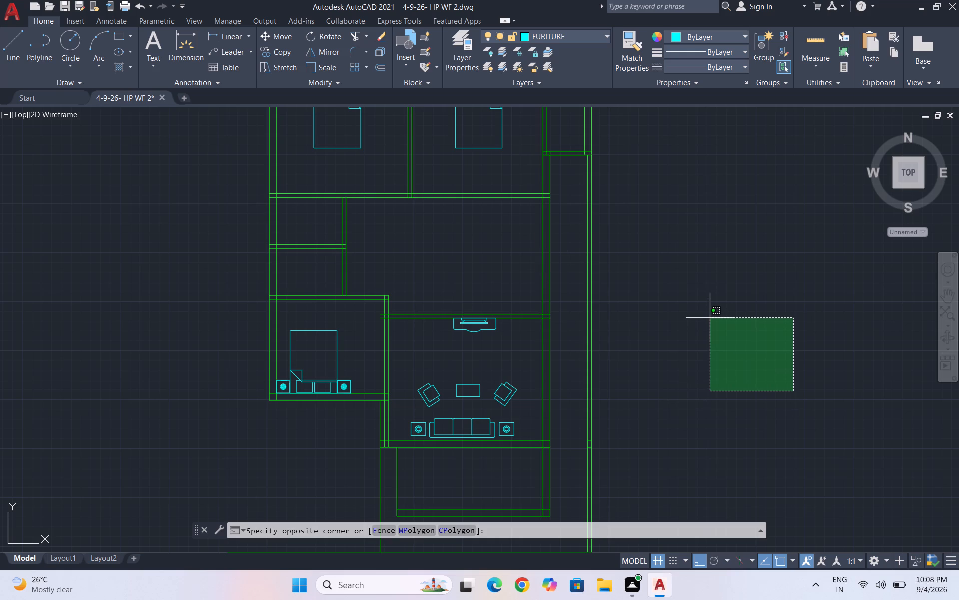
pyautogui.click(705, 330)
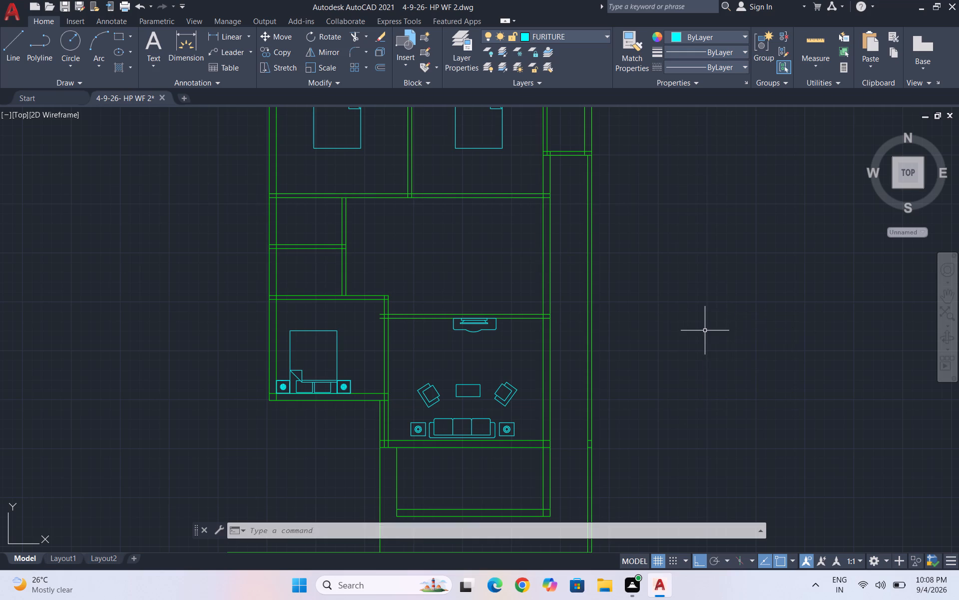
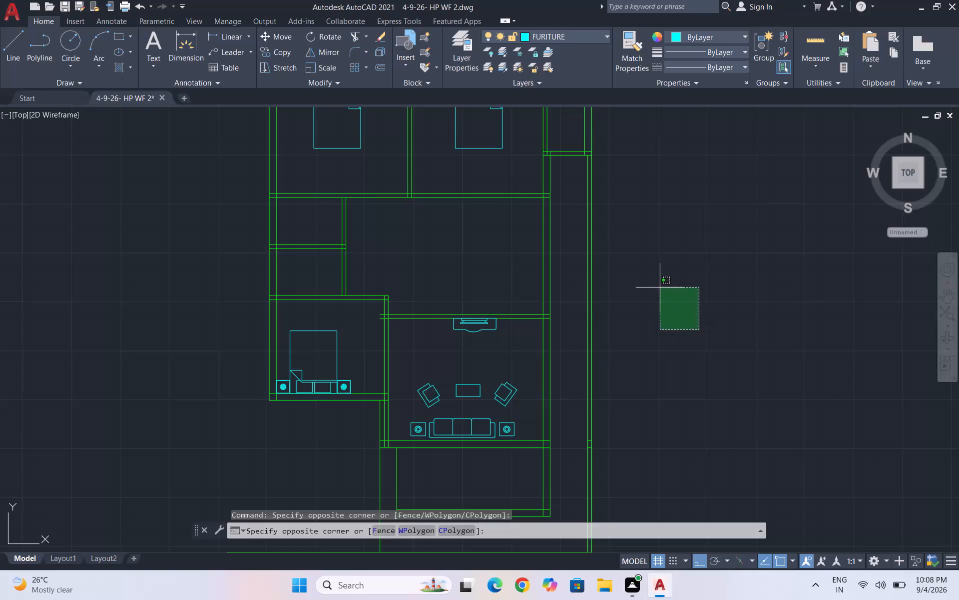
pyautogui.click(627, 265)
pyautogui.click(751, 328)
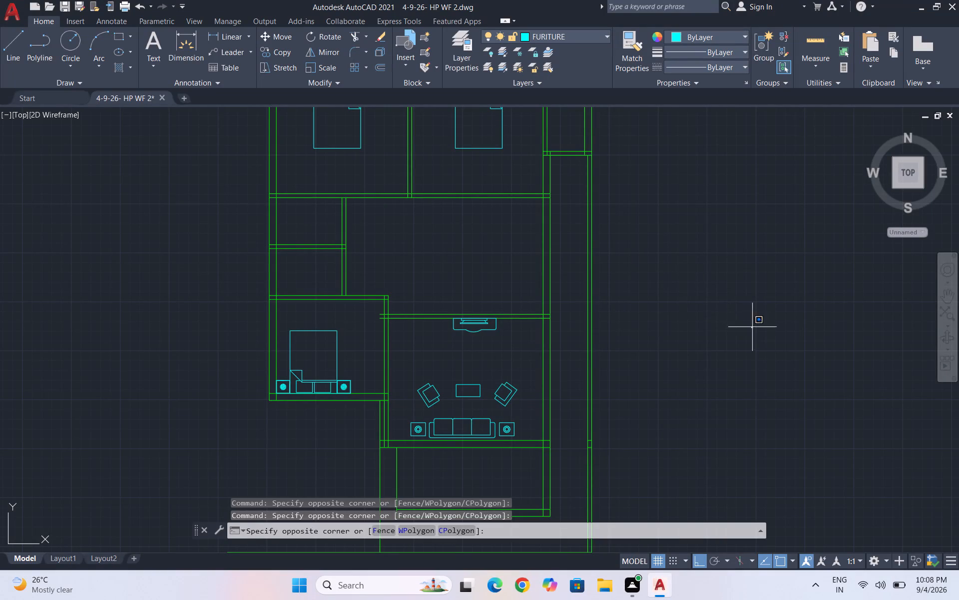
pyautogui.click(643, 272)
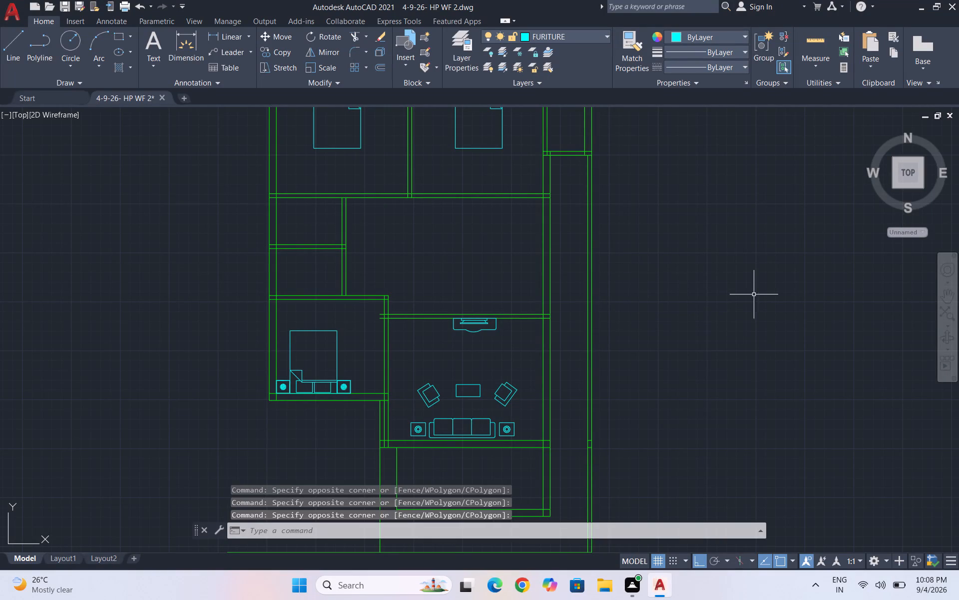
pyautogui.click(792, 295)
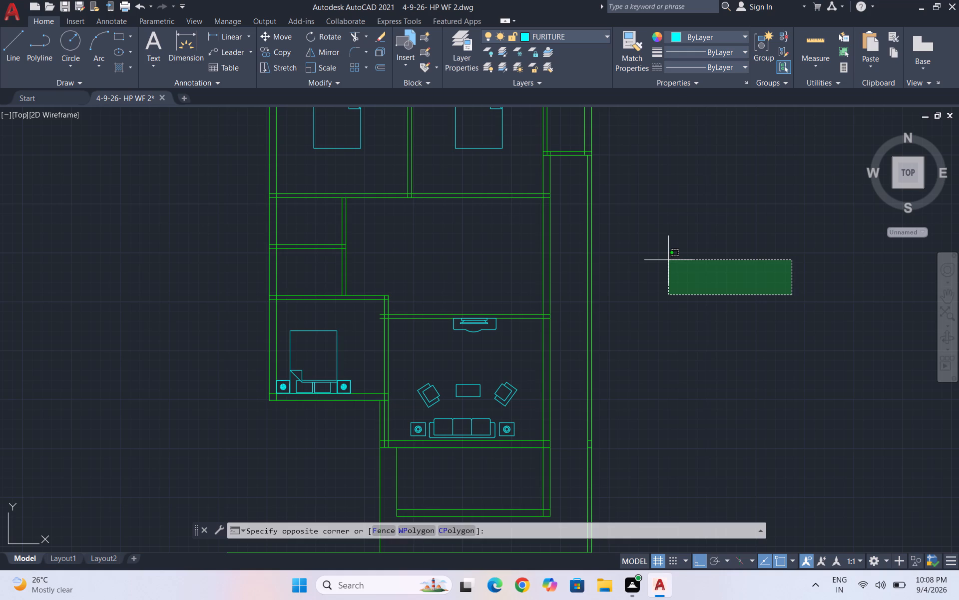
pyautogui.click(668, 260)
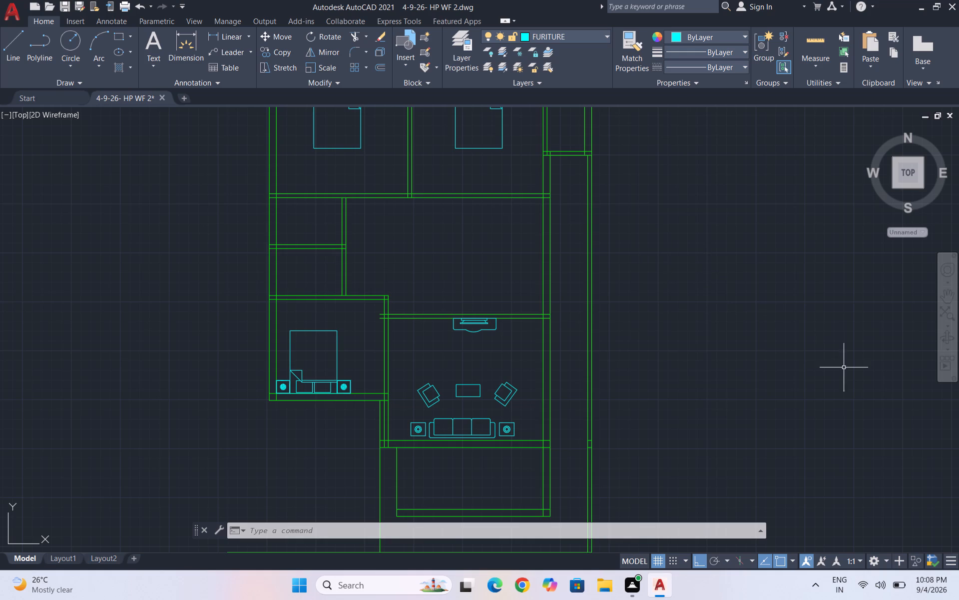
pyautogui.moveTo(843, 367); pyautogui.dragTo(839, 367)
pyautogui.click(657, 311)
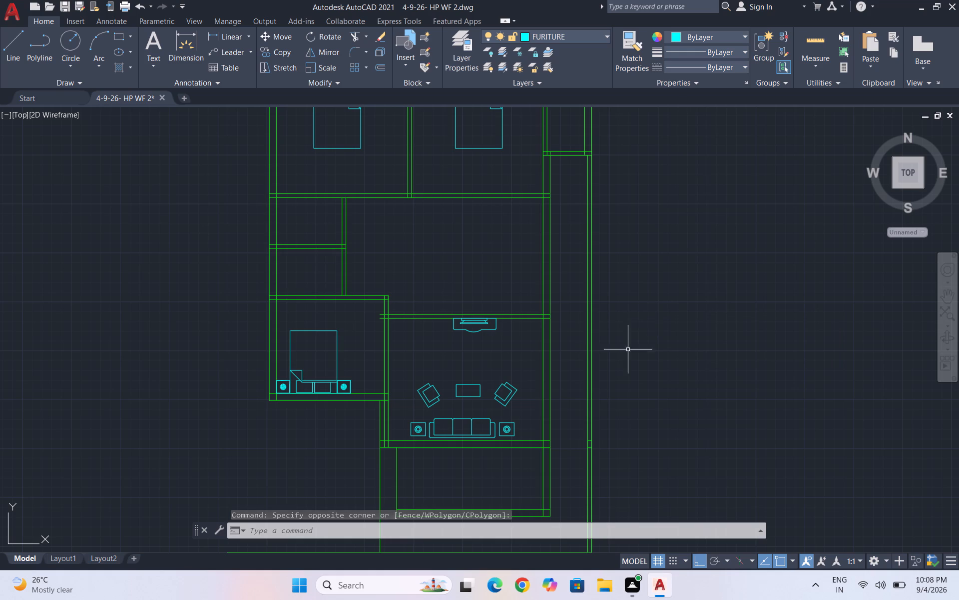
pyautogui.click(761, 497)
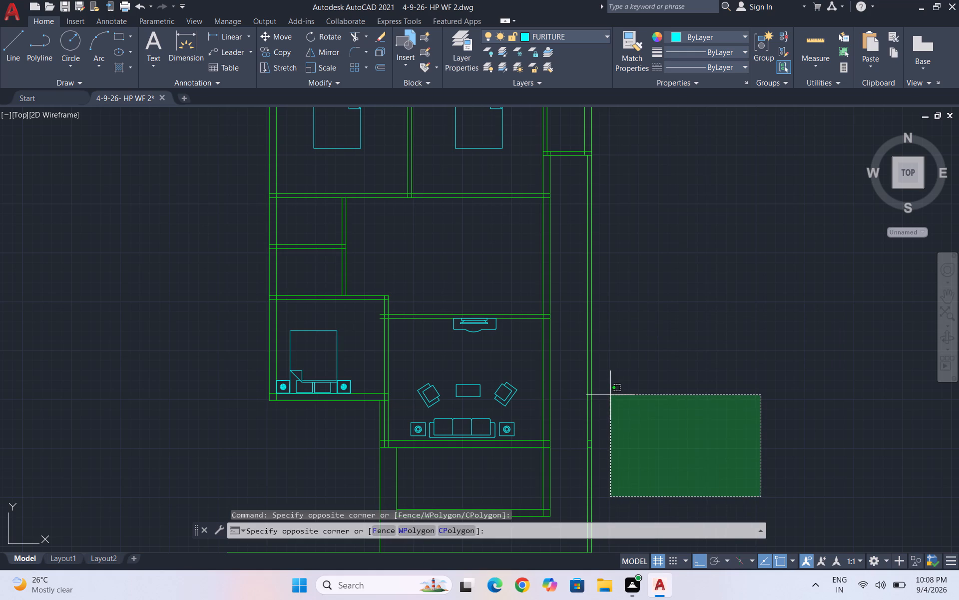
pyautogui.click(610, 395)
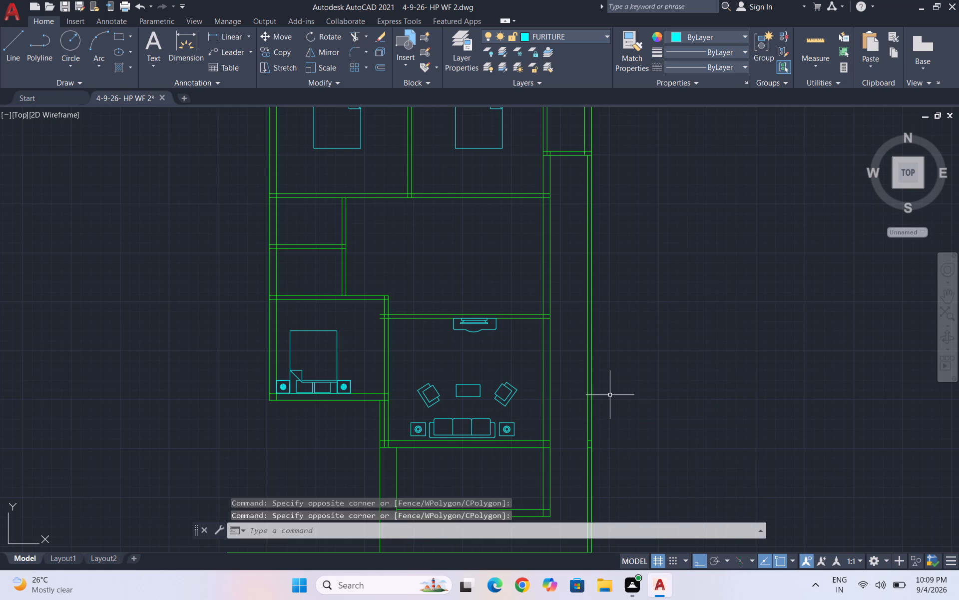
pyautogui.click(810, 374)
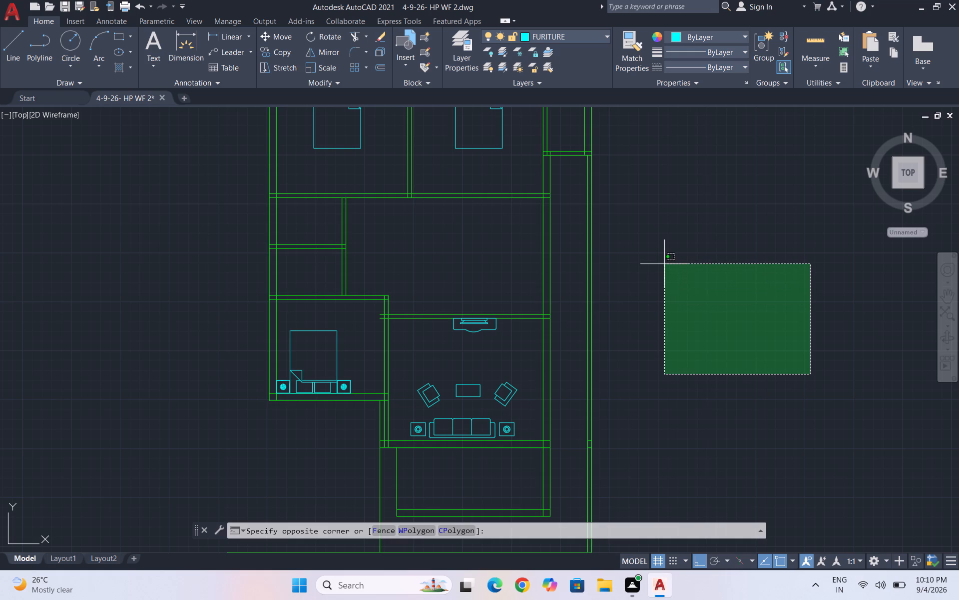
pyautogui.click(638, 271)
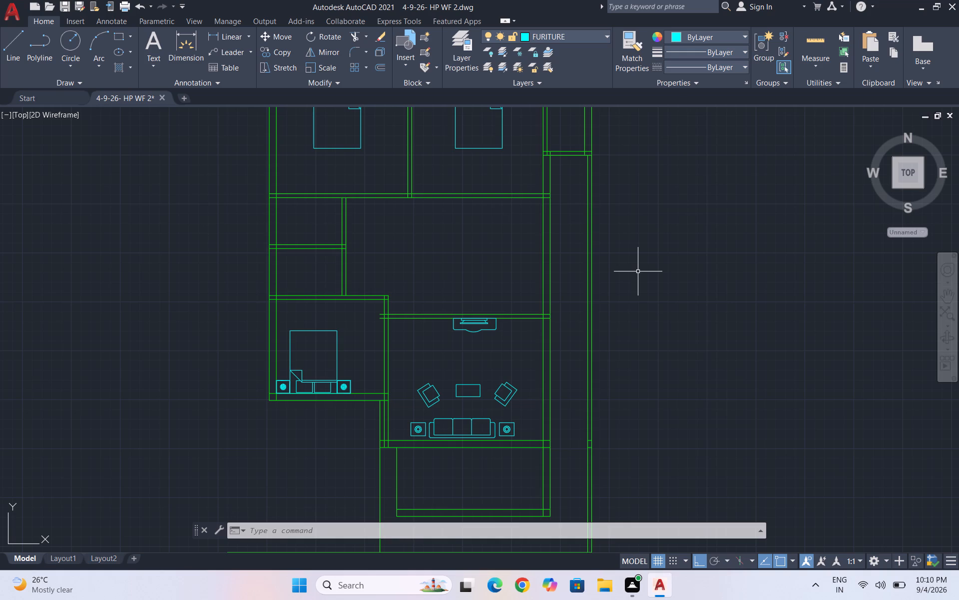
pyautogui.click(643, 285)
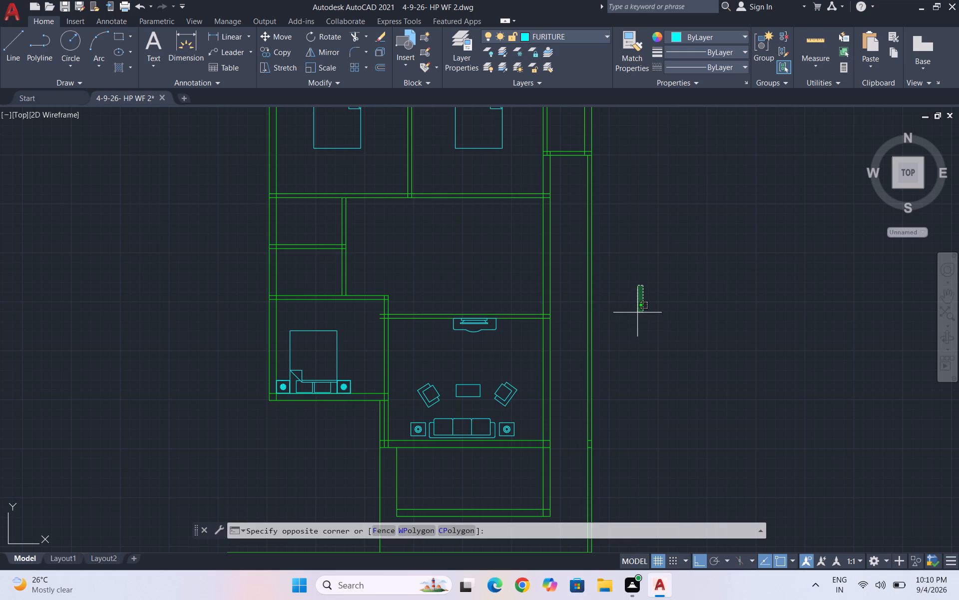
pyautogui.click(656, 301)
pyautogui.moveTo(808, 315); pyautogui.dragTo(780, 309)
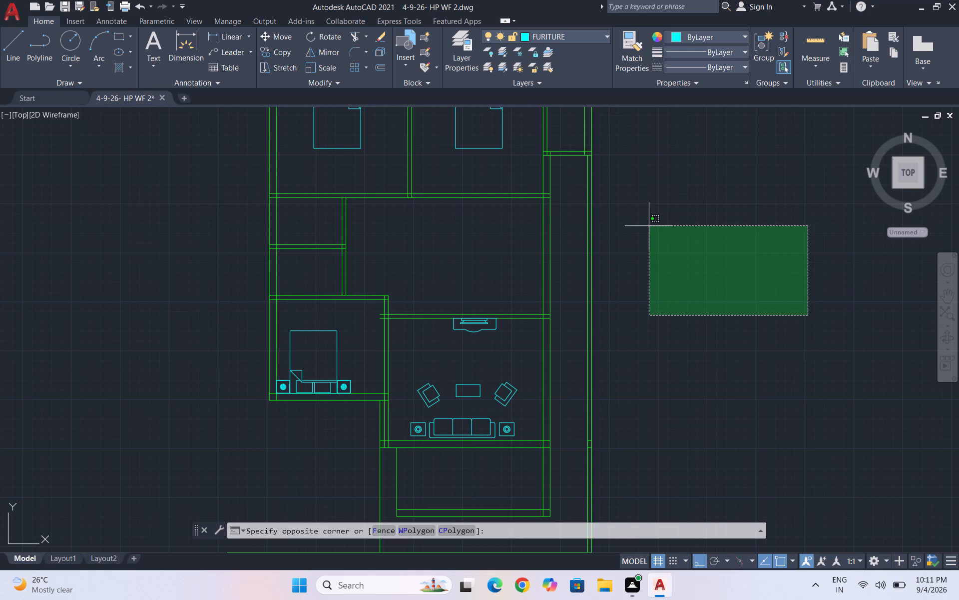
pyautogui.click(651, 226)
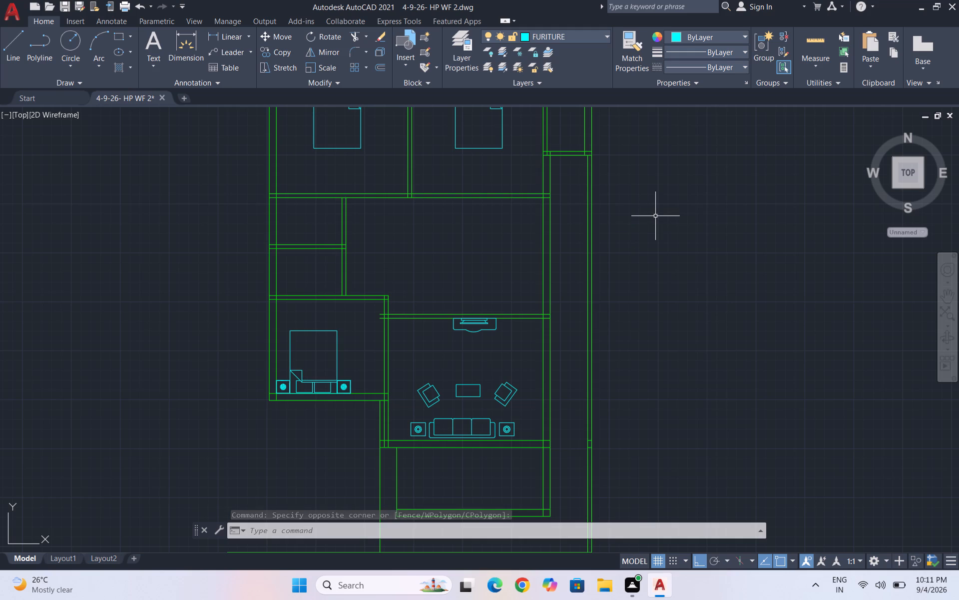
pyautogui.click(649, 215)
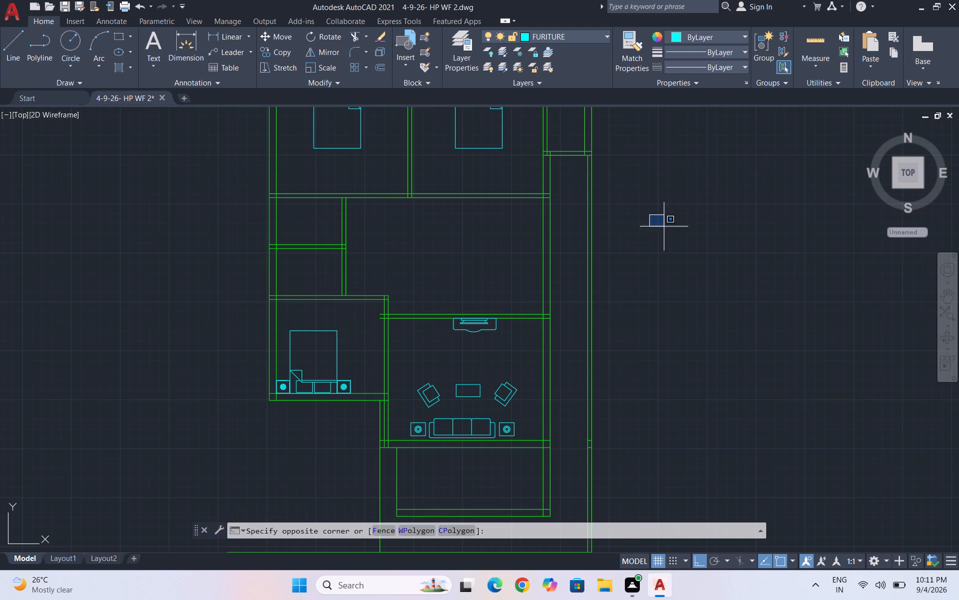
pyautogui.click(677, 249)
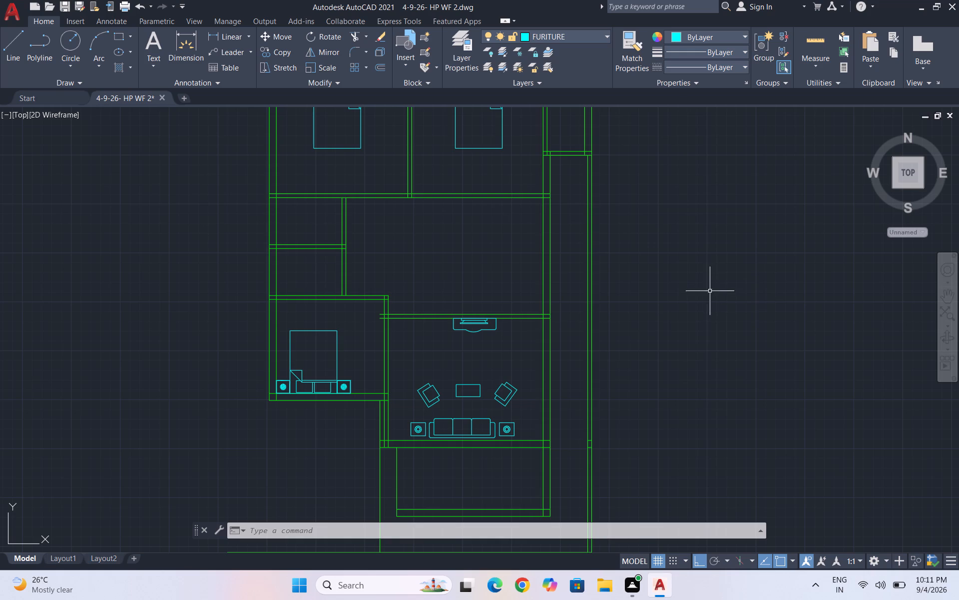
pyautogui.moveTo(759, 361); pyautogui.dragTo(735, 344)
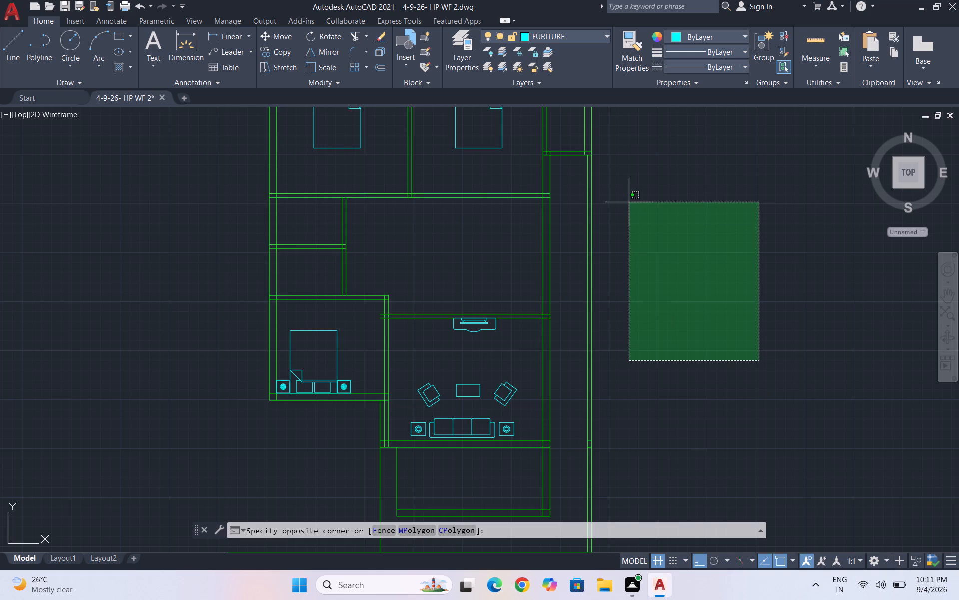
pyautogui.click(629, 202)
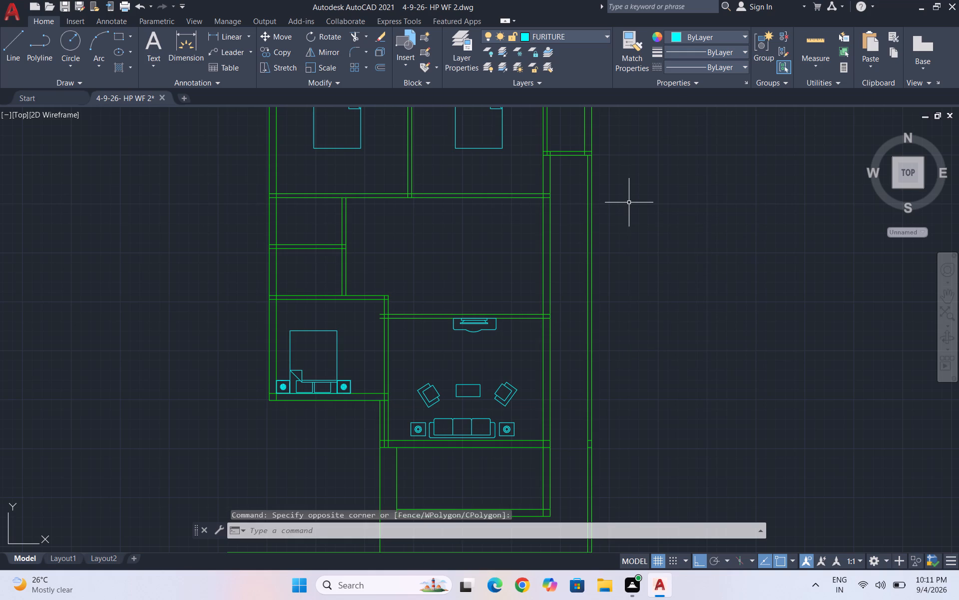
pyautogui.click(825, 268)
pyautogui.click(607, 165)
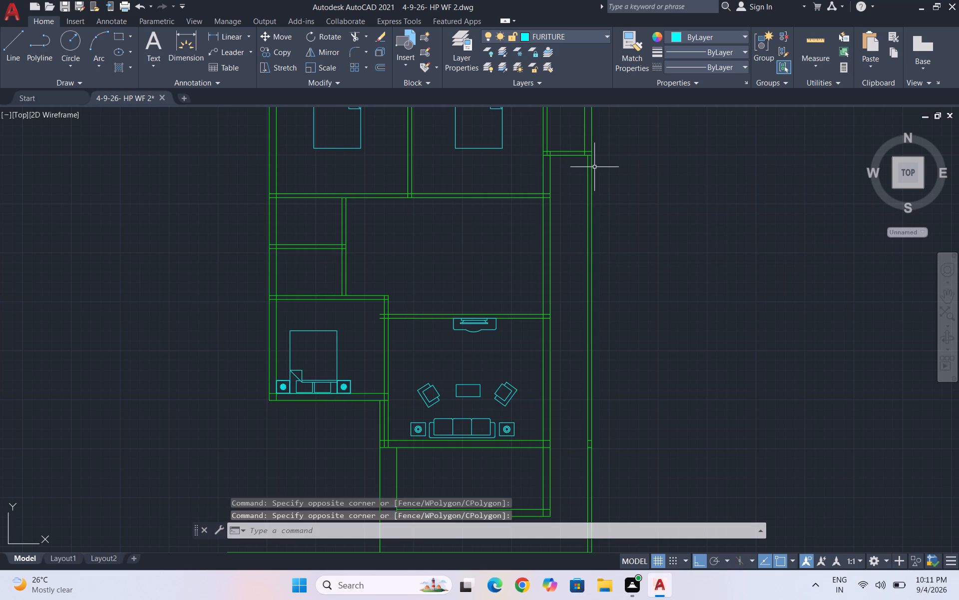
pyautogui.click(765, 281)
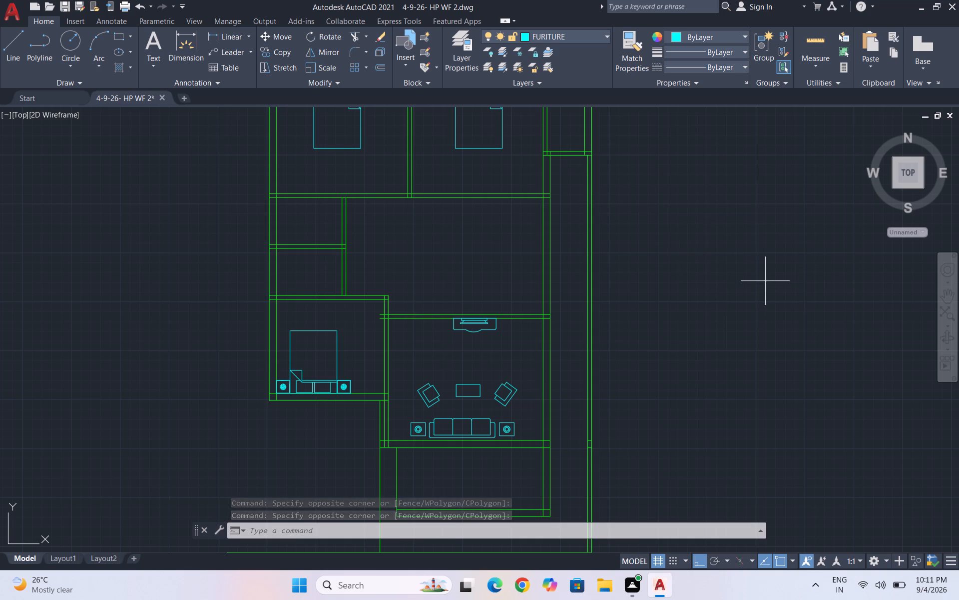
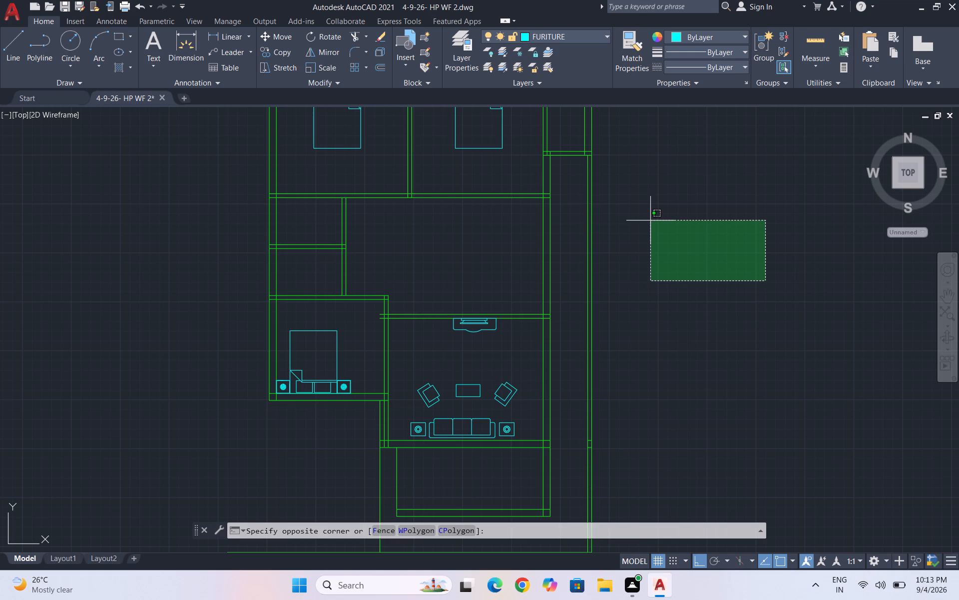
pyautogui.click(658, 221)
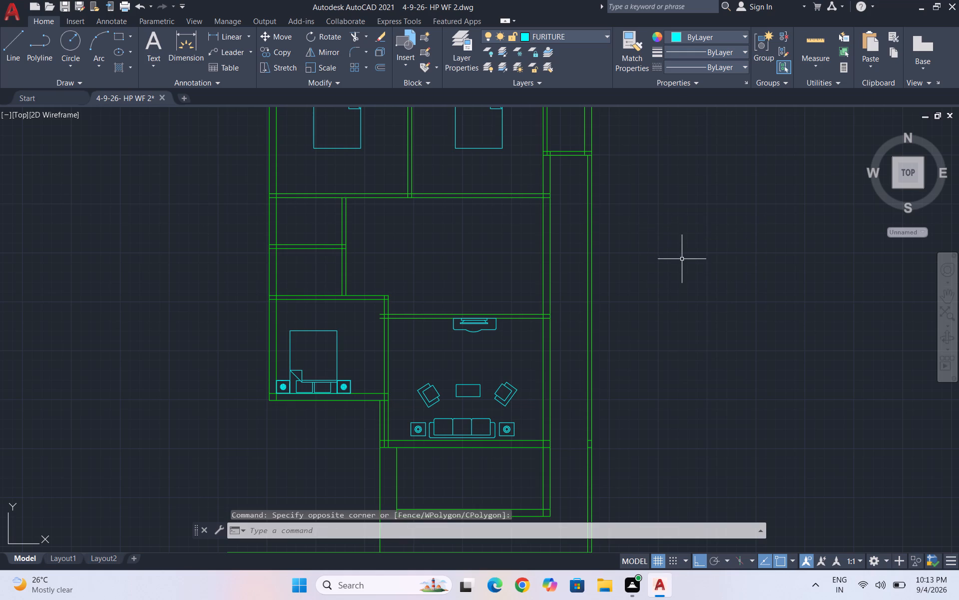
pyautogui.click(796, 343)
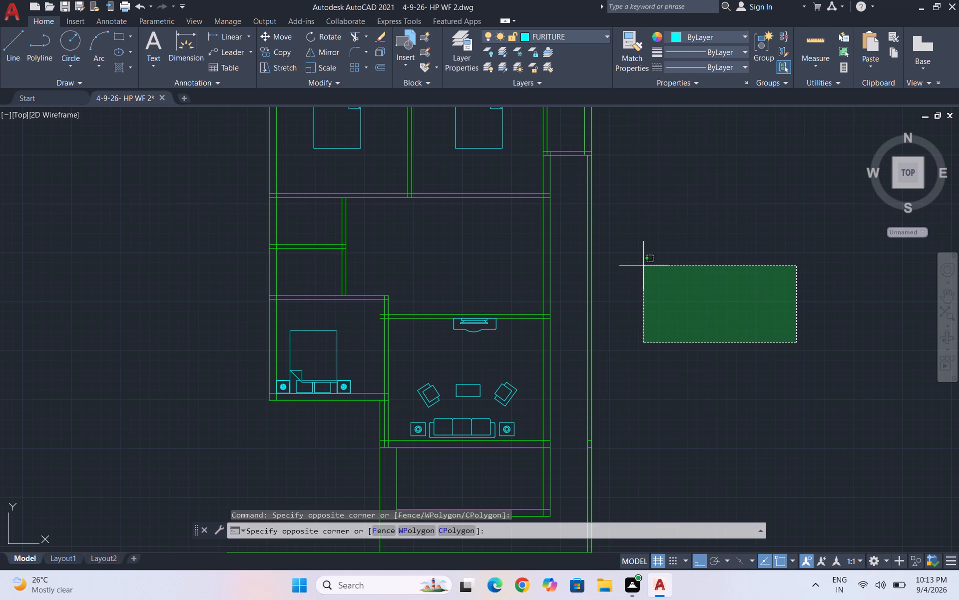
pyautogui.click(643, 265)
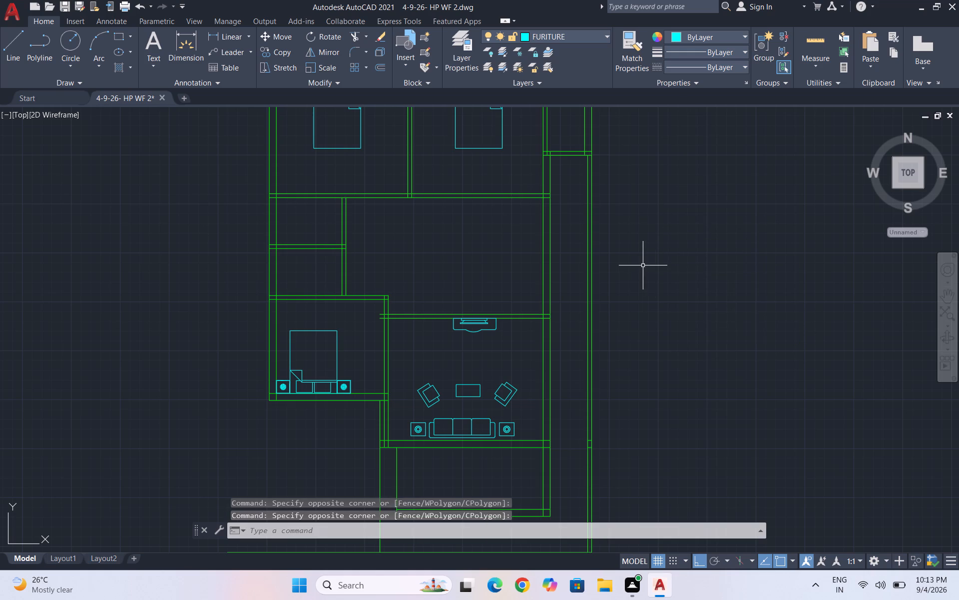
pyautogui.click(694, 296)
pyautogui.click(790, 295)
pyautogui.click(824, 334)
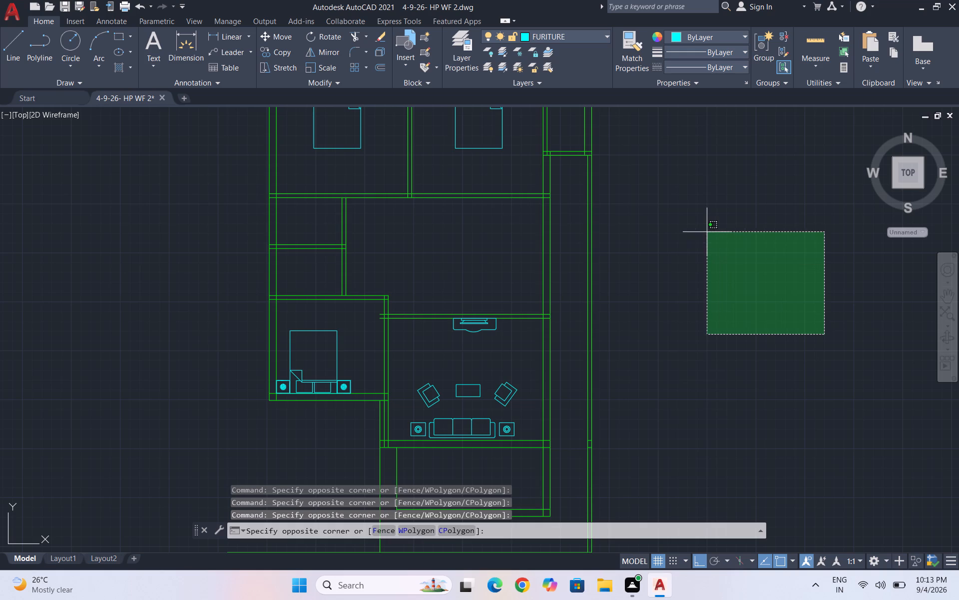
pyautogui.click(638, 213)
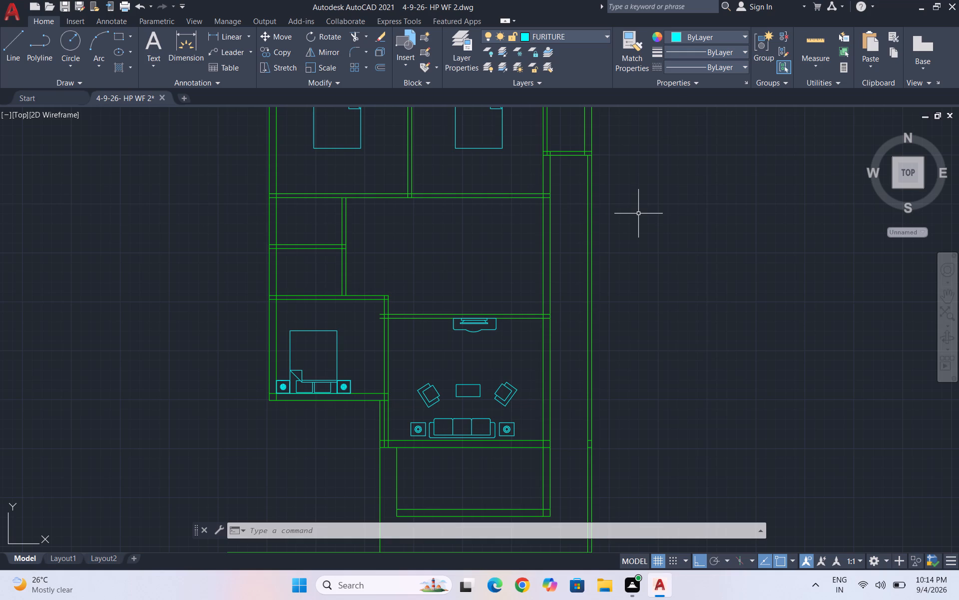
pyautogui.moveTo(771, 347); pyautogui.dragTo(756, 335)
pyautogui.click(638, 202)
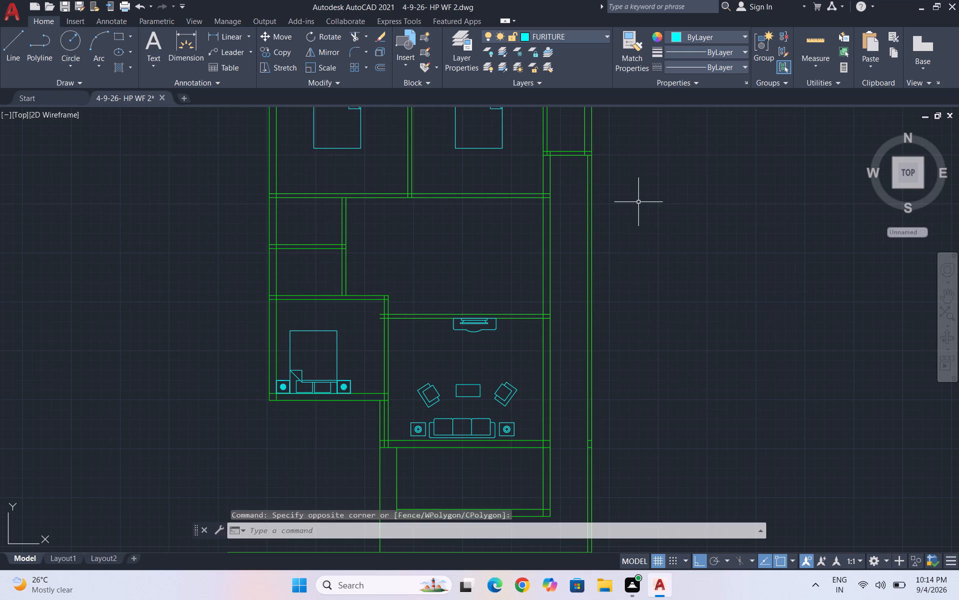
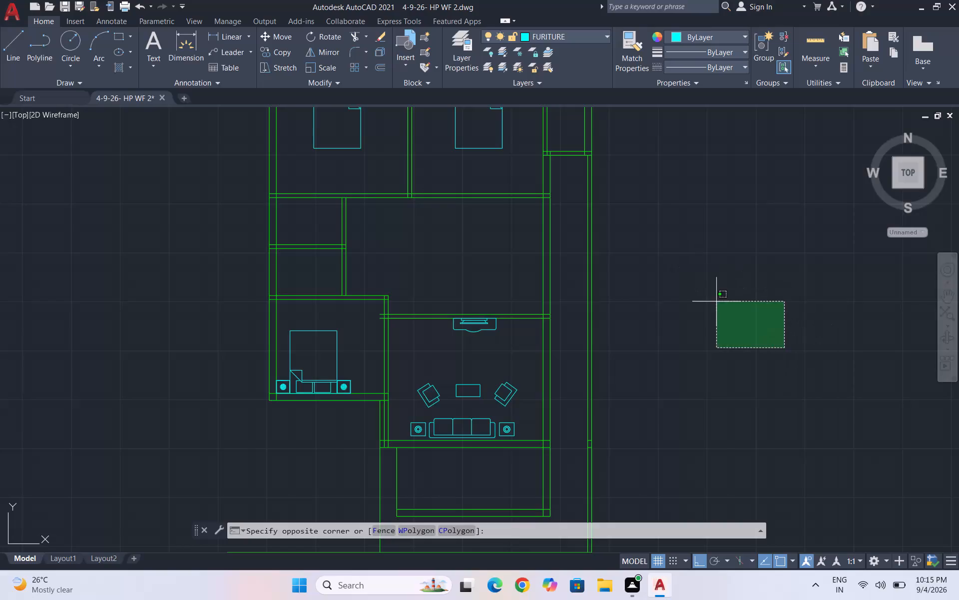
# Draw a 2' horizontal line inward from the right wall of the room above the living room, near its lower corner.
pyautogui.click(646, 249)
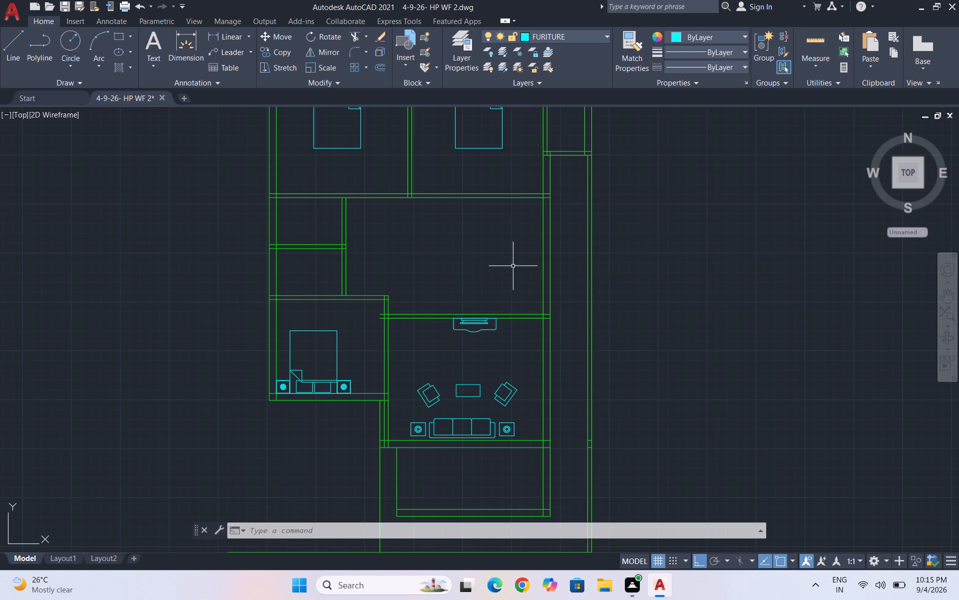
pyautogui.scroll(1, 513, 266)
pyautogui.press('l')
pyautogui.press('Return')
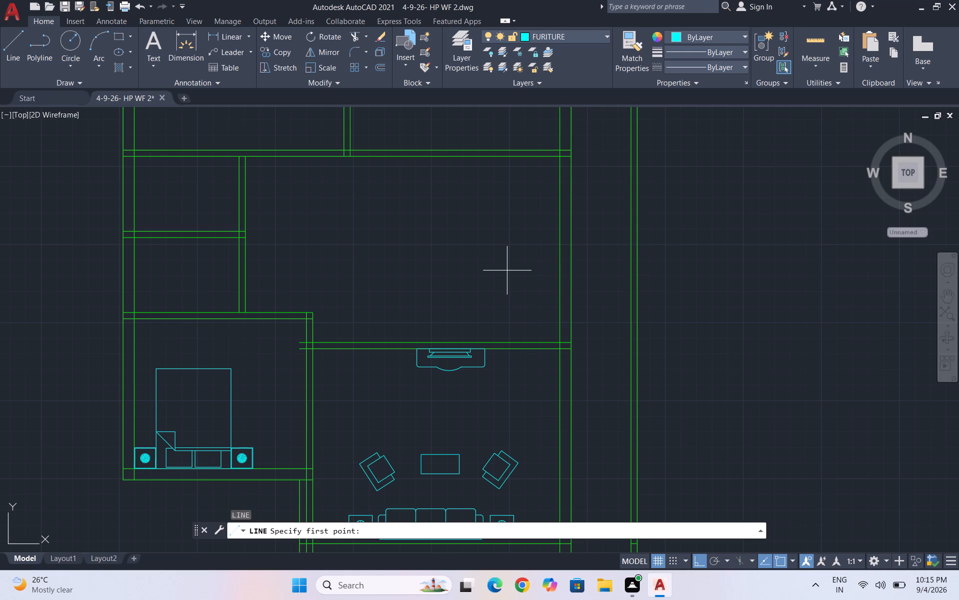
pyautogui.scroll(1, 502, 269)
pyautogui.press('l')
pyautogui.press('Return')
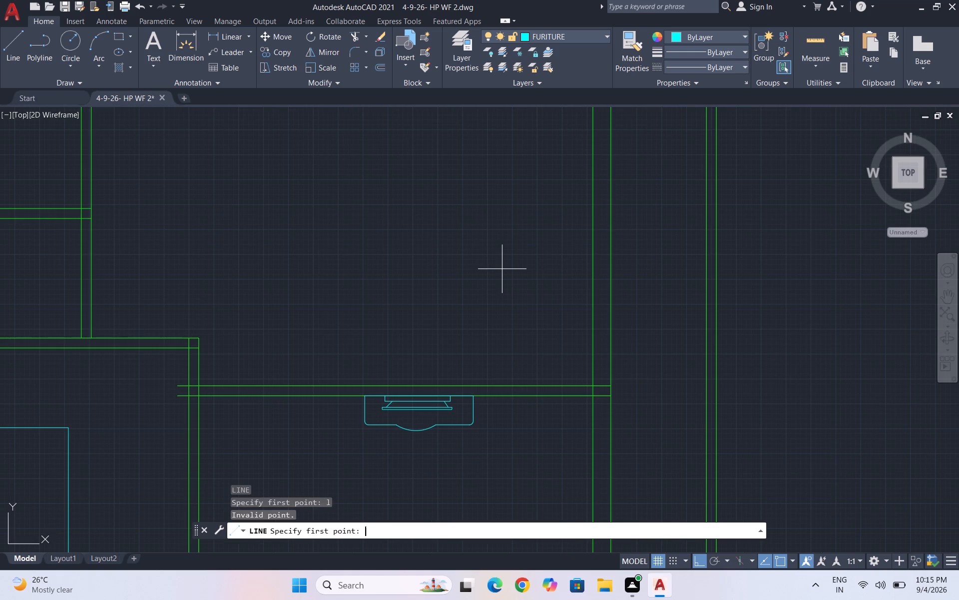
pyautogui.click(593, 341)
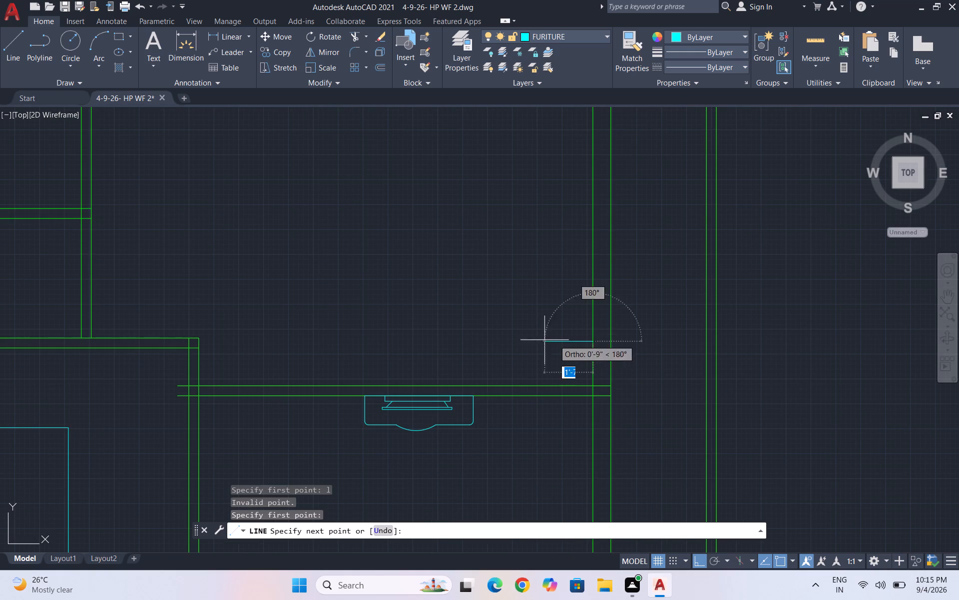
pyautogui.write("2'")
pyautogui.press('Return')
pyautogui.press('Return')
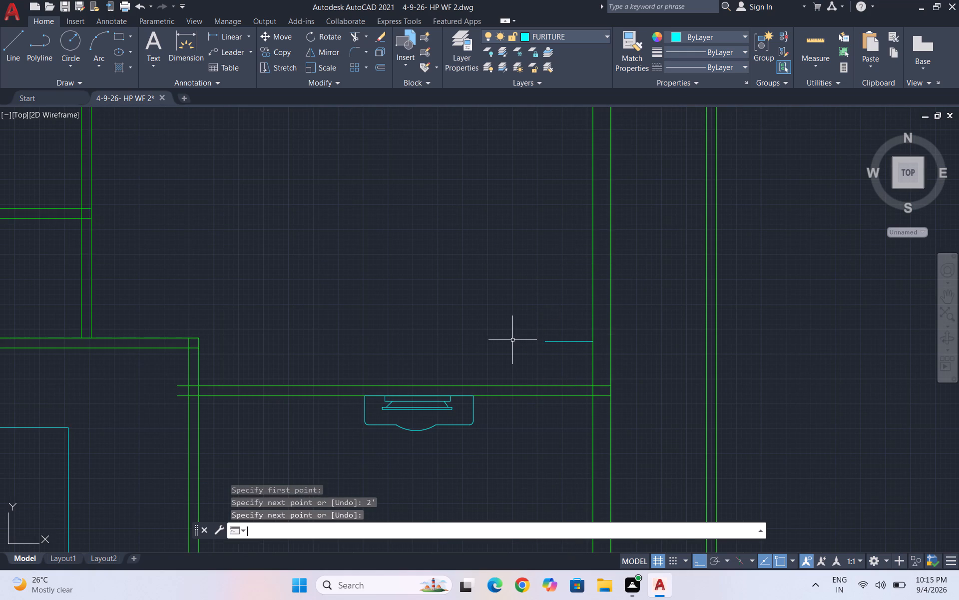
# Draw a 2' vertical line up from the room's lower wall, in line with the horizontal line's free end.
pyautogui.press('l')
pyautogui.press('Return')
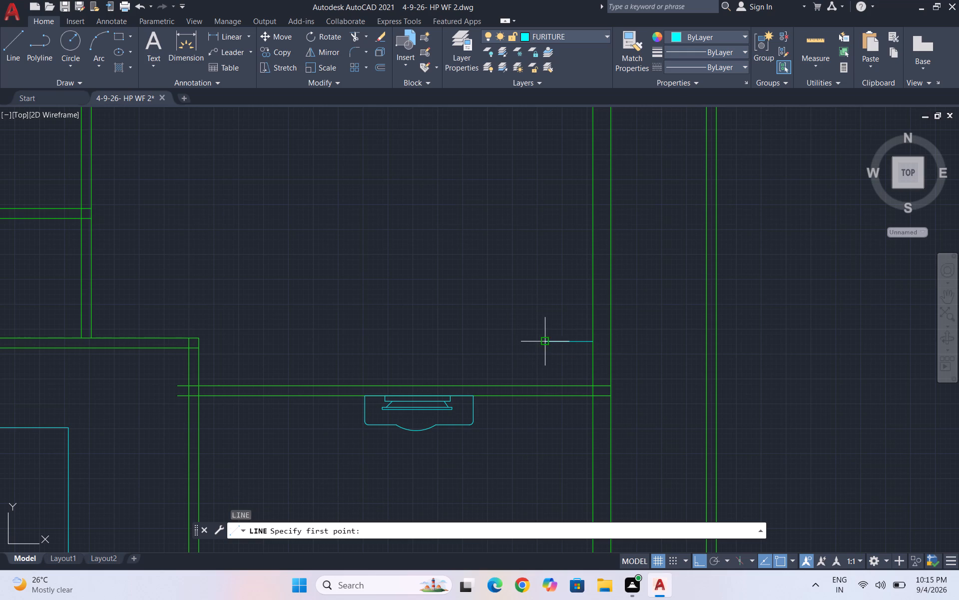
pyautogui.click(545, 386)
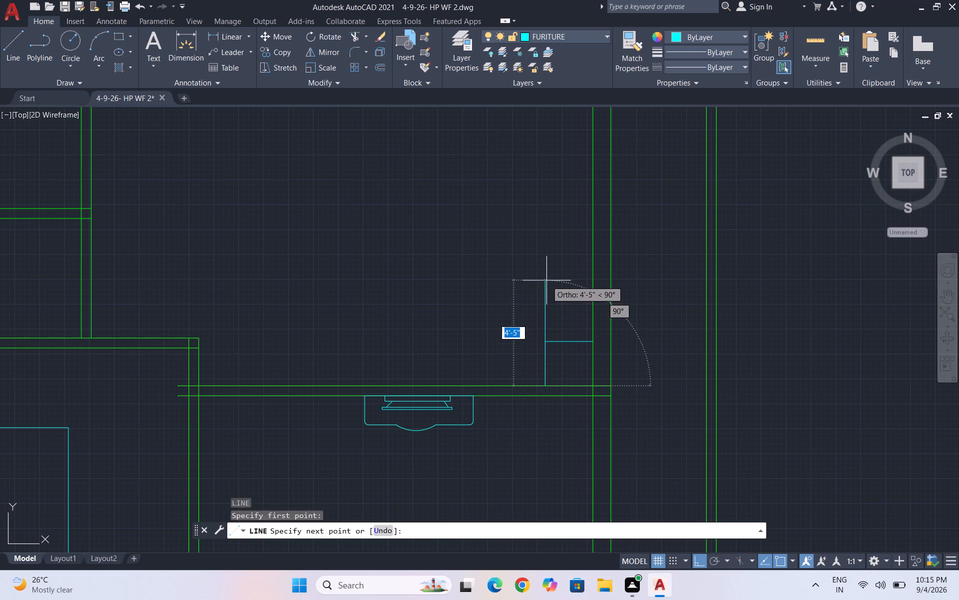
pyautogui.write("2'")
pyautogui.press('Return')
pyautogui.press('Return')
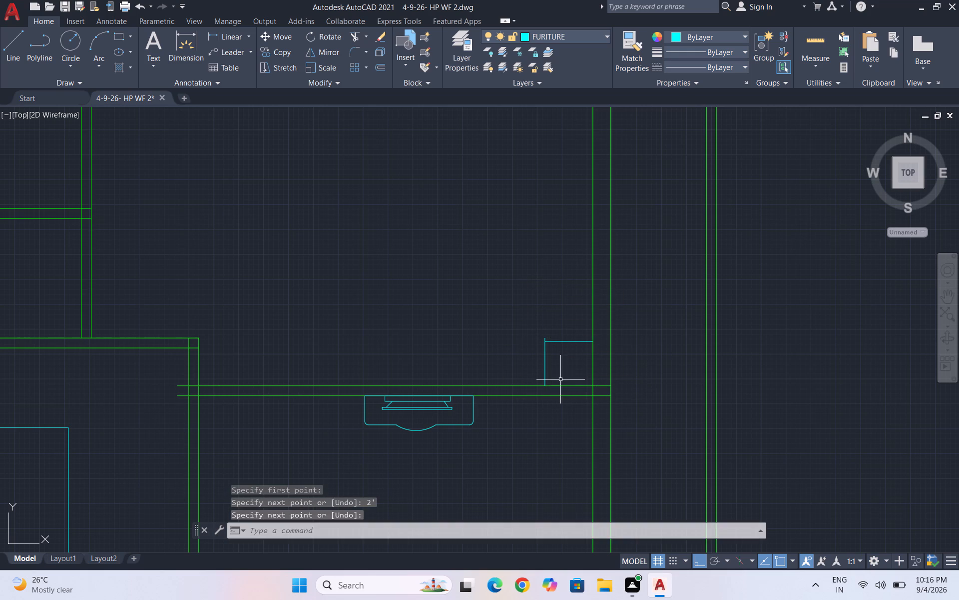
# Move the horizontal line so its free end meets the top of the 2' vertical line.
pyautogui.scroll(3, 547, 347)
pyautogui.moveTo(603, 347); pyautogui.dragTo(598, 341)
pyautogui.click(564, 293)
pyautogui.press('m')
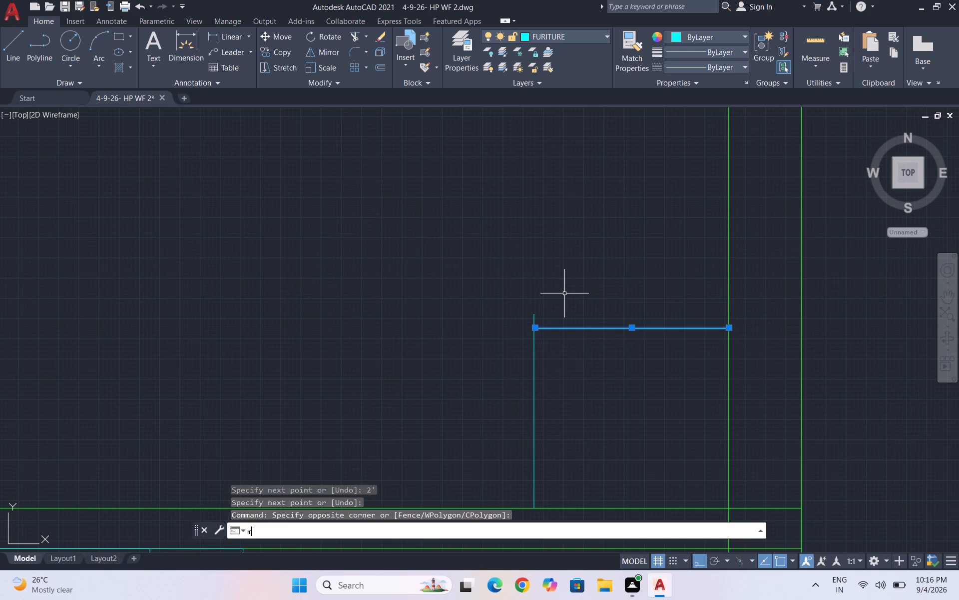
pyautogui.press('Return')
pyautogui.click(538, 329)
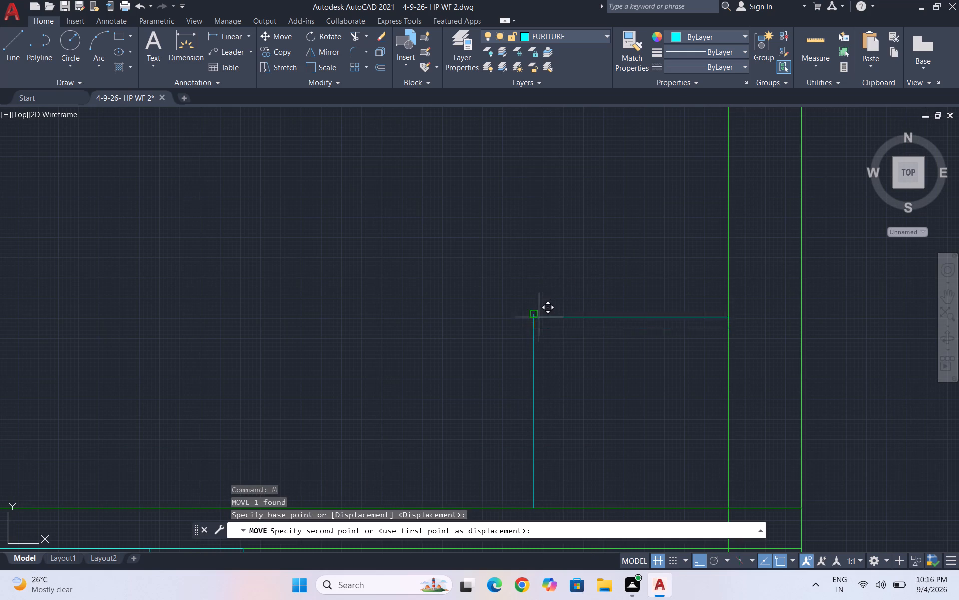
pyautogui.click(532, 317)
pyautogui.scroll(-2, 538, 304)
pyautogui.press('Escape')
pyautogui.press('Escape')
pyautogui.scroll(-3, 526, 286)
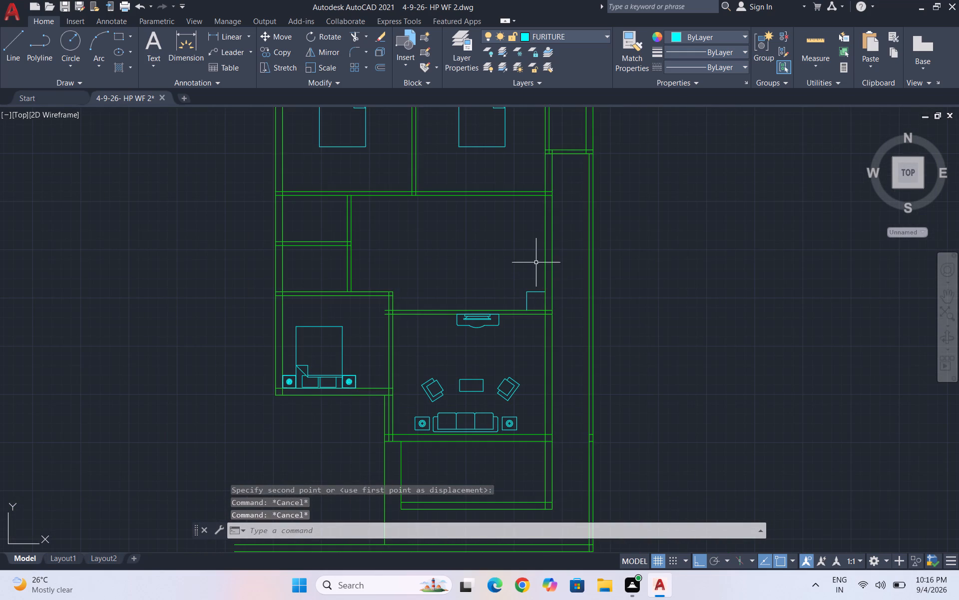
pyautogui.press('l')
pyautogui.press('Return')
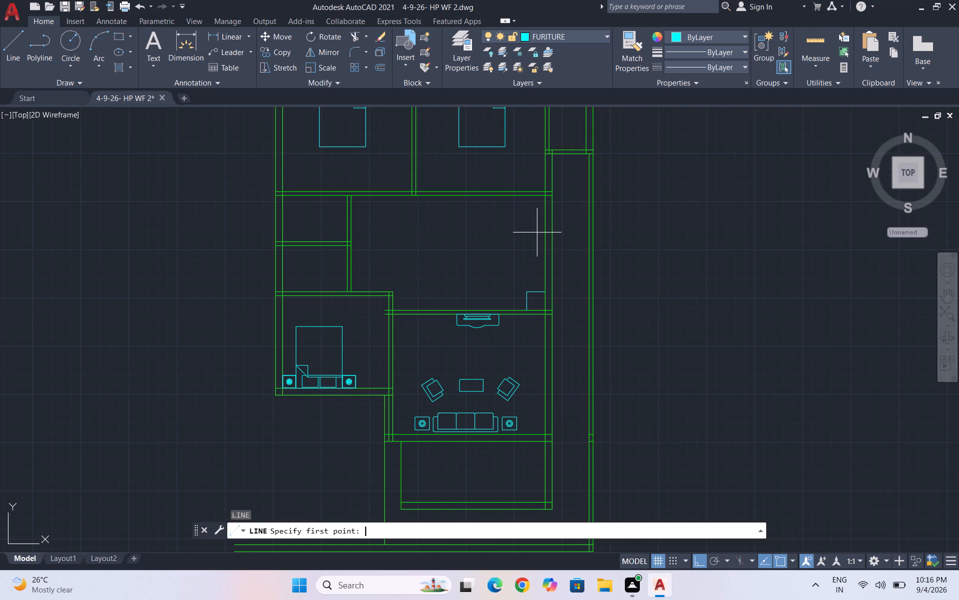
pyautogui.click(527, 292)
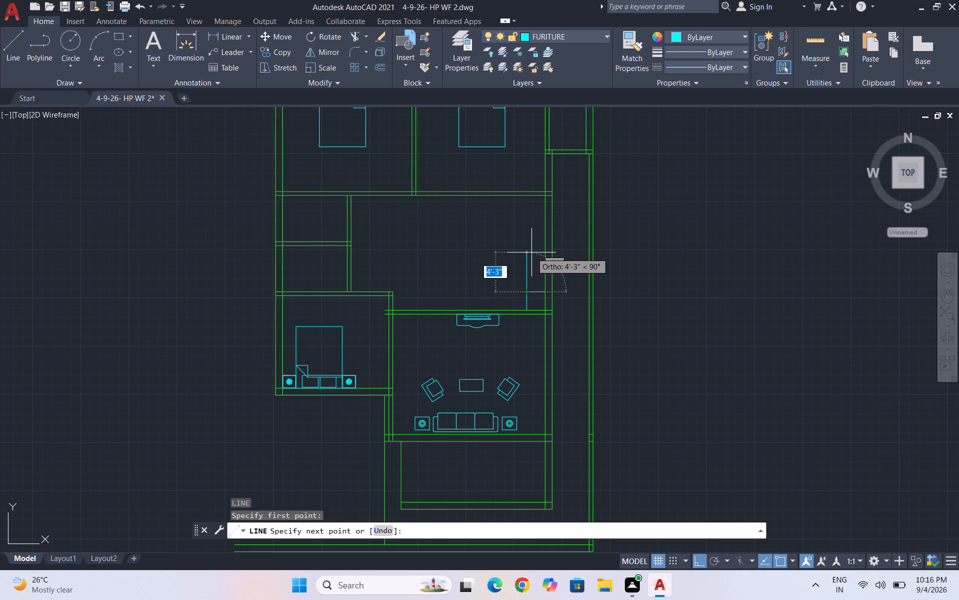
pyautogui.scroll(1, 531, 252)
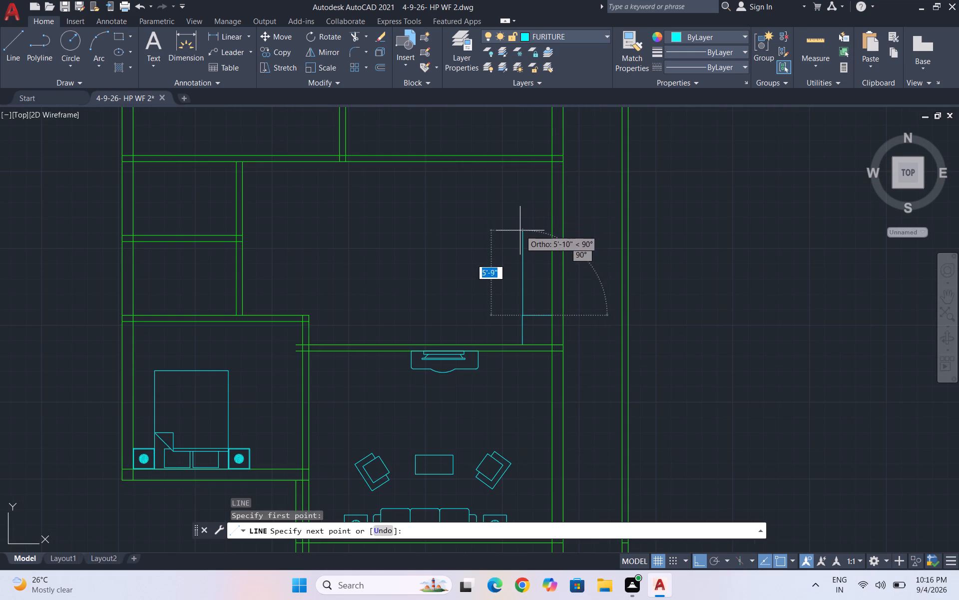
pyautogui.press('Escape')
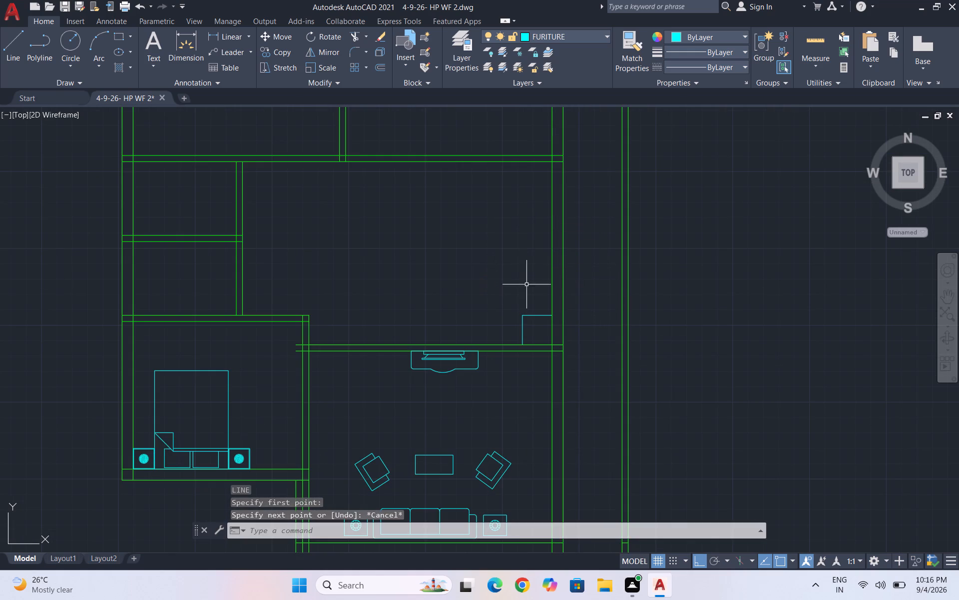
# Draw the counter edge from the 2' corner upward about 5'-8", and across to the right wall.
pyautogui.press('l')
pyautogui.press('Return')
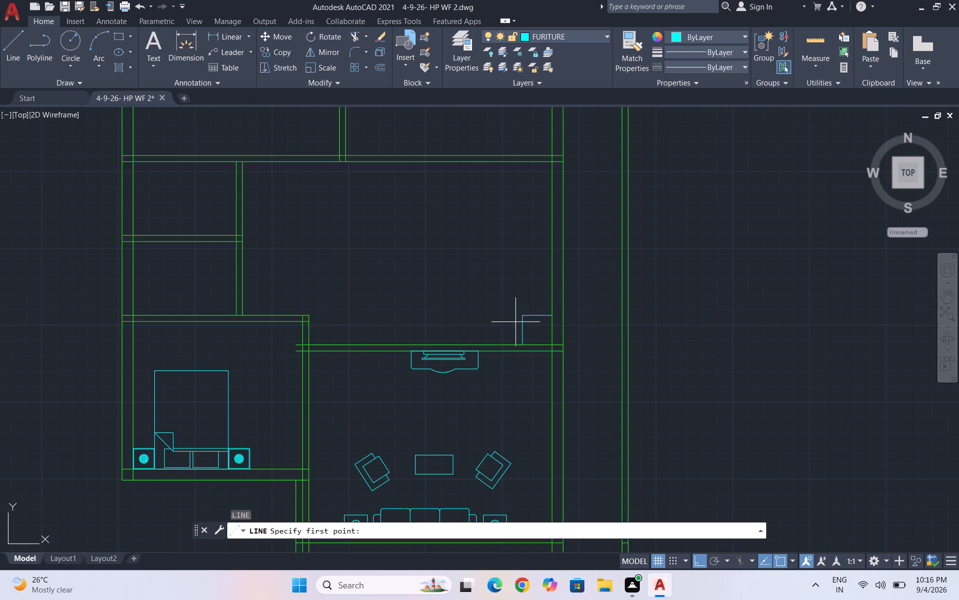
pyautogui.click(522, 316)
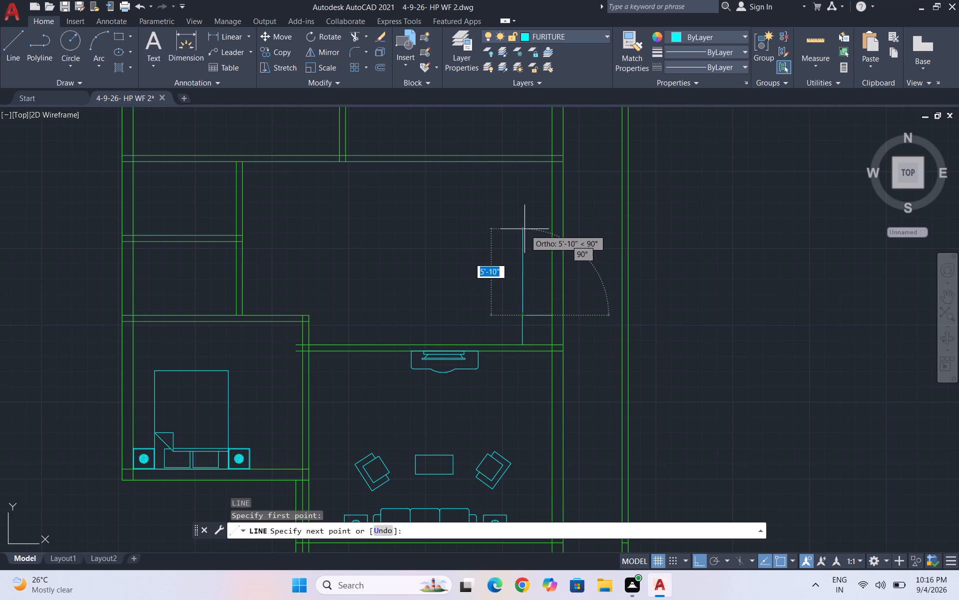
pyautogui.click(523, 232)
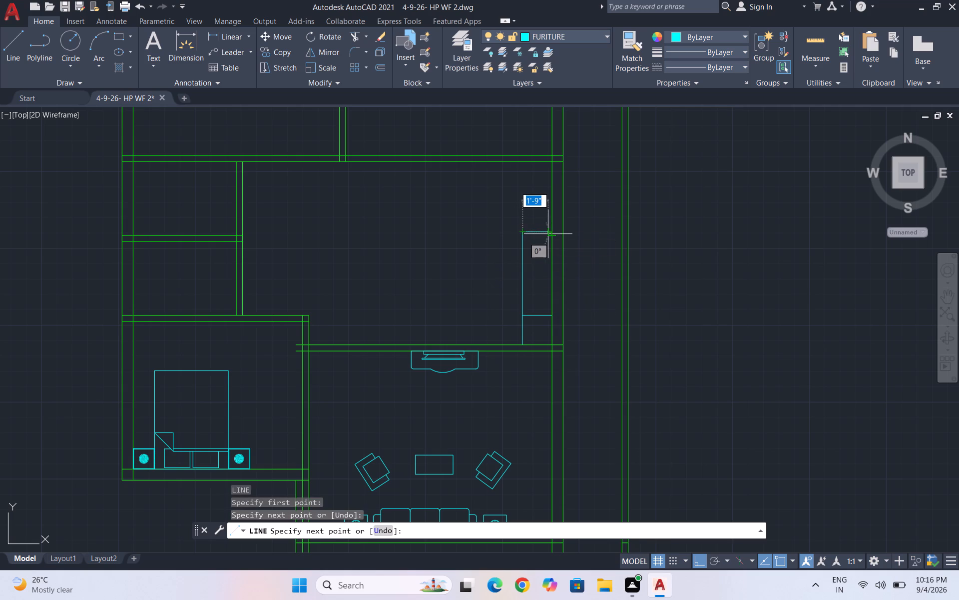
pyautogui.click(548, 234)
pyautogui.press('Escape')
# Draw the counter's other edge from the 2' corner leftward about 9', and down to the lower wall.
pyautogui.press('space')
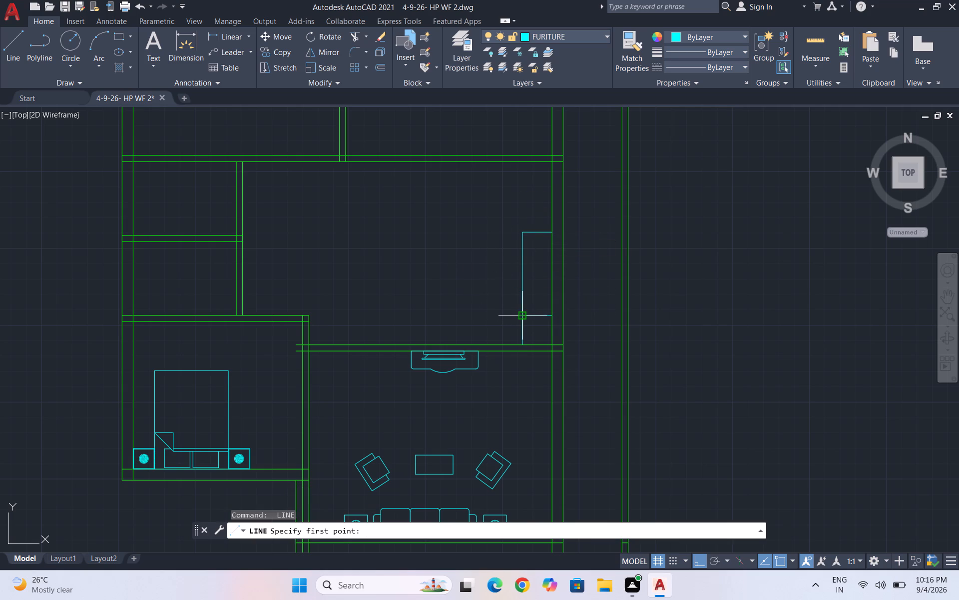
pyautogui.click(523, 315)
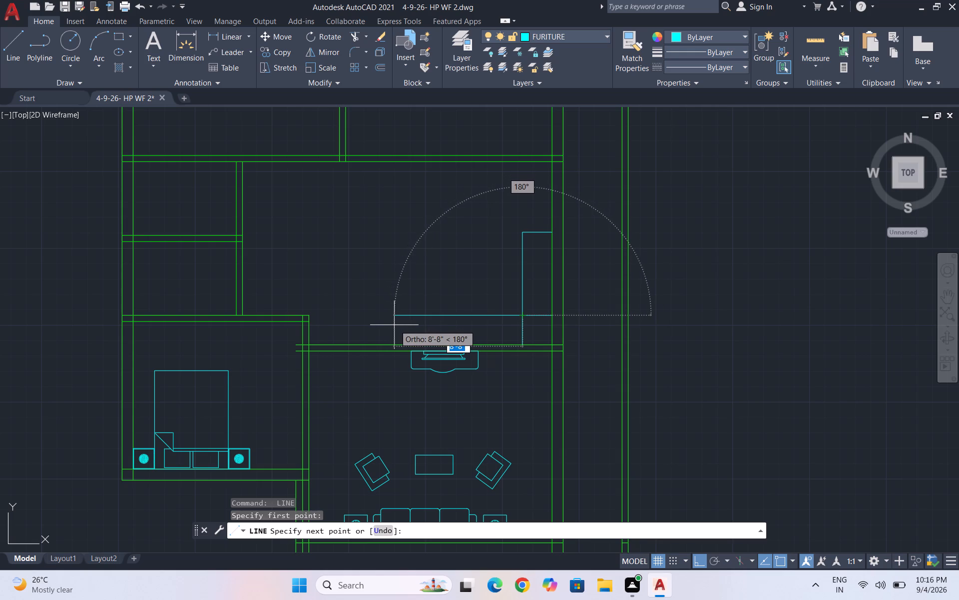
pyautogui.click(390, 324)
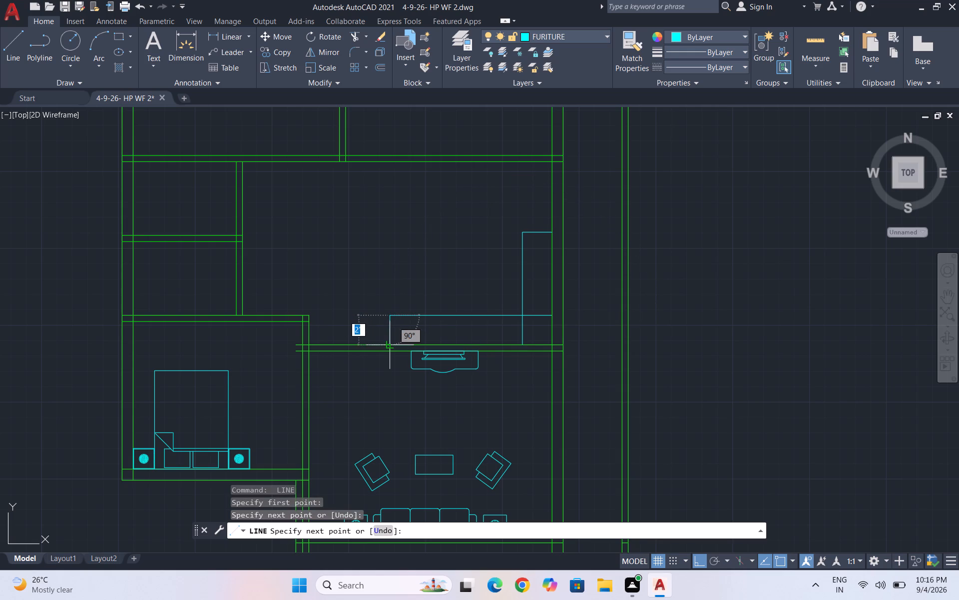
pyautogui.click(391, 343)
pyautogui.press('Escape')
# Delete the two 2' construction lines inside the counter's corner.
pyautogui.scroll(1, 518, 321)
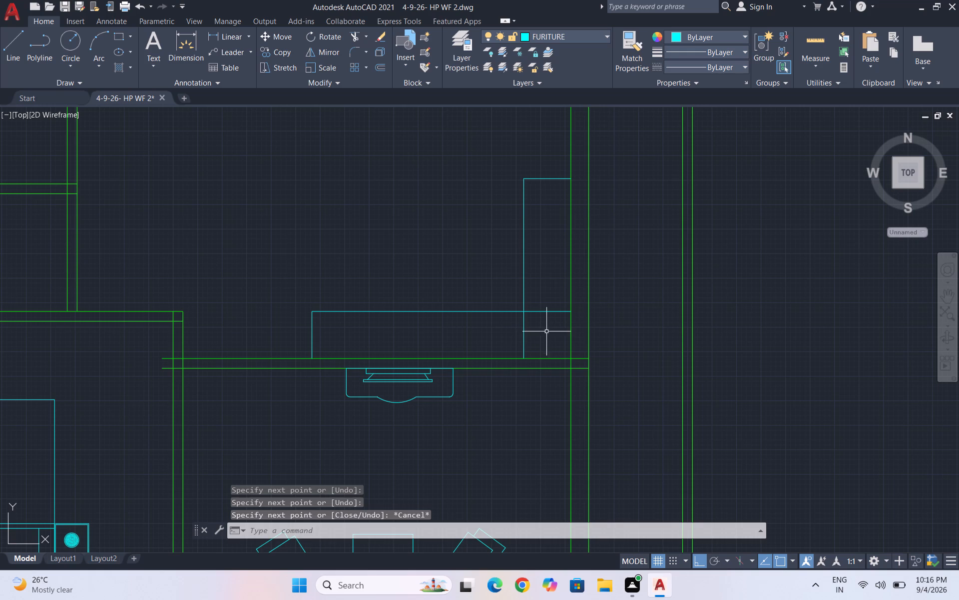
pyautogui.moveTo(545, 335); pyautogui.dragTo(538, 335)
pyautogui.click(497, 337)
pyautogui.click(553, 322)
pyautogui.click(546, 301)
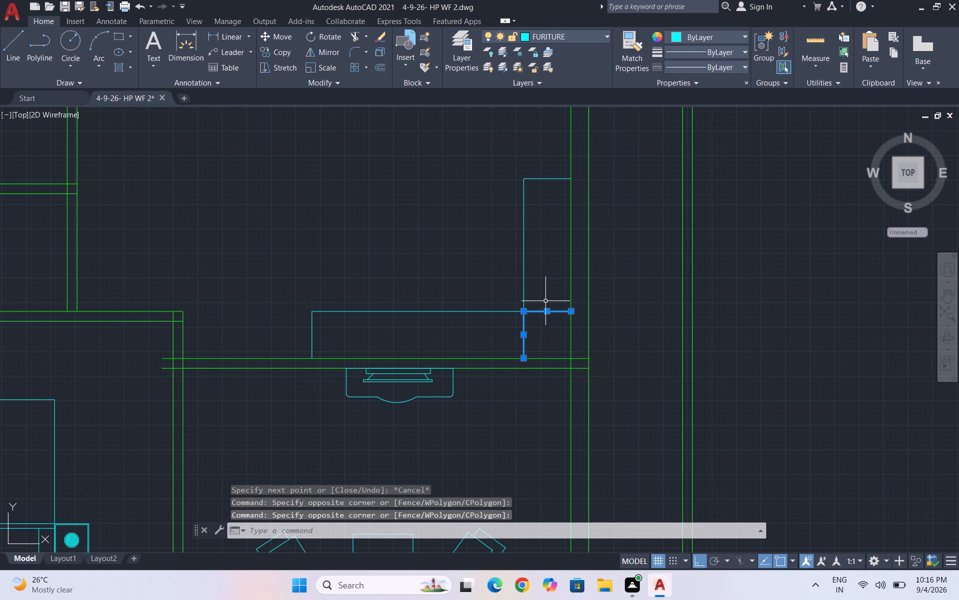
pyautogui.press('Delete')
pyautogui.press('Escape')
pyautogui.press('Escape')
# Draw a rectangle about 3'-8" by 1'-6" within the counter strip along the lower wall.
pyautogui.scroll(1, 497, 326)
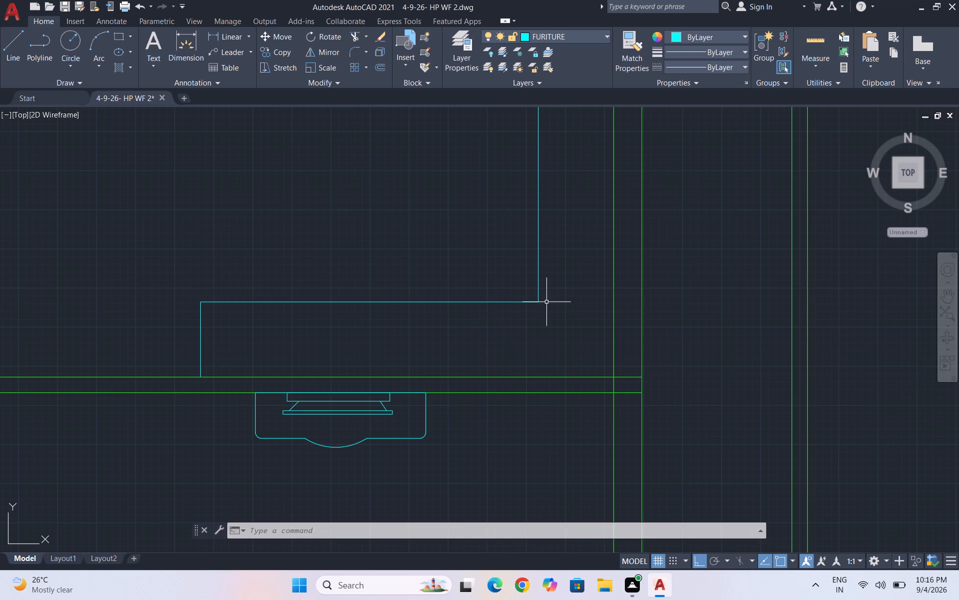
pyautogui.scroll(1, 596, 338)
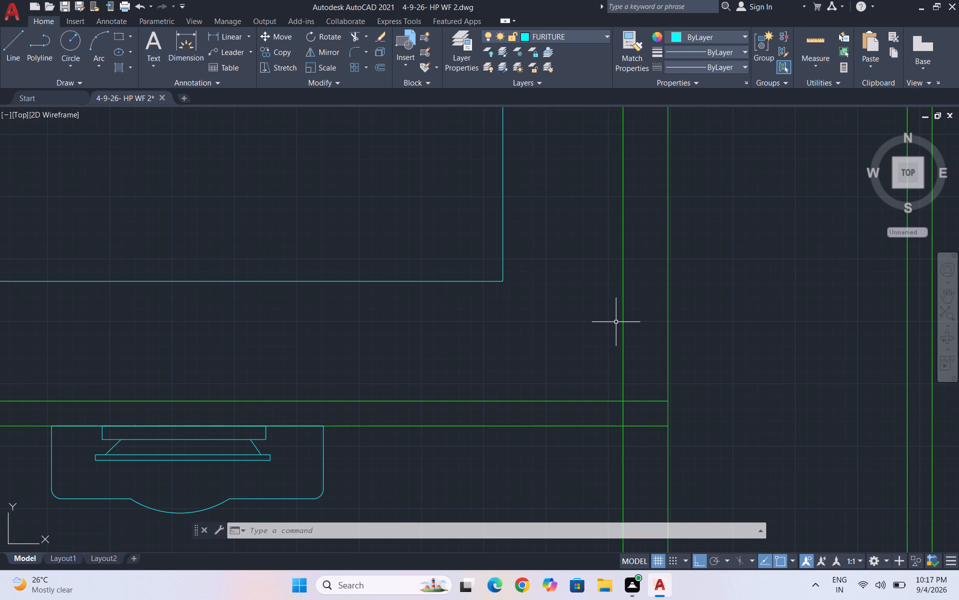
pyautogui.scroll(-3, 575, 305)
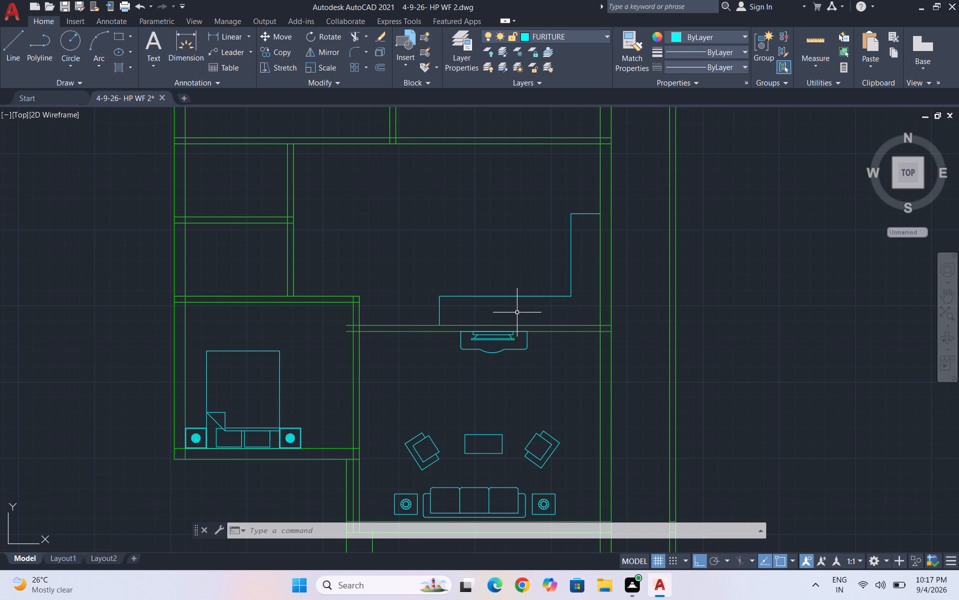
pyautogui.scroll(1, 501, 325)
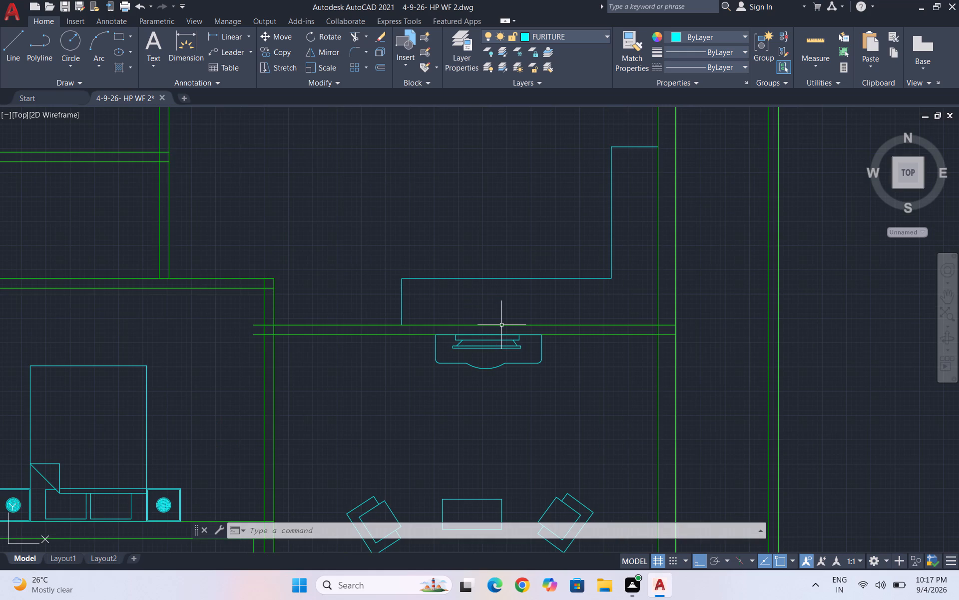
pyautogui.write('rec')
pyautogui.press('Return')
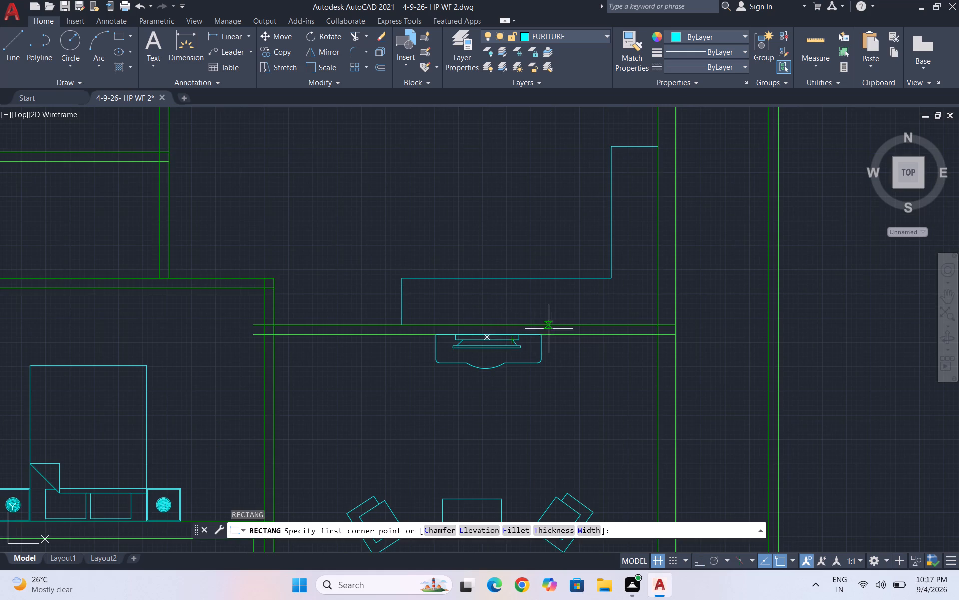
pyautogui.scroll(3, 551, 319)
pyautogui.click(540, 322)
pyautogui.scroll(-2, 463, 247)
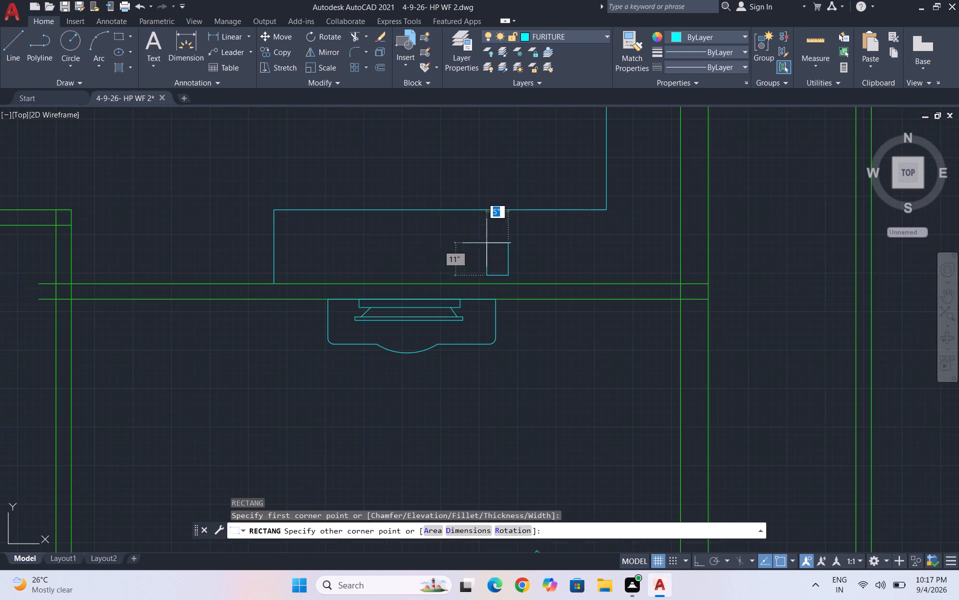
pyautogui.scroll(1, 374, 223)
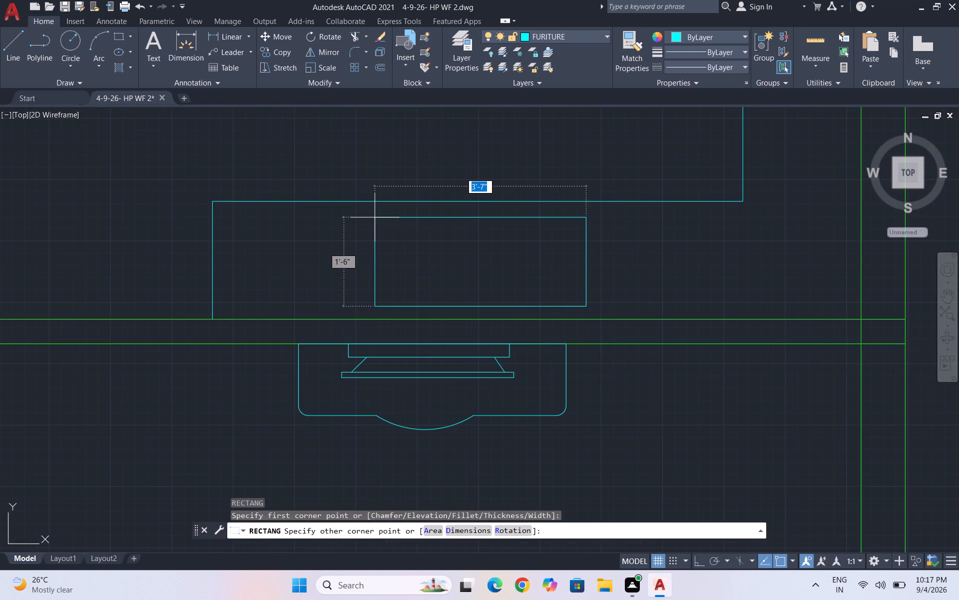
pyautogui.click(369, 218)
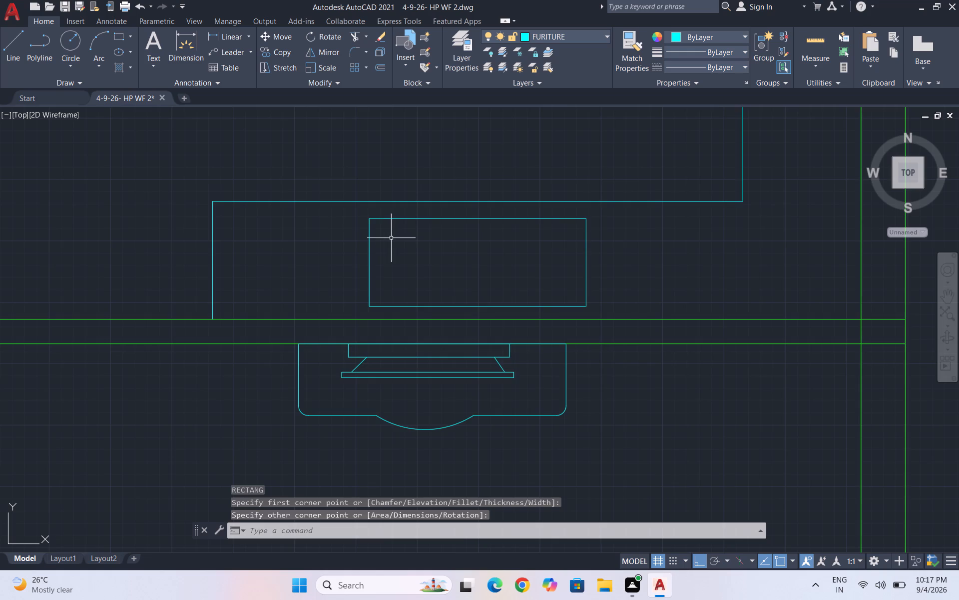
# Draw a smaller rectangle about 12" by 11" inside the left part of the counter rectangle.
pyautogui.scroll(1, 393, 243)
pyautogui.write('rec')
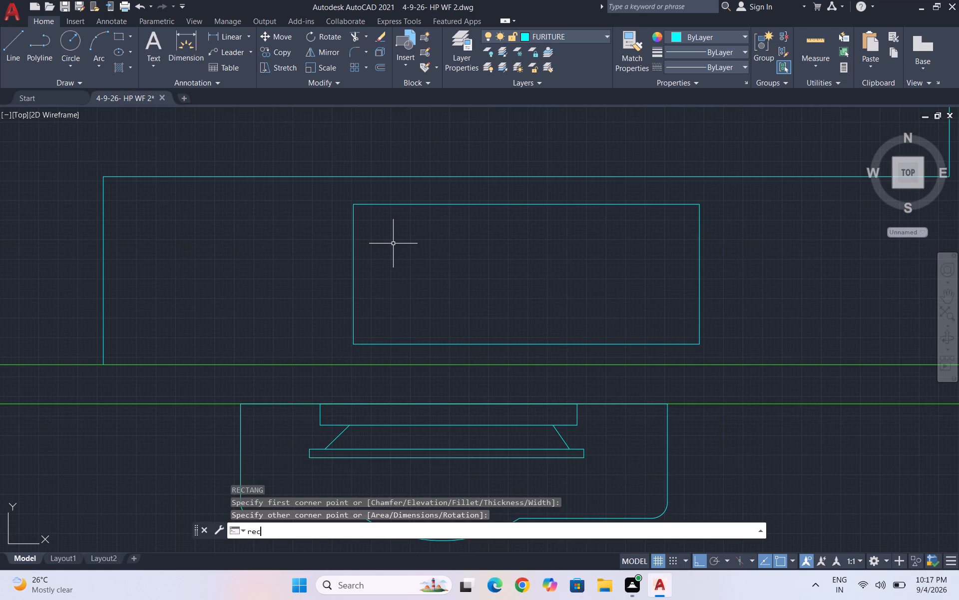
pyautogui.press('Return')
pyautogui.click(480, 313)
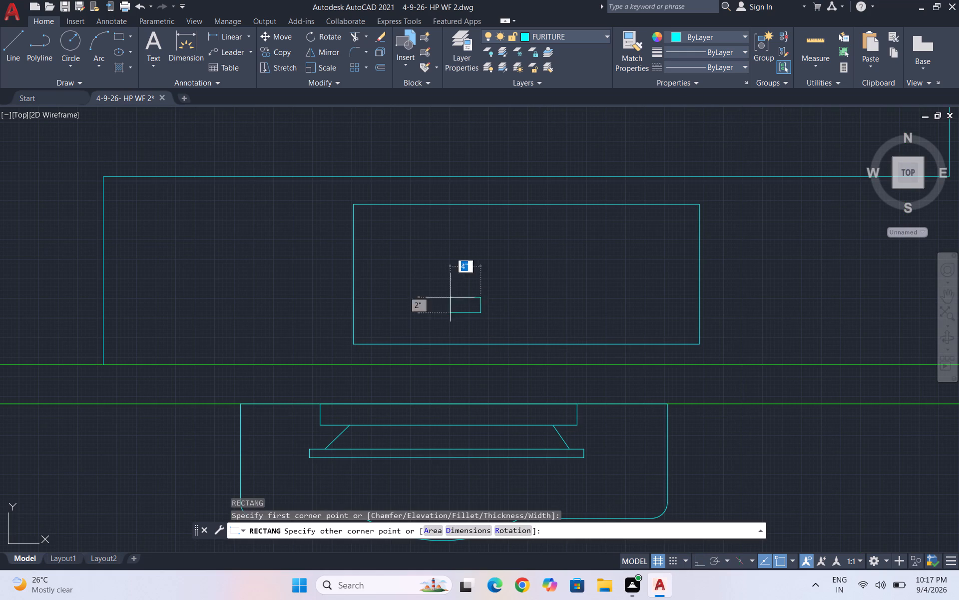
pyautogui.click(383, 227)
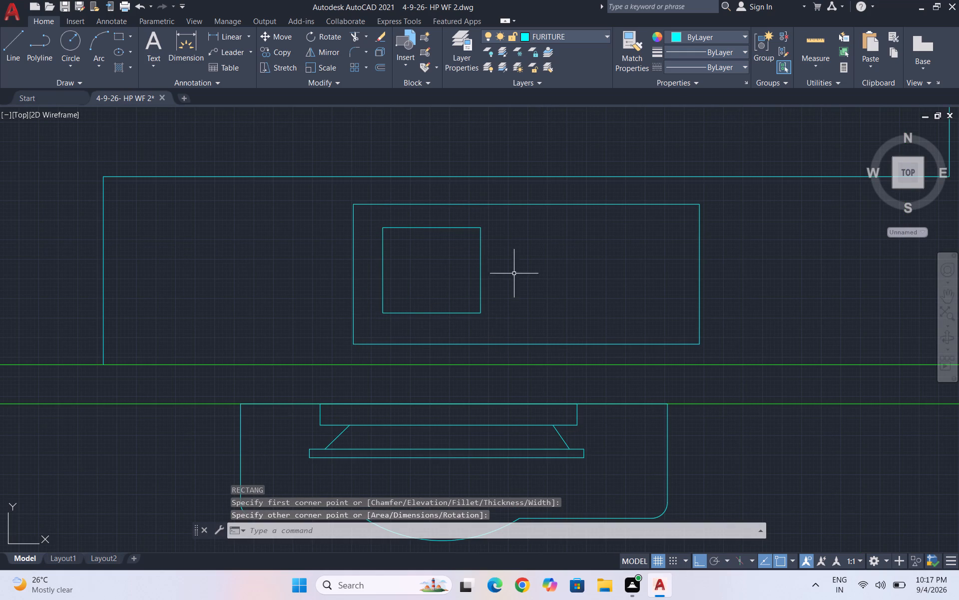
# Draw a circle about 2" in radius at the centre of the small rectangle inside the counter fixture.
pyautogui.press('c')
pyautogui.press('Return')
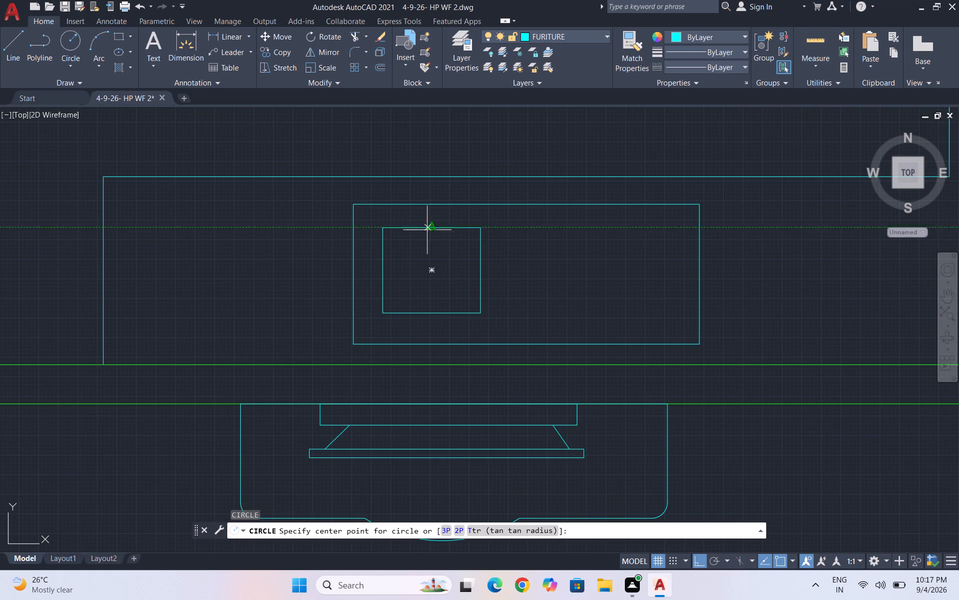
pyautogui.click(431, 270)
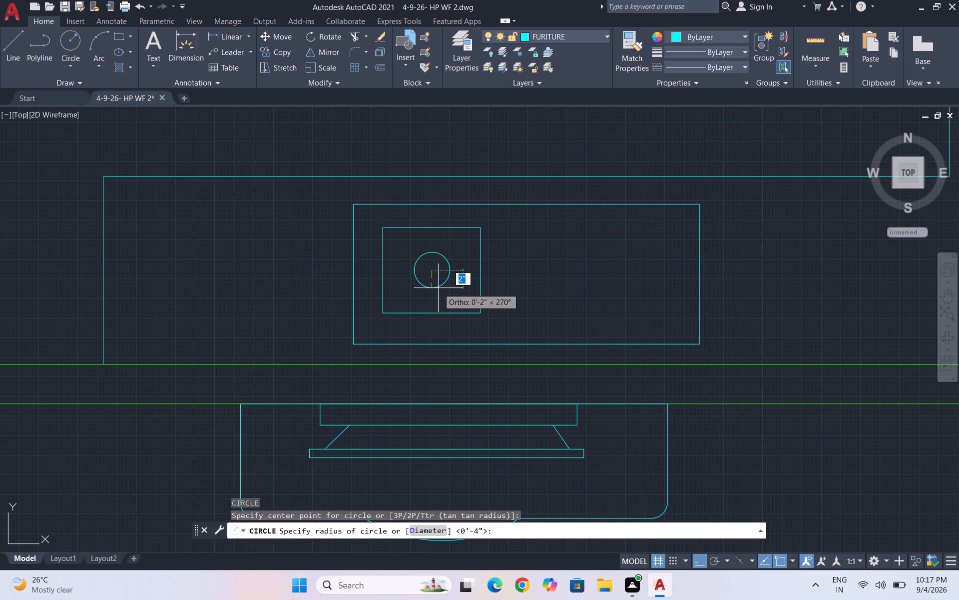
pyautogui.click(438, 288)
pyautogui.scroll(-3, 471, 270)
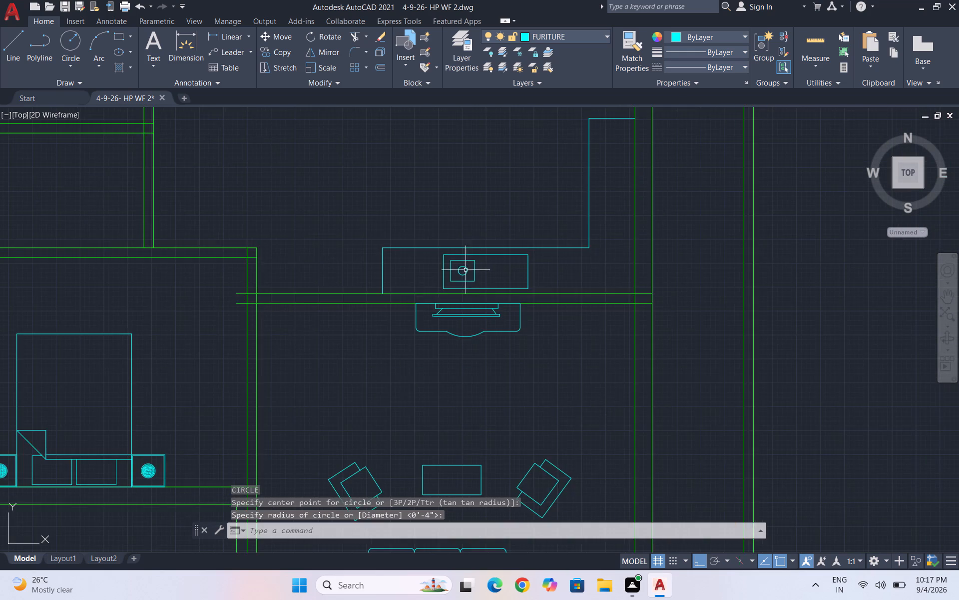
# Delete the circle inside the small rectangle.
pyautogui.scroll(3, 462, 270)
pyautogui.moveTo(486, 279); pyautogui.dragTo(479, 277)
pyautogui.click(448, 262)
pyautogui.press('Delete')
# Draw a circle about 1" in radius at the small rectangle's centre as the sink drain.
pyautogui.press('c')
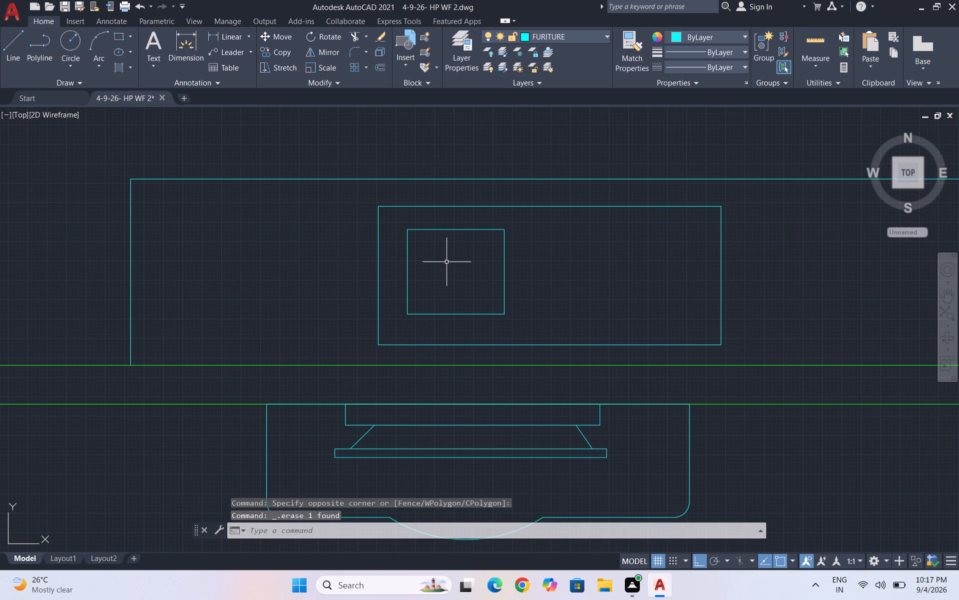
pyautogui.press('Return')
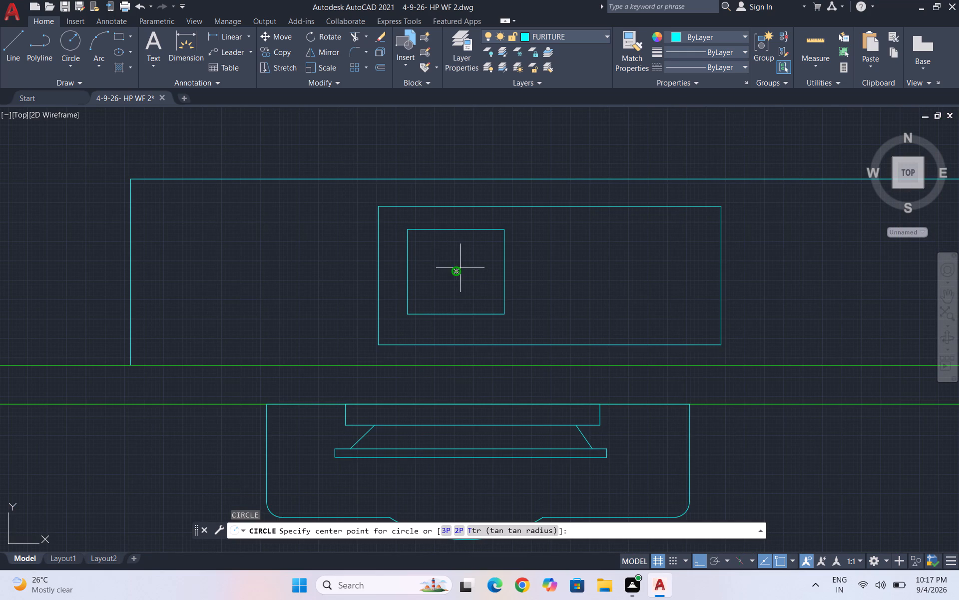
pyautogui.click(460, 268)
pyautogui.click(462, 281)
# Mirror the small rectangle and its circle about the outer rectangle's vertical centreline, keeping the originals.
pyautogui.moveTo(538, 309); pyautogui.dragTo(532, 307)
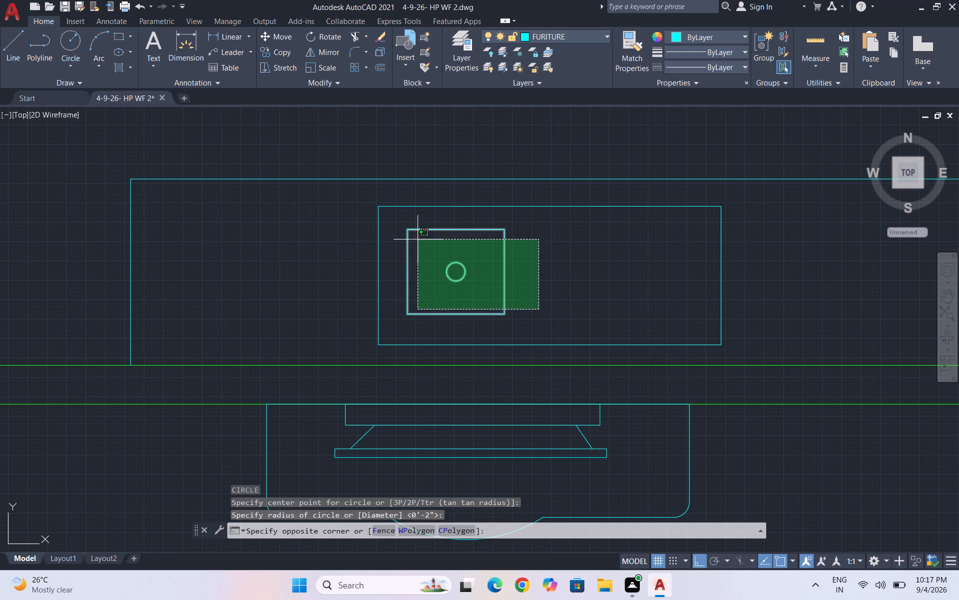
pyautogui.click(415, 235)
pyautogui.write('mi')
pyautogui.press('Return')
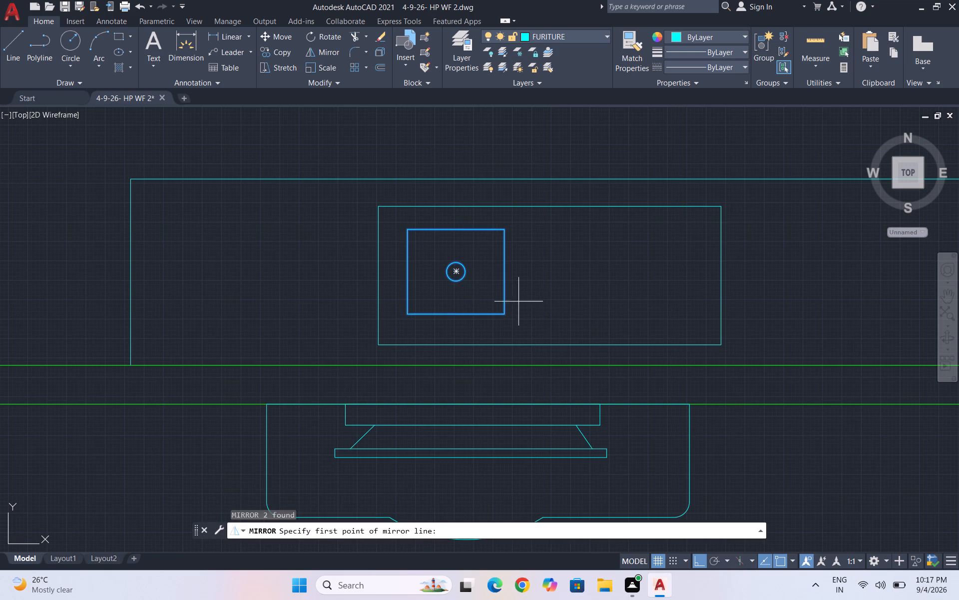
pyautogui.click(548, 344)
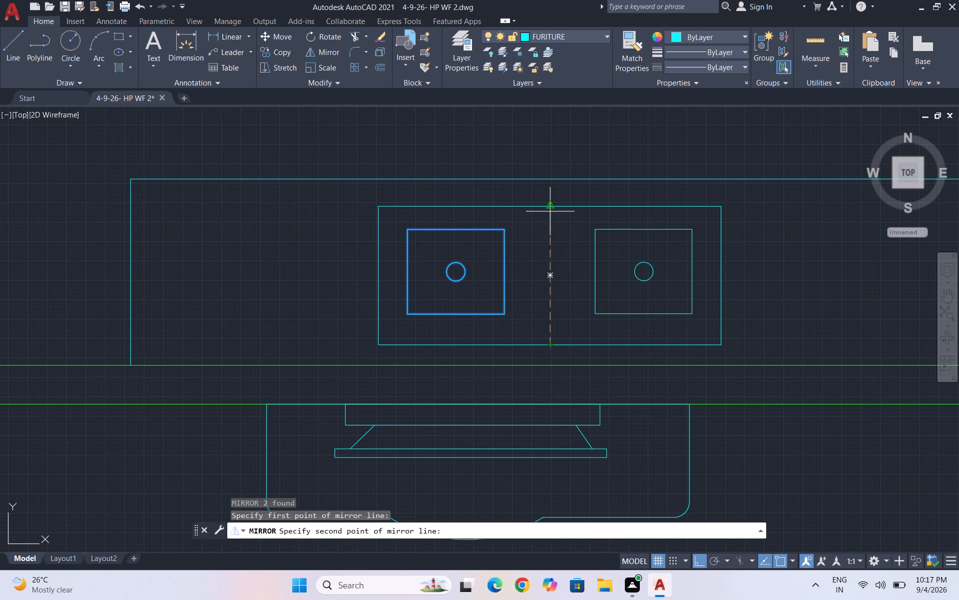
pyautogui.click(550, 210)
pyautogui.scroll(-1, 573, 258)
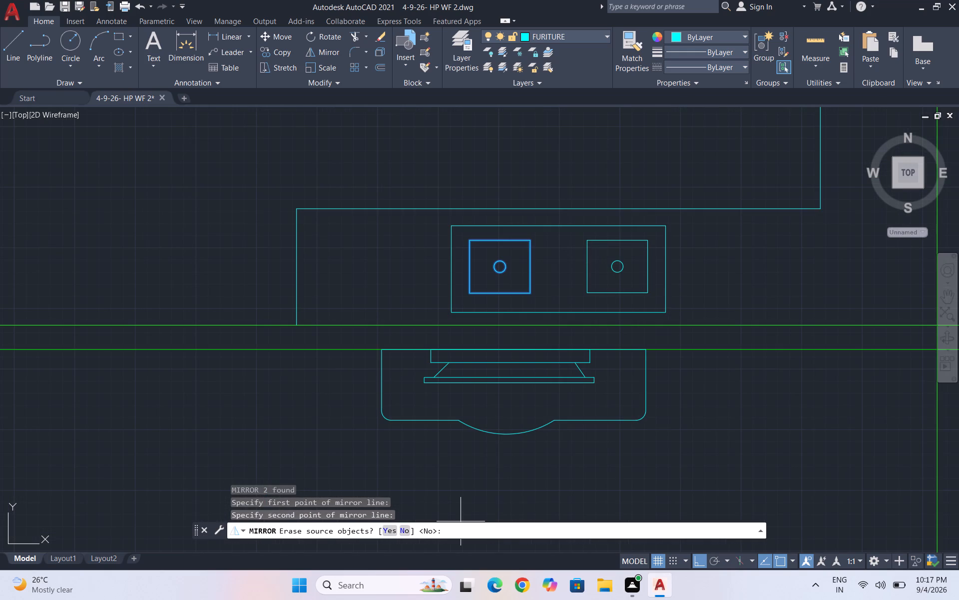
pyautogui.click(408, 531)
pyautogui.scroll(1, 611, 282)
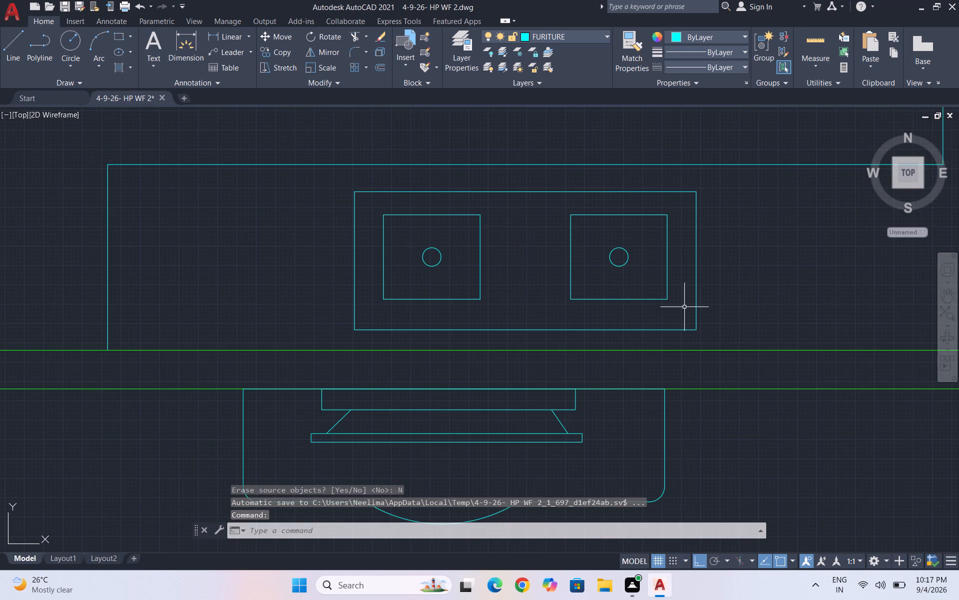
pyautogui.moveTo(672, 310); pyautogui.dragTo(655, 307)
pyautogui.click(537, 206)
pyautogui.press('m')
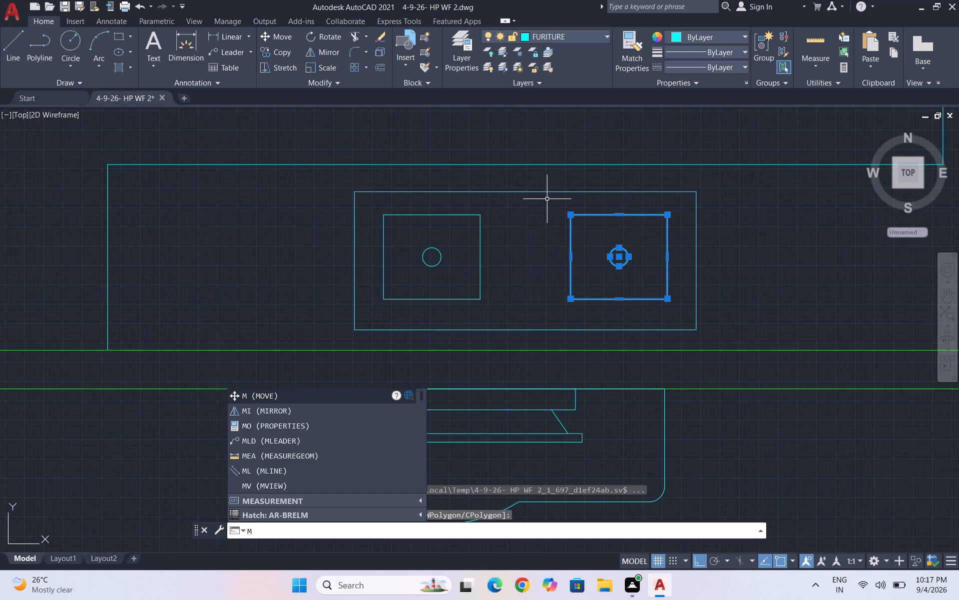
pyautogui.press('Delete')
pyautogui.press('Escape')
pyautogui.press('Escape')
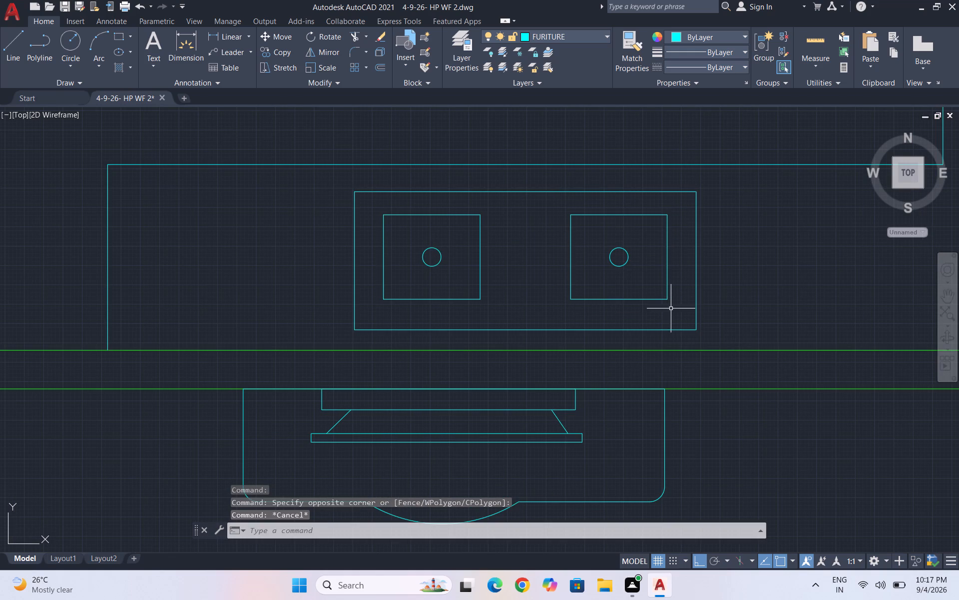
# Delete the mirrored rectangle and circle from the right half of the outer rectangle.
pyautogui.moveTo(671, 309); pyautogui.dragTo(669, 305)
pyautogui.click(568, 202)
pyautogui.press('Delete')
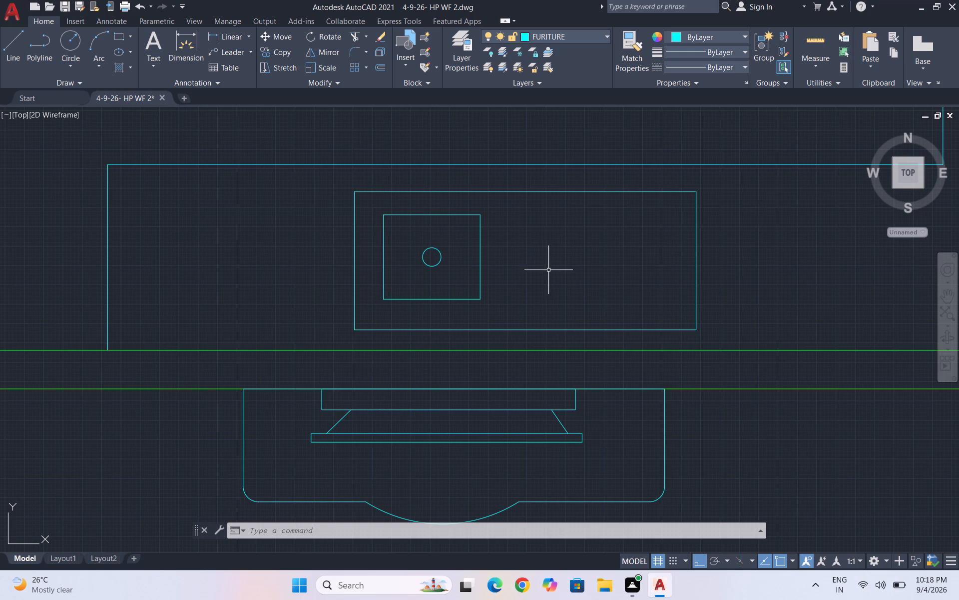
# Fillet all four corners of the small basin rectangle with a 2" radius.
pyautogui.scroll(1, 415, 211)
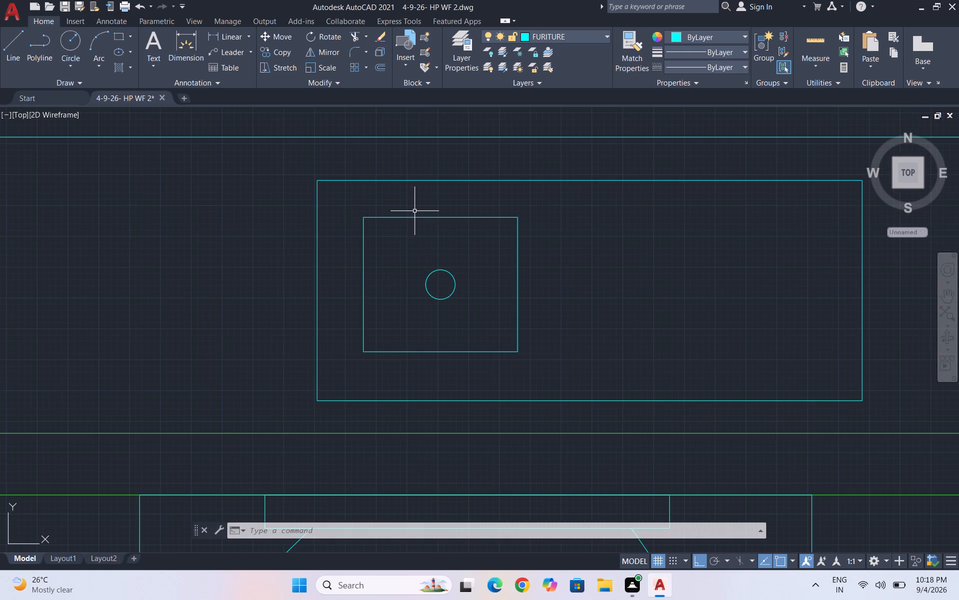
pyautogui.press('f')
pyautogui.press('Return')
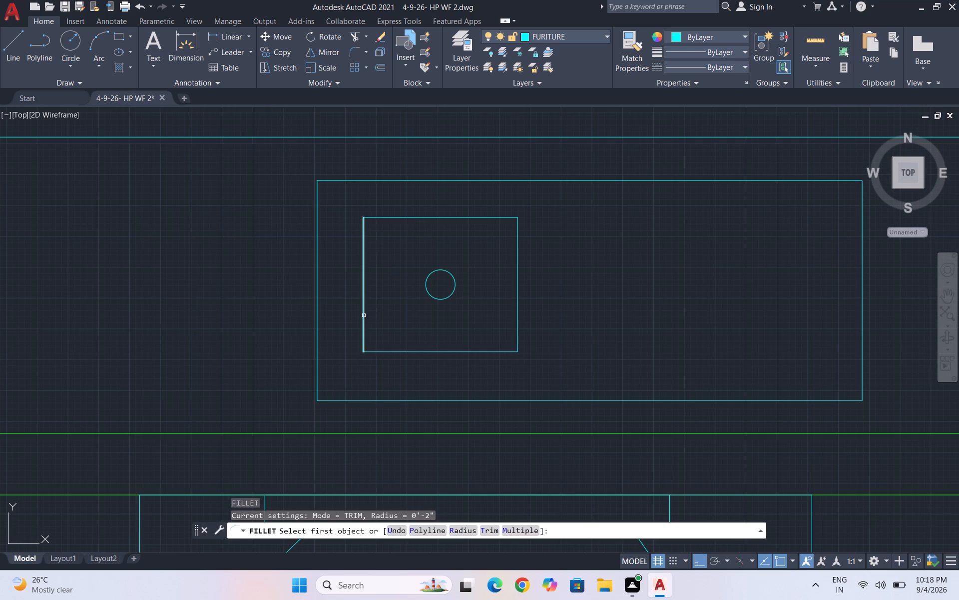
pyautogui.click(364, 315)
pyautogui.click(399, 352)
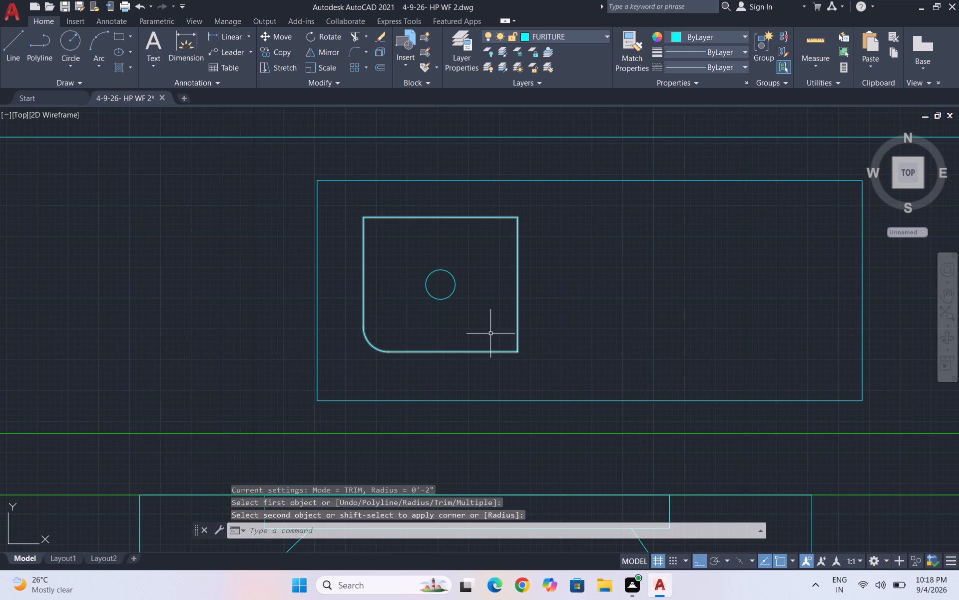
pyautogui.press('space')
pyautogui.click(533, 533)
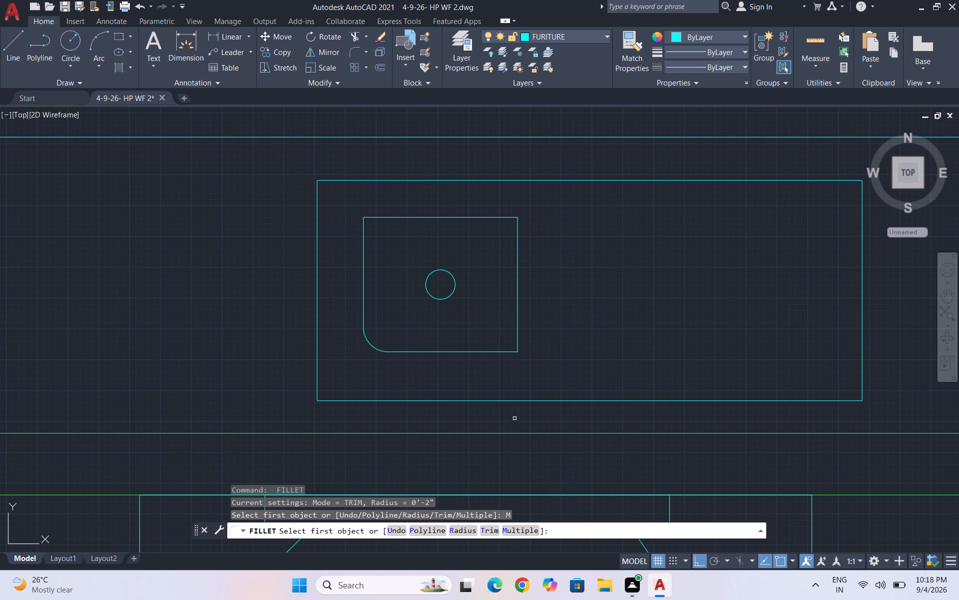
pyautogui.click(494, 350)
pyautogui.click(519, 321)
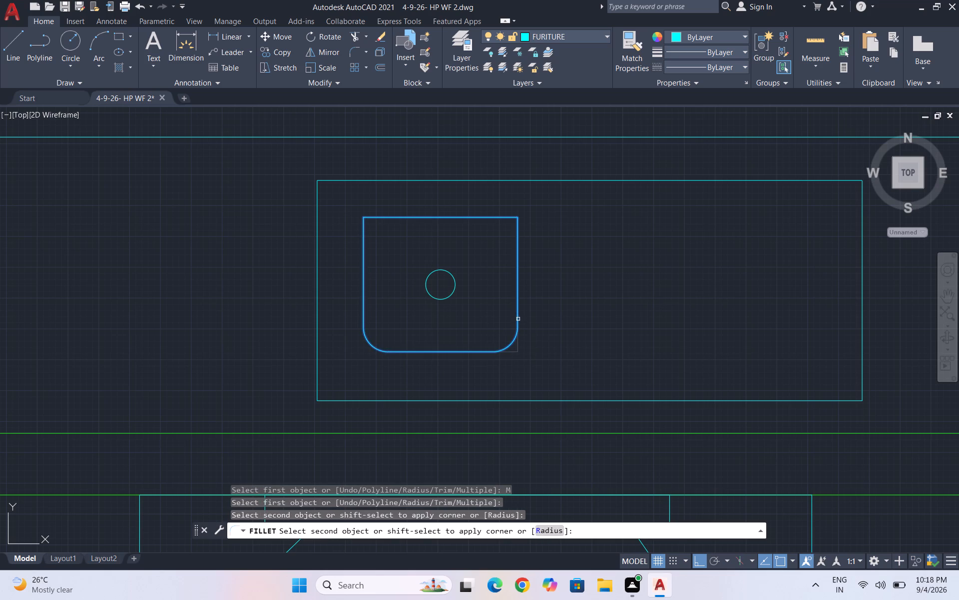
pyautogui.click(517, 318)
pyautogui.click(516, 242)
pyautogui.click(507, 217)
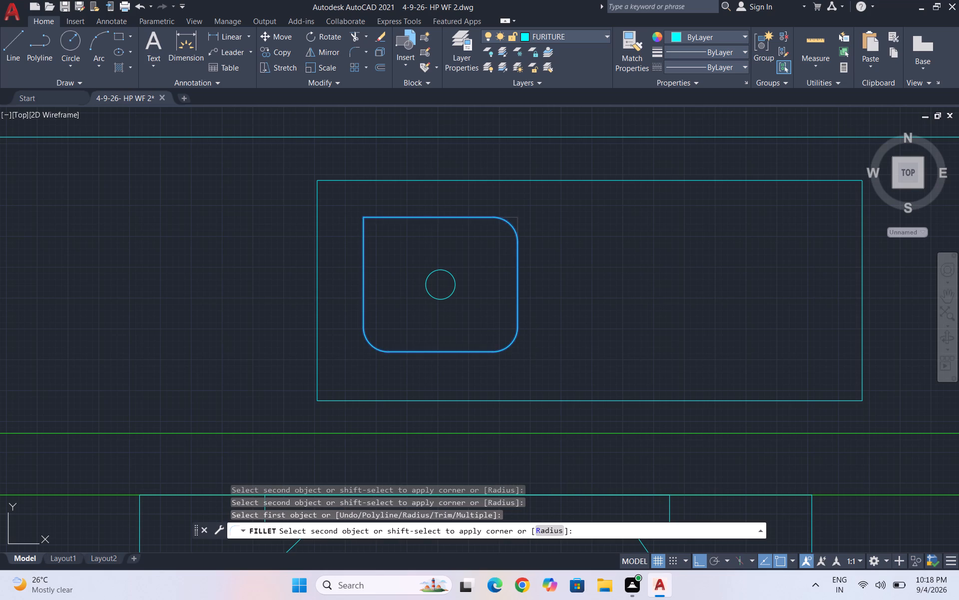
pyautogui.click(387, 216)
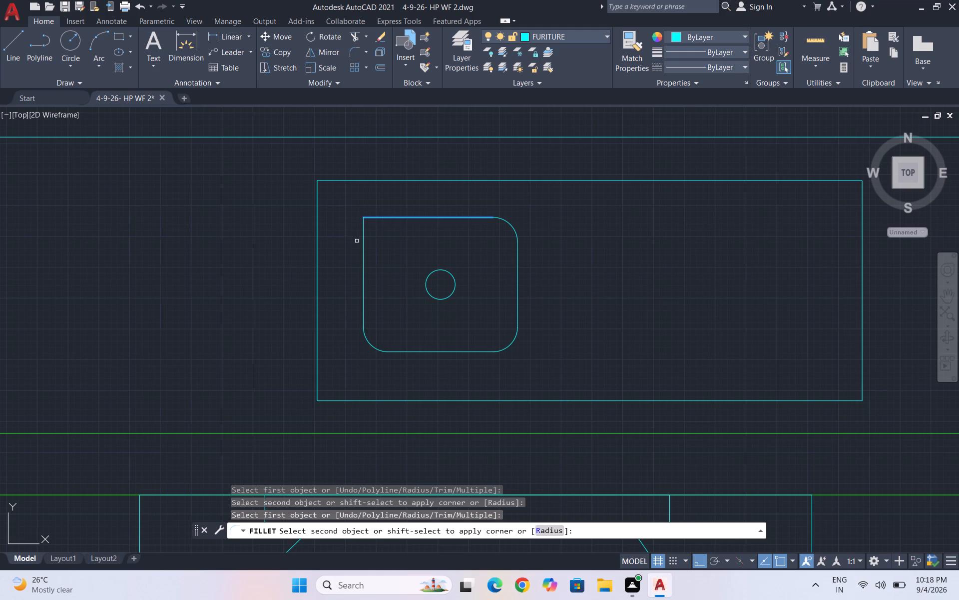
pyautogui.click(364, 248)
pyautogui.press('Escape')
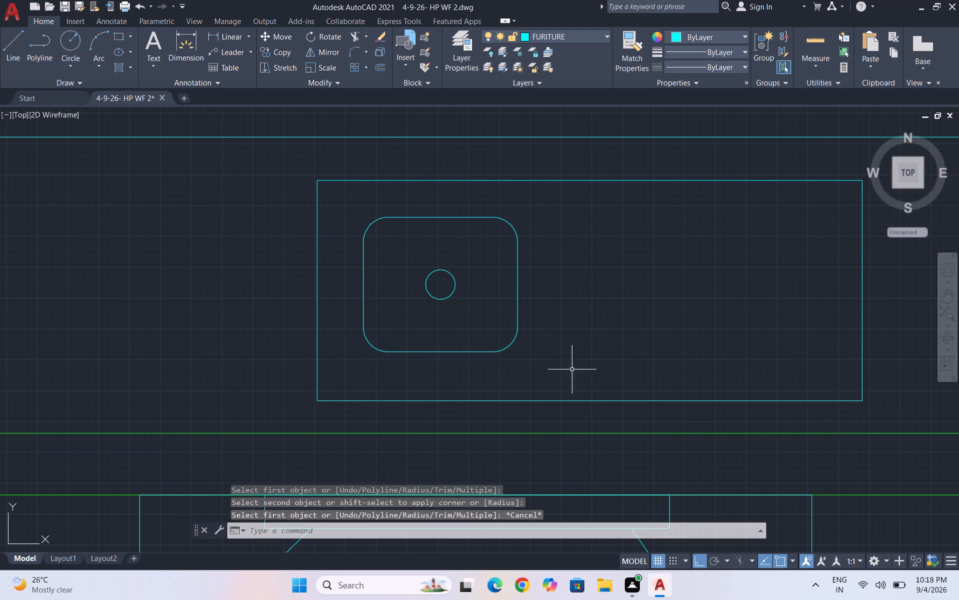
# Copy the rounded basin and its drain circle about 1'-10" horizontally into the right half of the outer rectangle.
pyautogui.moveTo(580, 384); pyautogui.dragTo(575, 384)
pyautogui.click(356, 217)
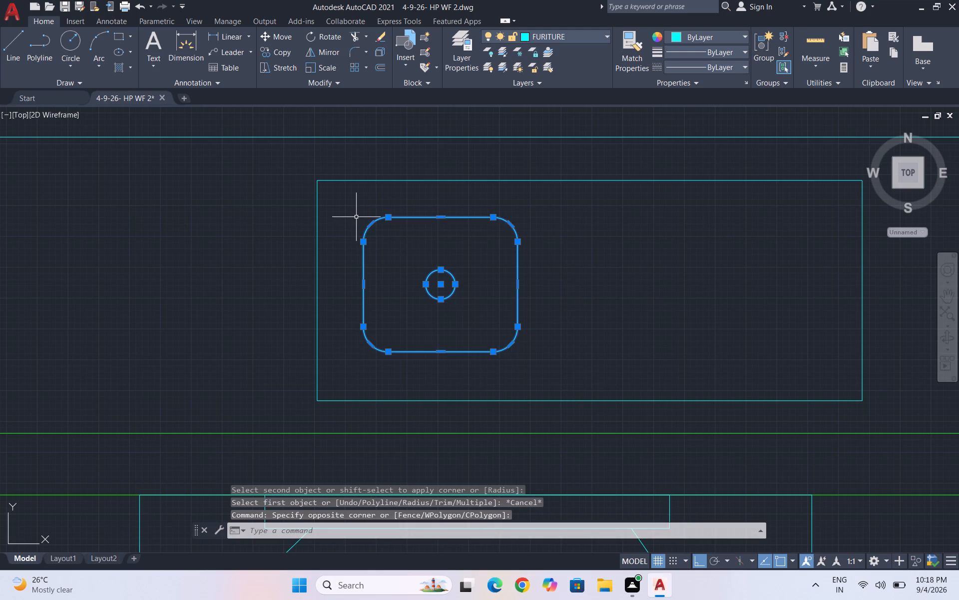
pyautogui.write('co')
pyautogui.press('Return')
pyautogui.click(387, 212)
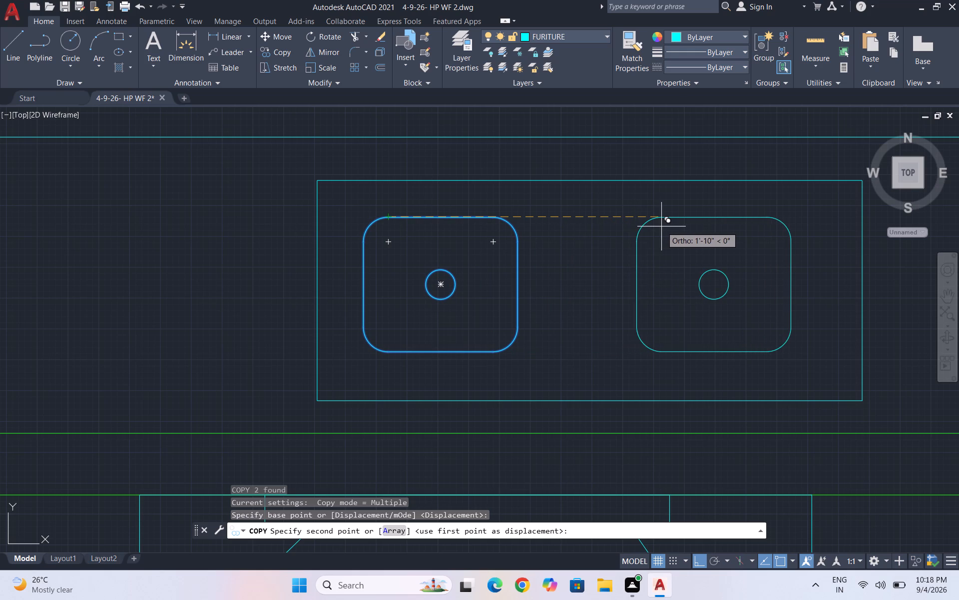
pyautogui.click(662, 227)
pyautogui.press('Escape')
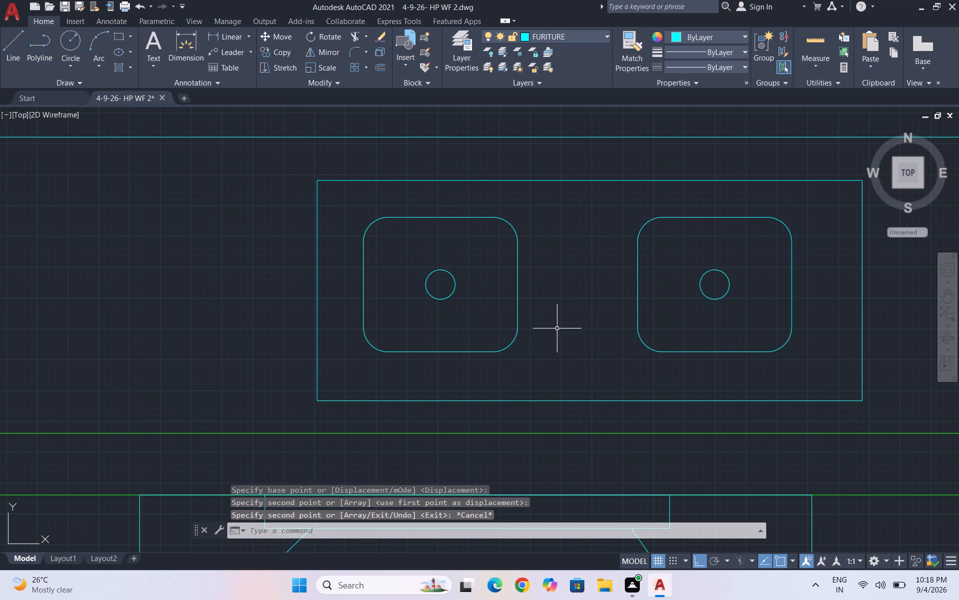
# Move the left basin and its drain circle slightly to the right, keeping them level with the other basin.
pyautogui.click(547, 353)
pyautogui.click(364, 204)
pyautogui.press('m')
pyautogui.press('Return')
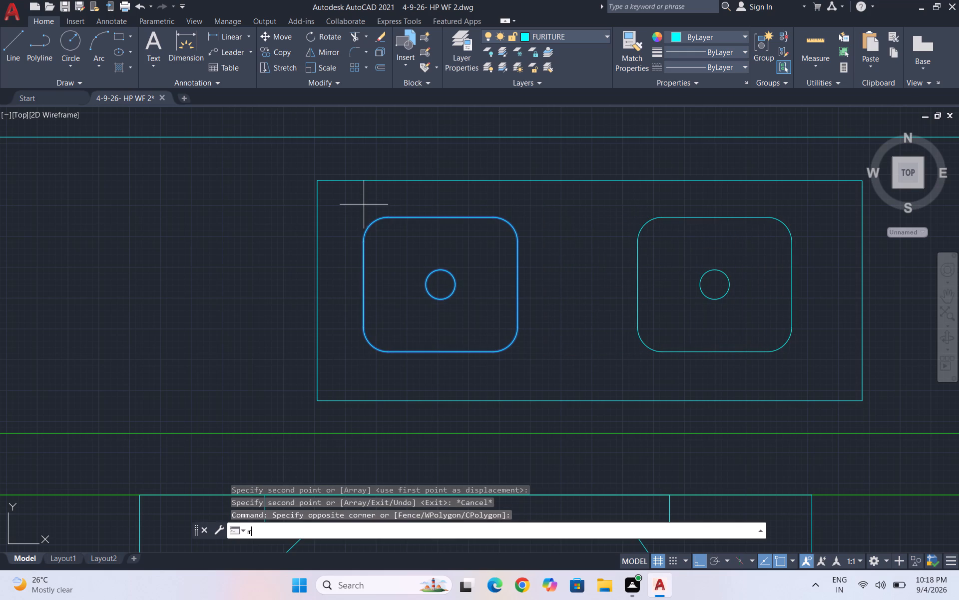
pyautogui.click(385, 216)
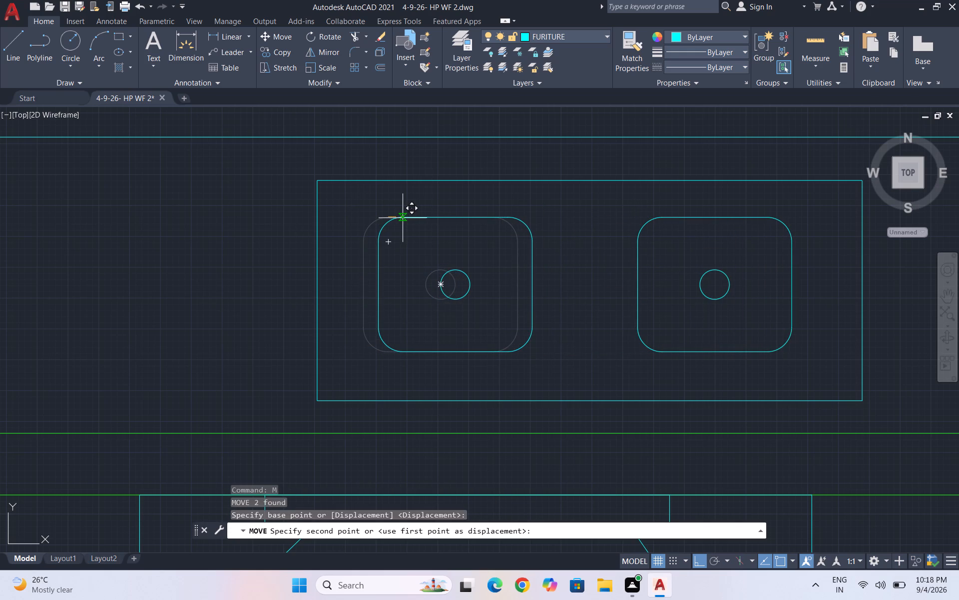
pyautogui.click(403, 218)
pyautogui.scroll(-1, 551, 315)
pyautogui.scroll(2, 589, 354)
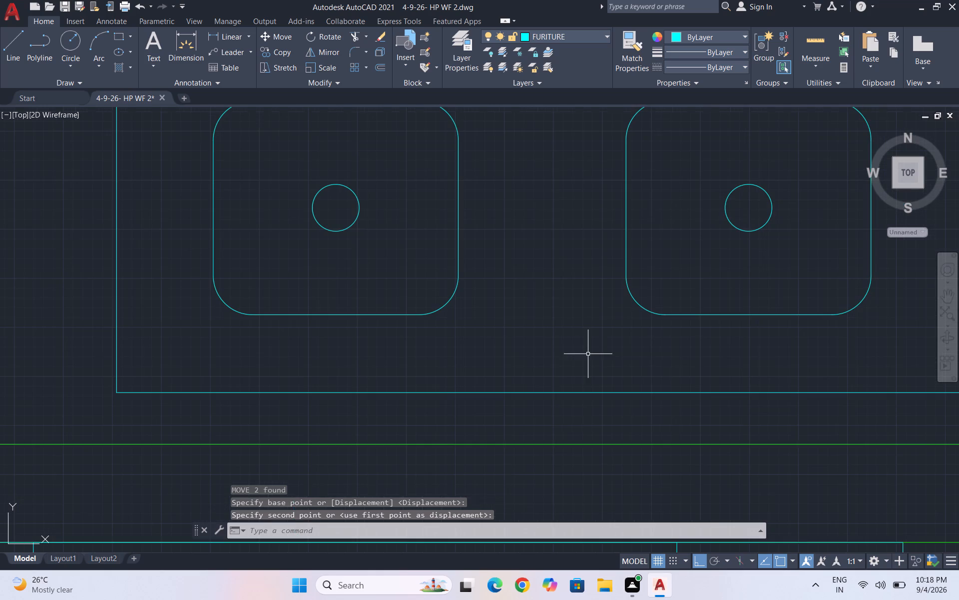
# Draw a long, thin horizontal rectangle for the tap base between the basins, near the sink's lower edge.
pyautogui.press('Escape')
pyautogui.press('Escape')
pyautogui.write('rec')
pyautogui.press('Return')
pyautogui.click(664, 376)
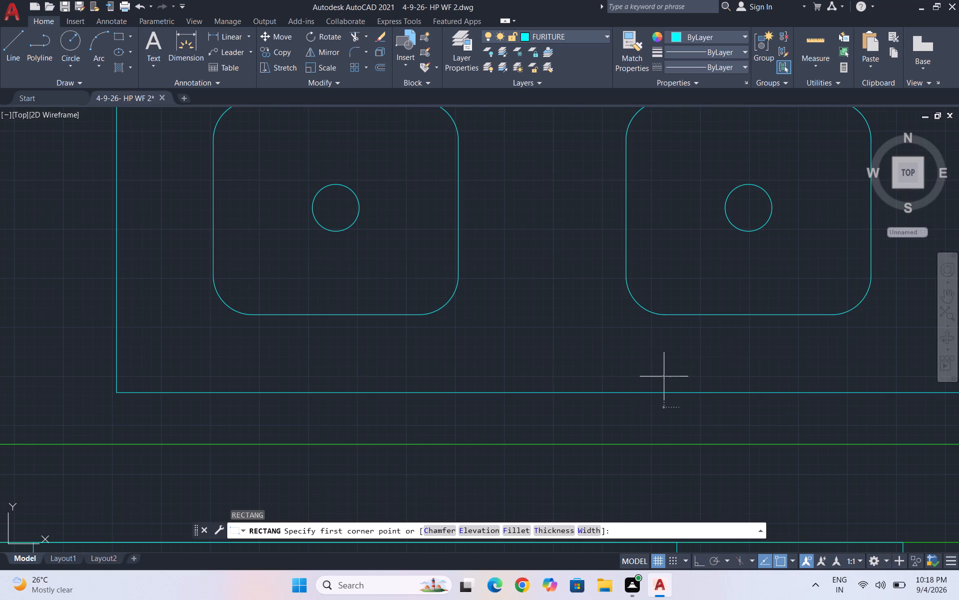
pyautogui.click(434, 331)
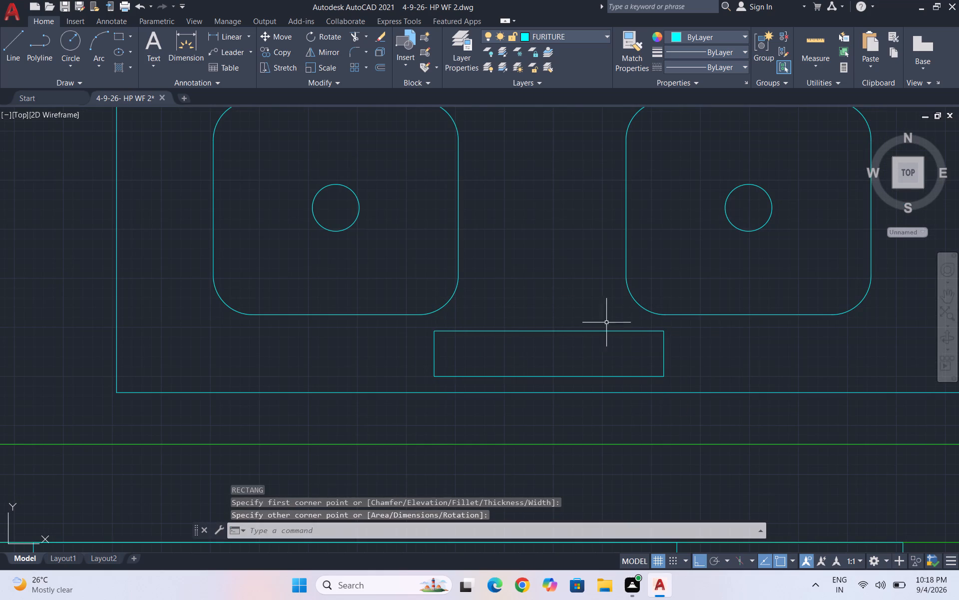
# Draw a circle at the tap base's centre, reaching its two long sides.
pyautogui.press('c')
pyautogui.press('Return')
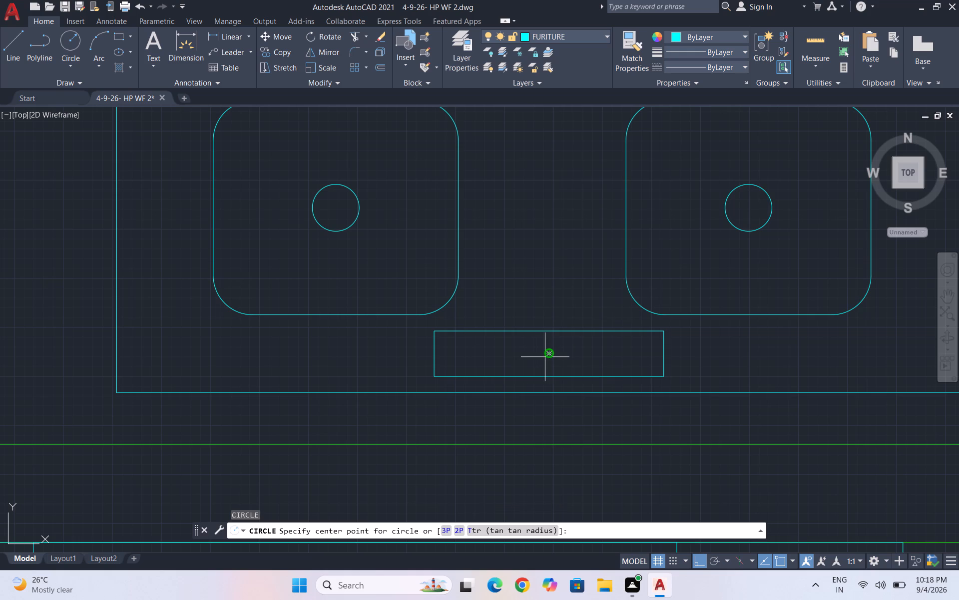
pyautogui.click(545, 357)
pyautogui.click(551, 375)
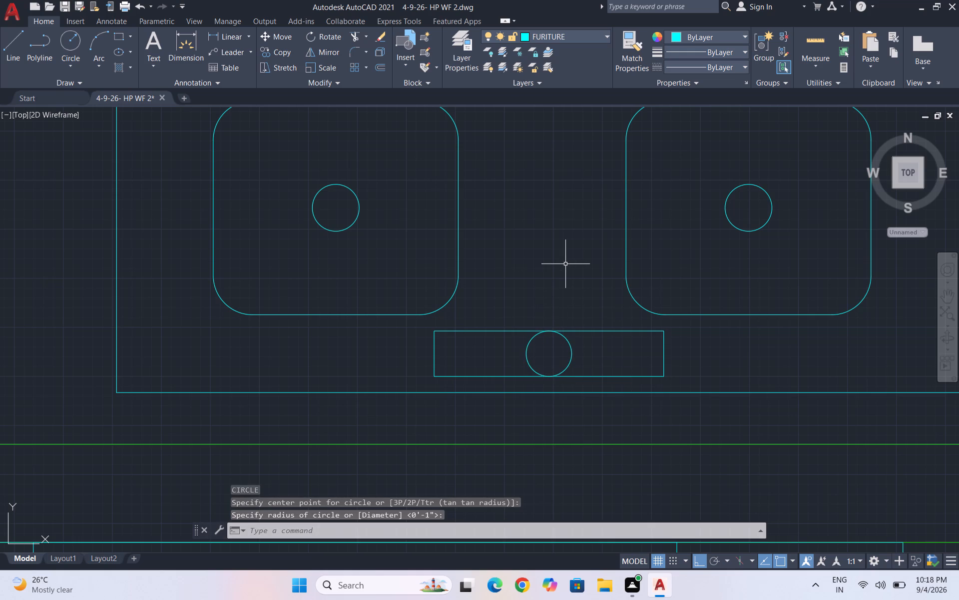
# Draw a narrow vertical rectangle as the tap spout, from the top of the tap's circle up between the basins.
pyautogui.write('rec')
pyautogui.press('Return')
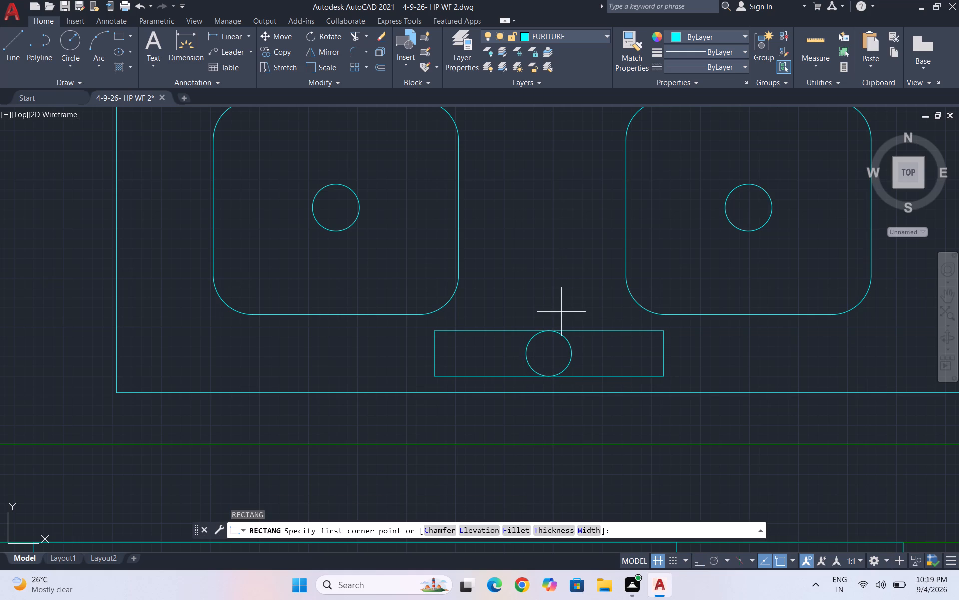
pyautogui.click(556, 331)
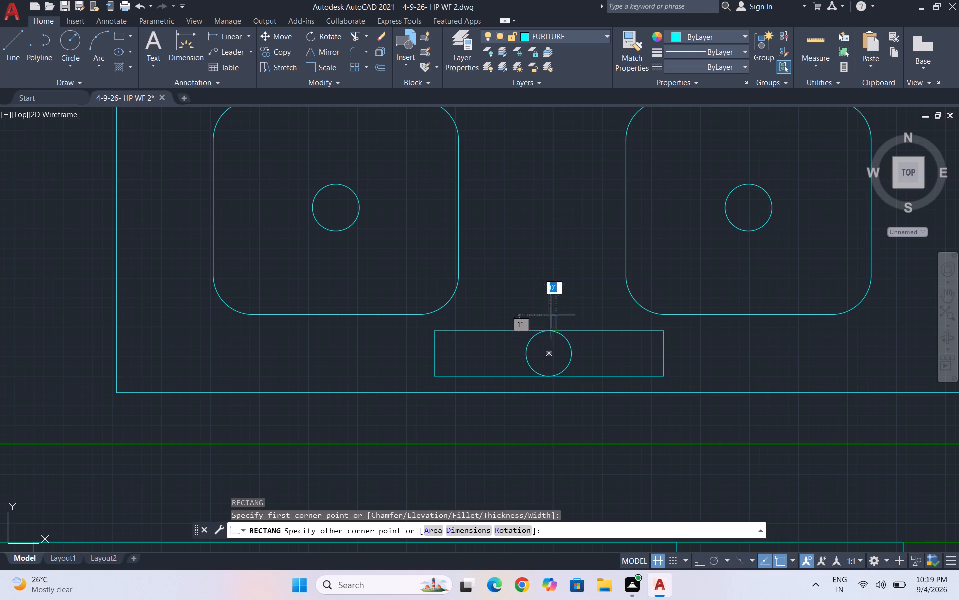
pyautogui.click(542, 242)
pyautogui.scroll(-1, 552, 235)
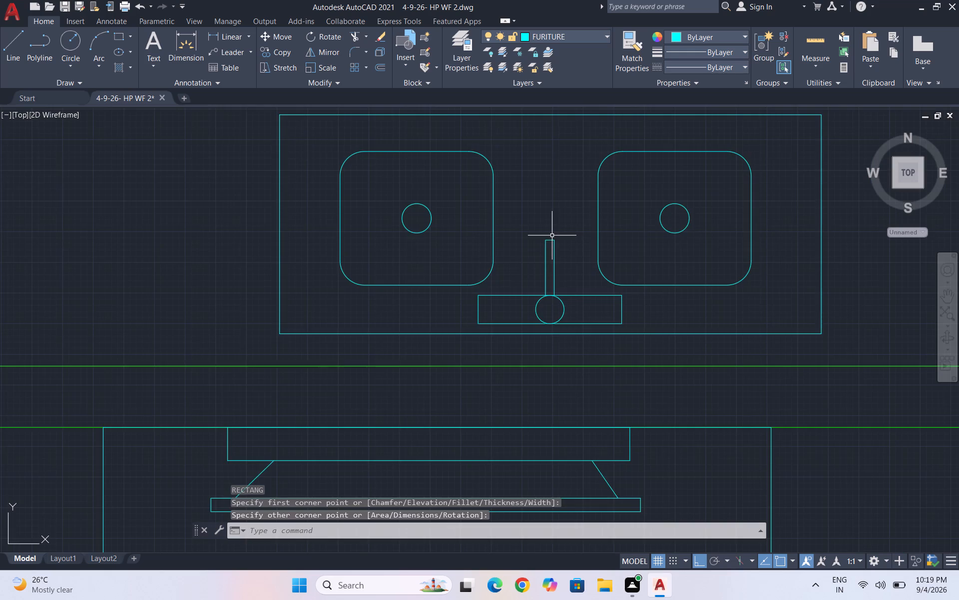
pyautogui.scroll(-1, 552, 235)
pyautogui.scroll(-2, 517, 303)
pyautogui.press('Escape')
pyautogui.scroll(-1, 624, 249)
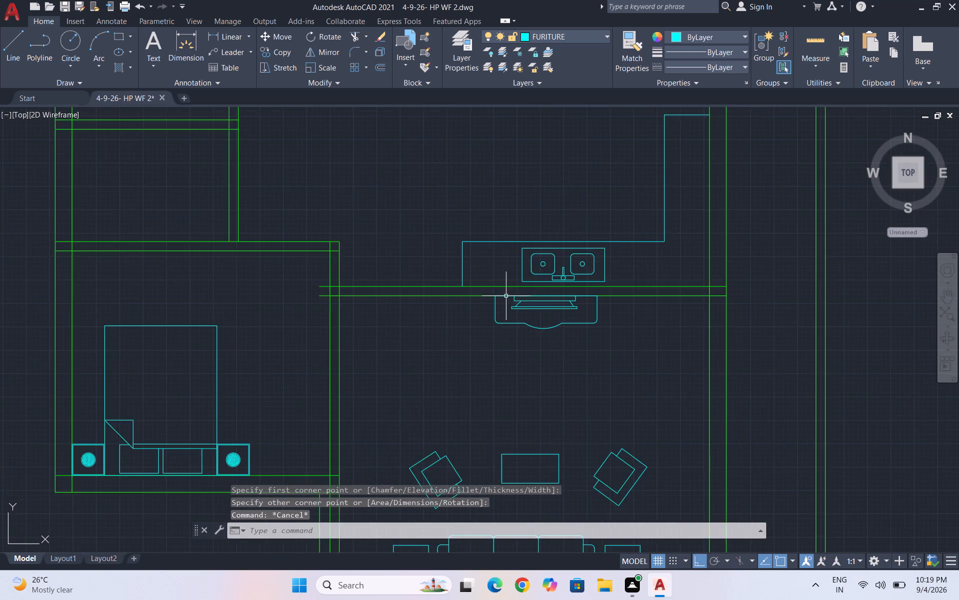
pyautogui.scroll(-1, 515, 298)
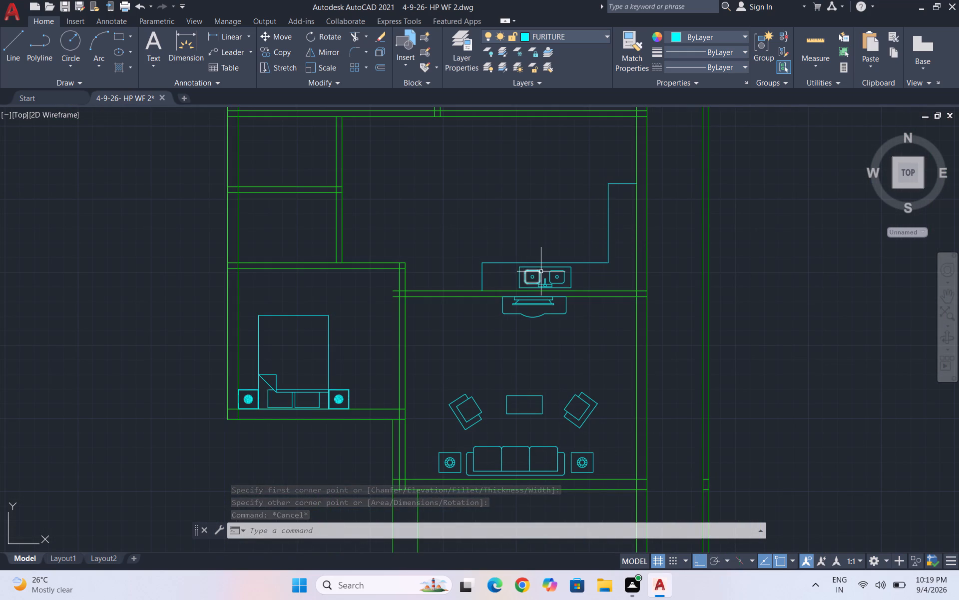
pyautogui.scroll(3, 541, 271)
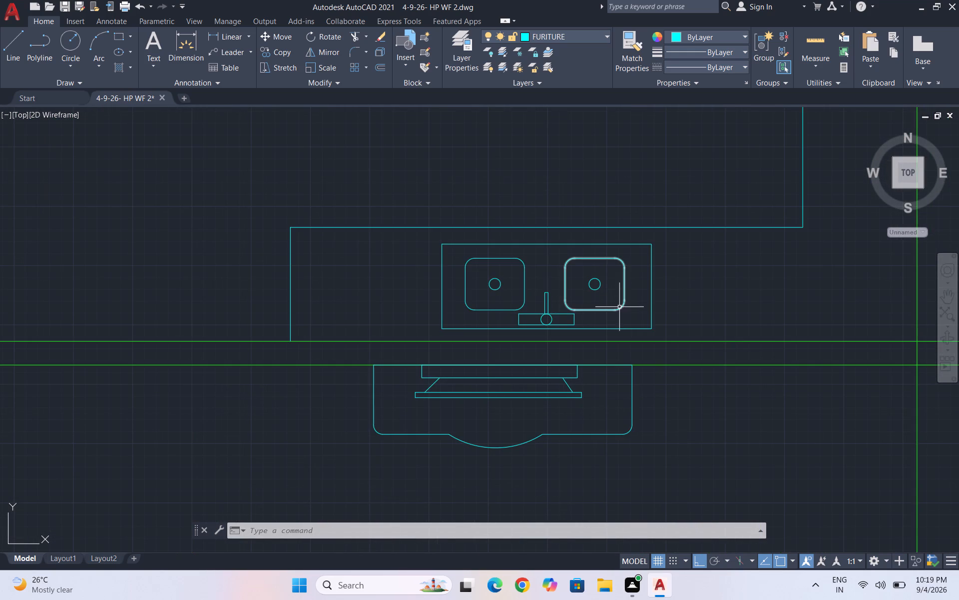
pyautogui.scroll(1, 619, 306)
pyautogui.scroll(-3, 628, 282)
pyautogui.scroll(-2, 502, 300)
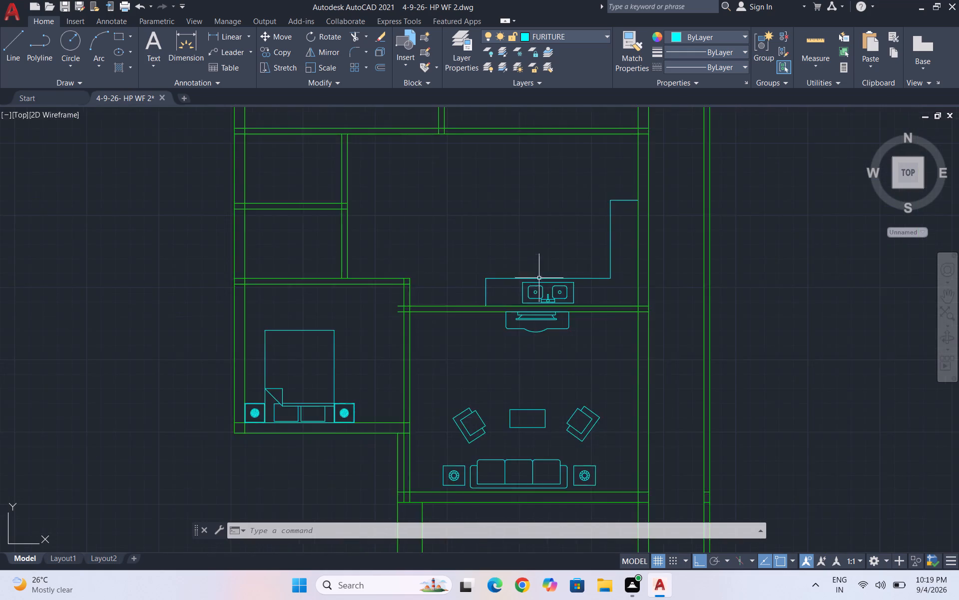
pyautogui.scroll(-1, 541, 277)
# Insert the Range-Oven - 30 in top block from Kitchens.dwg in DesignCenter, placing it outside the house beyond the right-hand walls.
pyautogui.scroll(3, 572, 264)
pyautogui.write('dc')
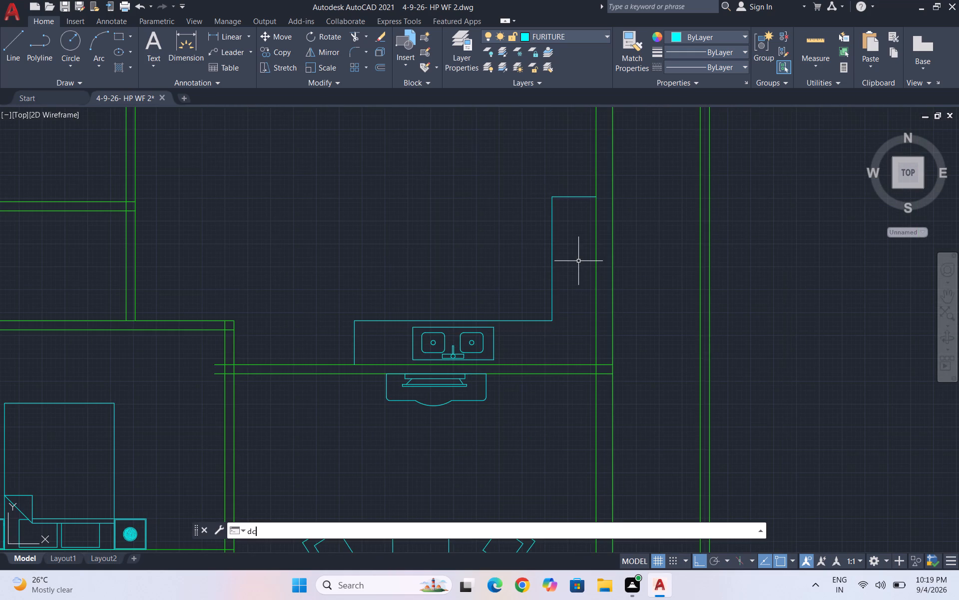
pyautogui.press('Return')
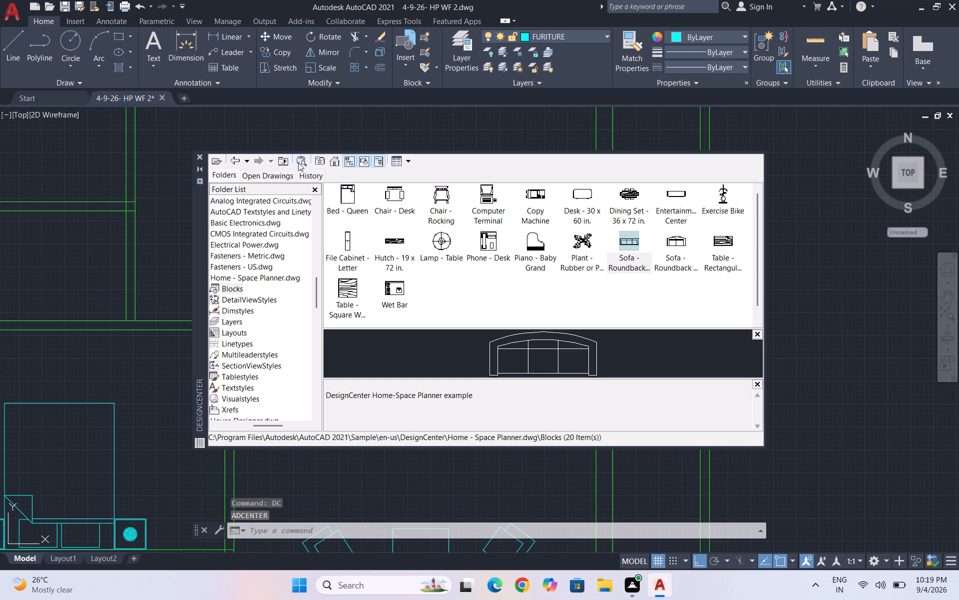
pyautogui.click(236, 158)
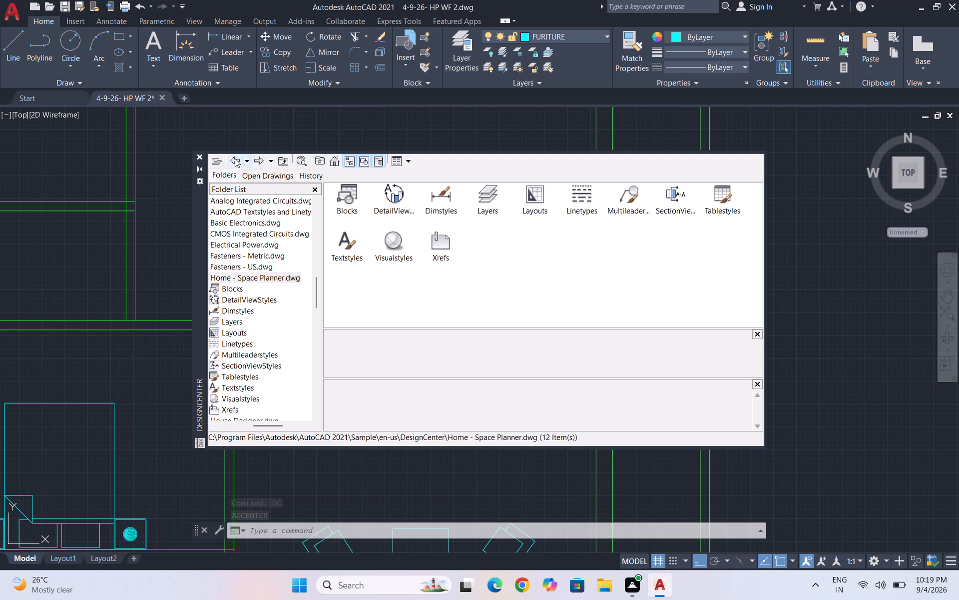
pyautogui.click(235, 158)
pyautogui.doubleClick(432, 248)
pyautogui.doubleClick(338, 193)
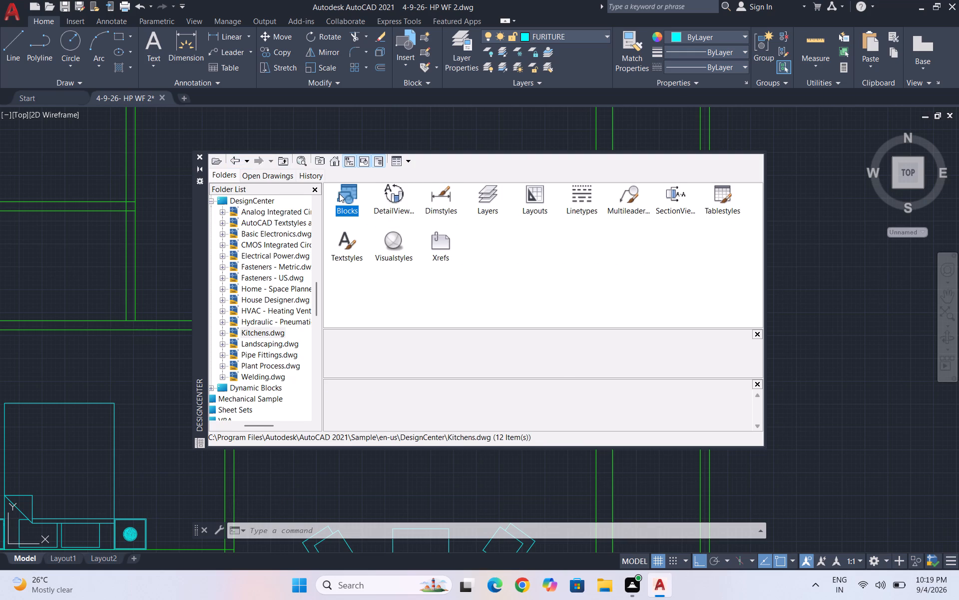
pyautogui.doubleClick(343, 192)
pyautogui.doubleClick(535, 247)
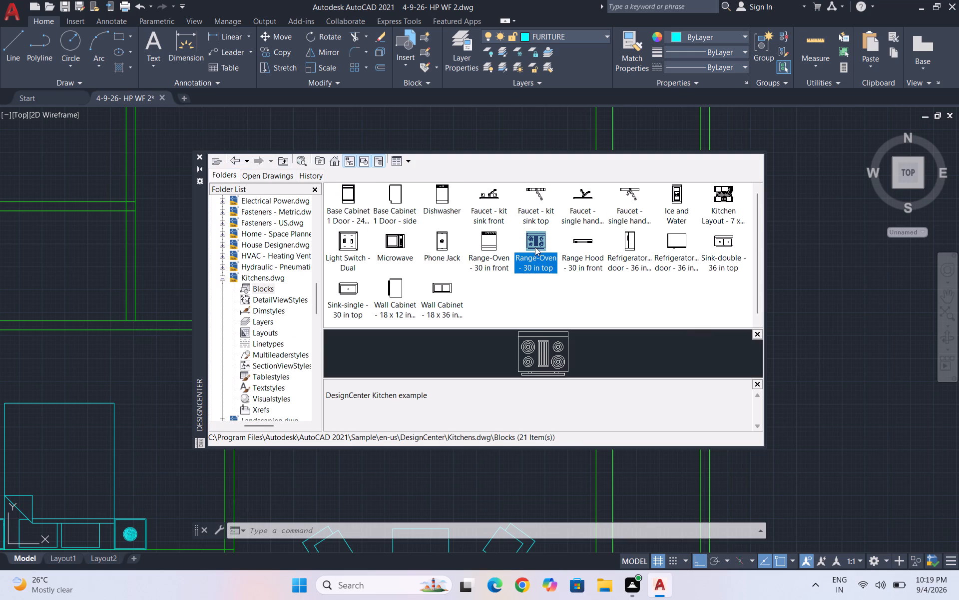
pyautogui.click(564, 368)
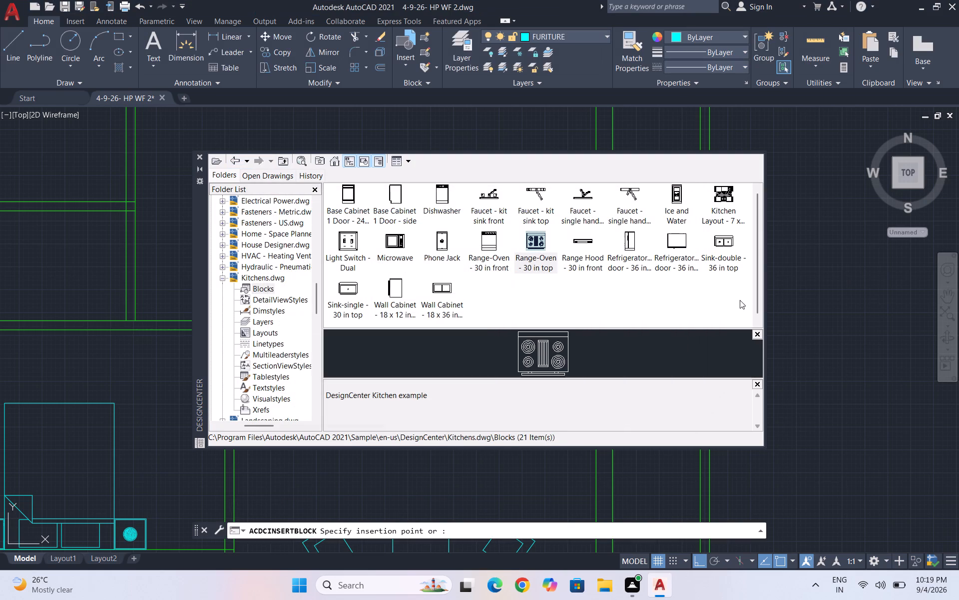
pyautogui.click(801, 282)
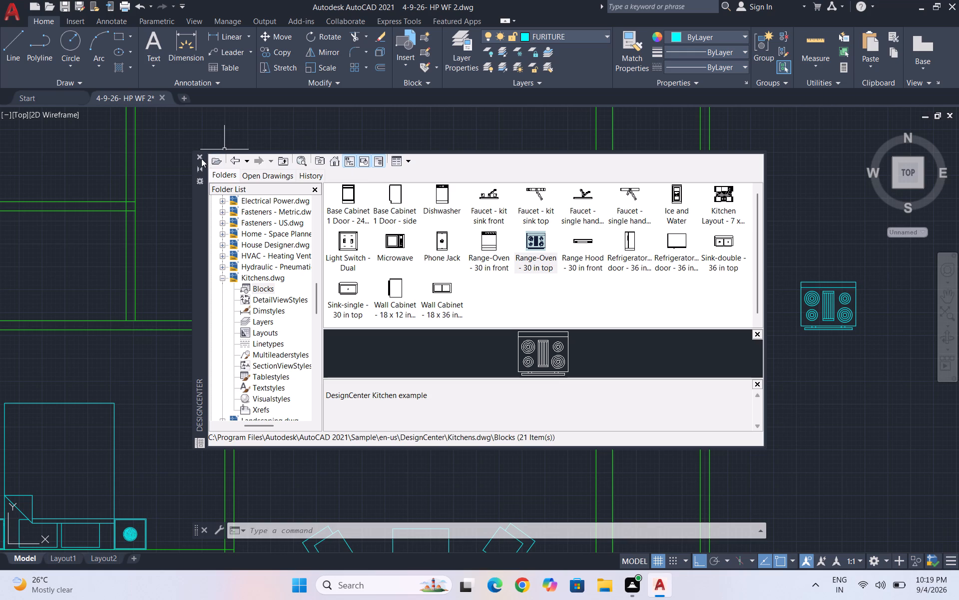
pyautogui.click(201, 158)
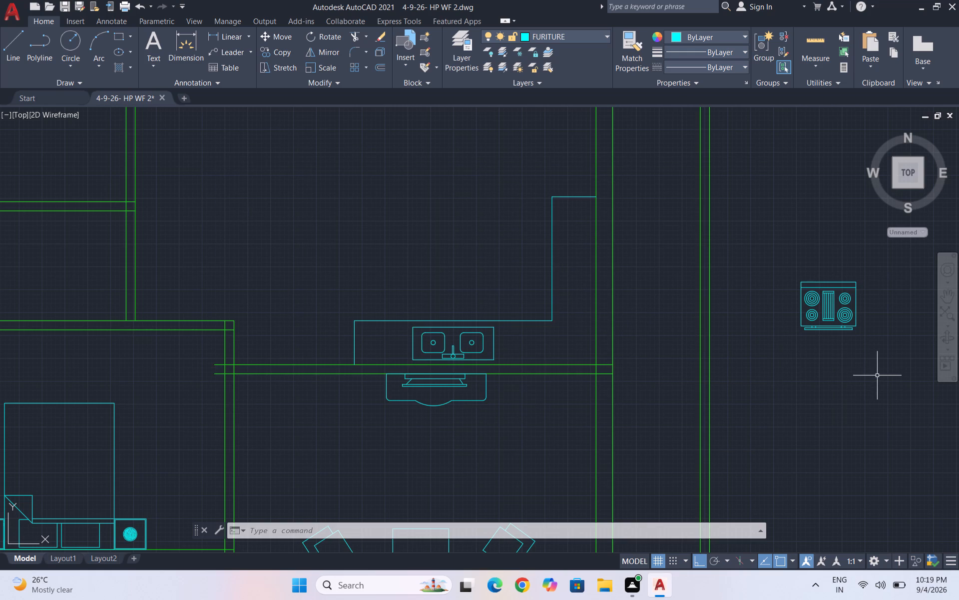
# Rotate the range-oven block 90° counterclockwise about a point near its upper-left corner.
pyautogui.click(877, 374)
pyautogui.click(779, 271)
pyautogui.write('ro')
pyautogui.press('Return')
pyautogui.click(809, 276)
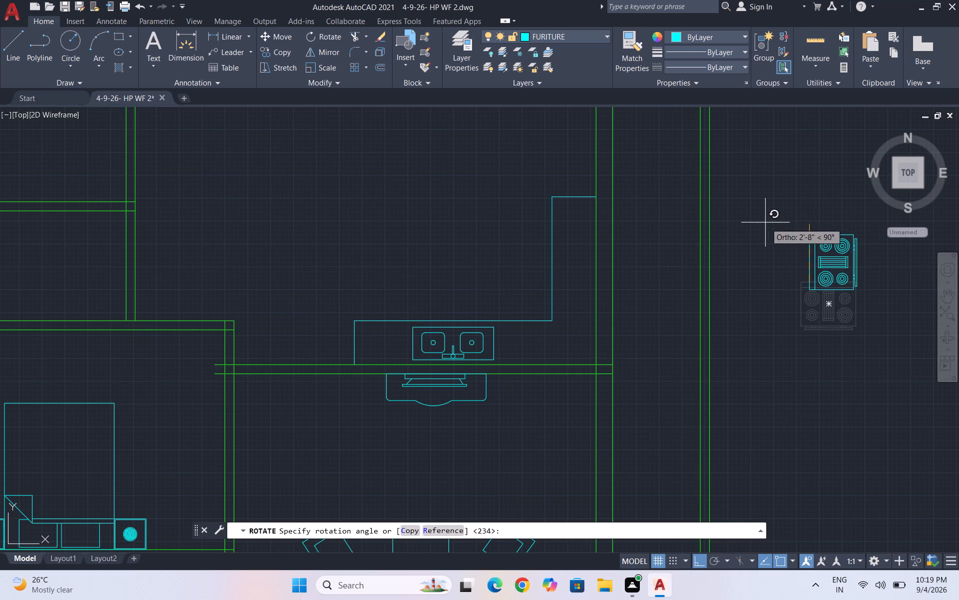
pyautogui.click(764, 222)
# Rotate the range-oven block by another 180° so its door side faces left.
pyautogui.moveTo(893, 355); pyautogui.dragTo(865, 307)
pyautogui.click(775, 208)
pyautogui.write('ro')
pyautogui.press('Return')
pyautogui.moveTo(815, 223); pyautogui.dragTo(828, 231)
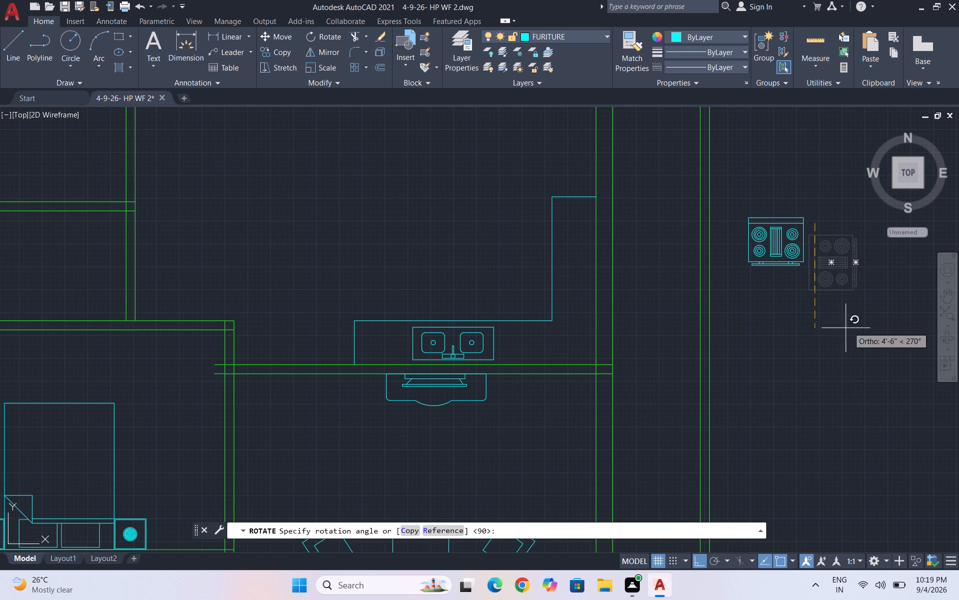
pyautogui.click(736, 219)
# Copy the range-oven from its back edge's midpoint onto the counter's vertical arm, with its back against the wall.
pyautogui.moveTo(885, 259); pyautogui.dragTo(881, 259)
pyautogui.click(758, 140)
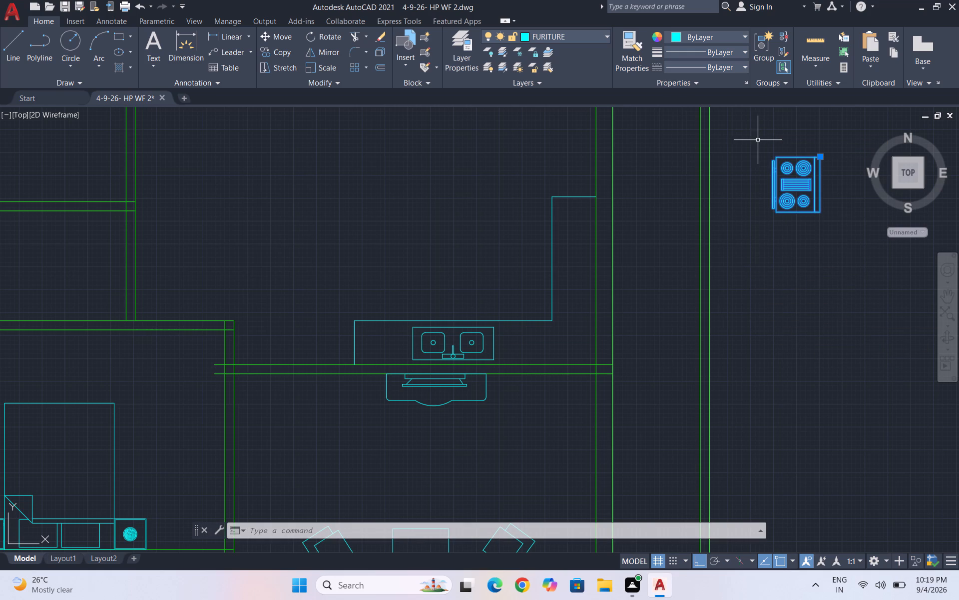
pyautogui.write('co')
pyautogui.press('Return')
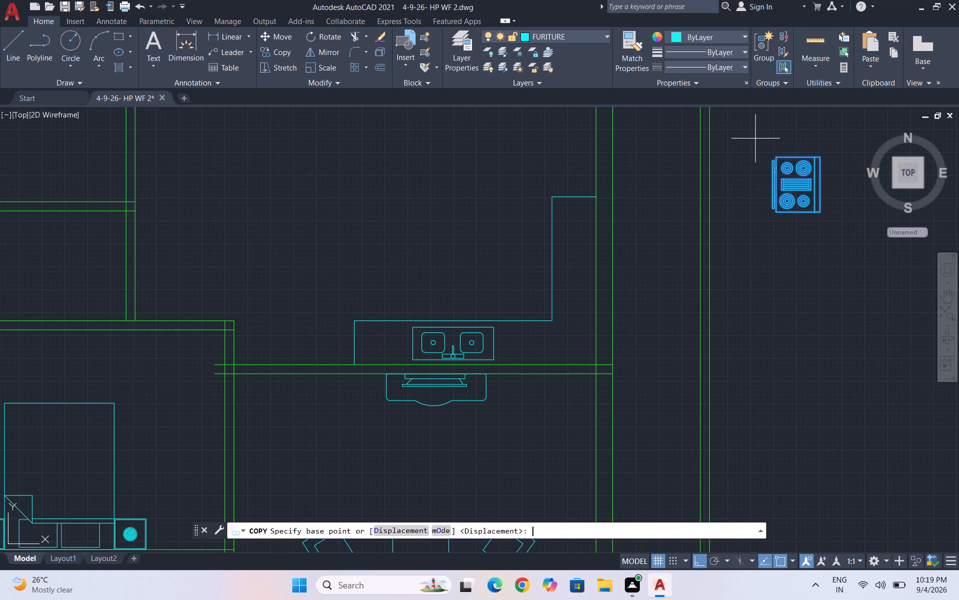
pyautogui.scroll(2, 816, 188)
pyautogui.click(820, 178)
pyautogui.scroll(-4, 832, 176)
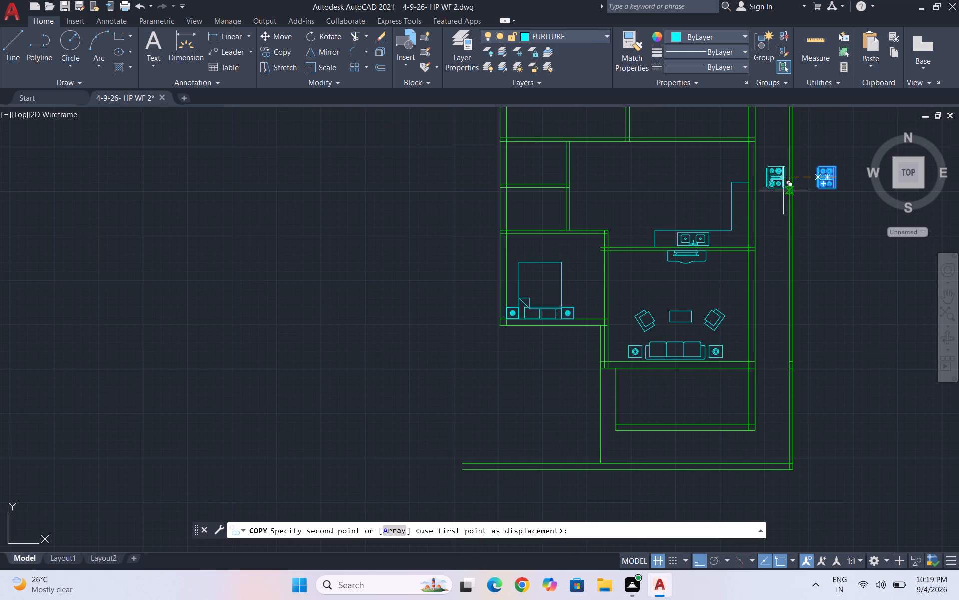
pyautogui.scroll(2, 748, 212)
pyautogui.click(743, 193)
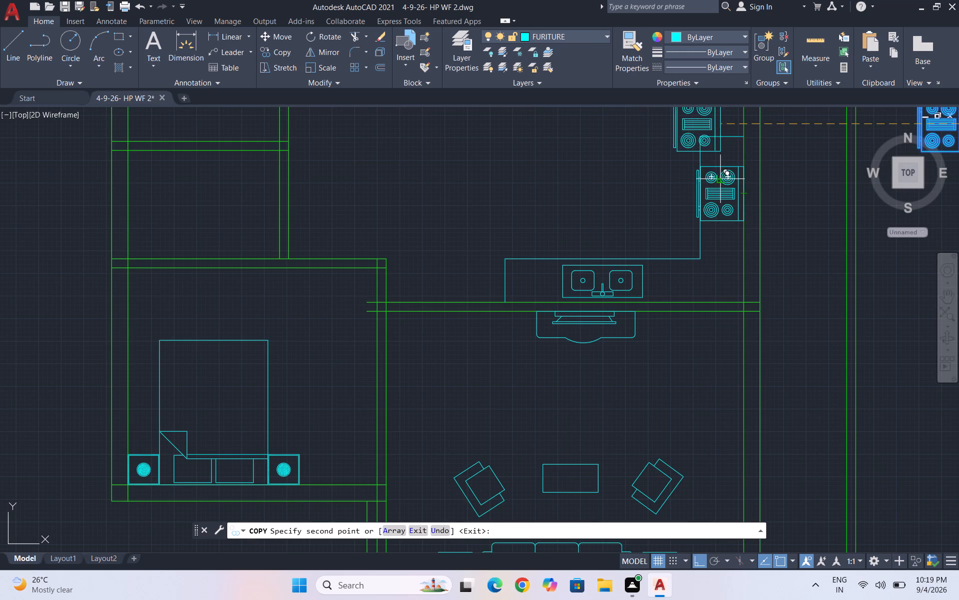
pyautogui.press('Escape')
# Scale the copied range-oven down from its upper corner at the wall so it fits within the counter's depth.
pyautogui.scroll(2, 724, 174)
pyautogui.click(755, 320)
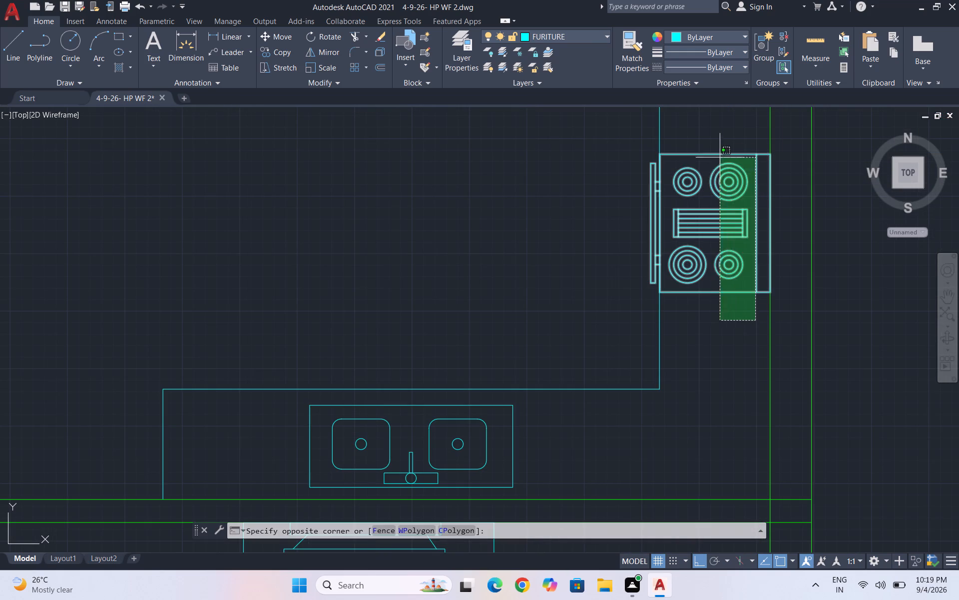
pyautogui.click(713, 142)
pyautogui.write('sc')
pyautogui.press('Return')
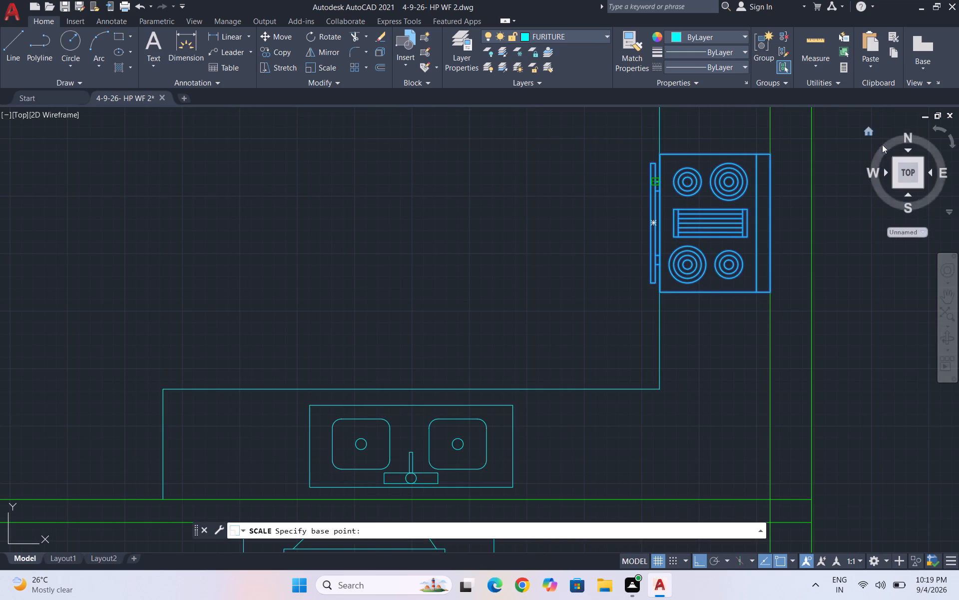
pyautogui.click(767, 154)
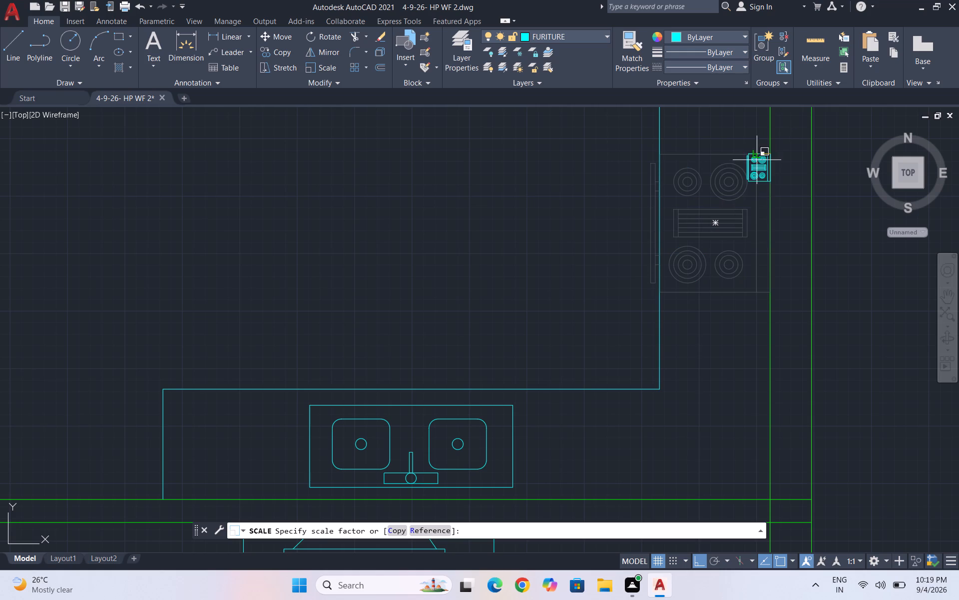
pyautogui.click(729, 171)
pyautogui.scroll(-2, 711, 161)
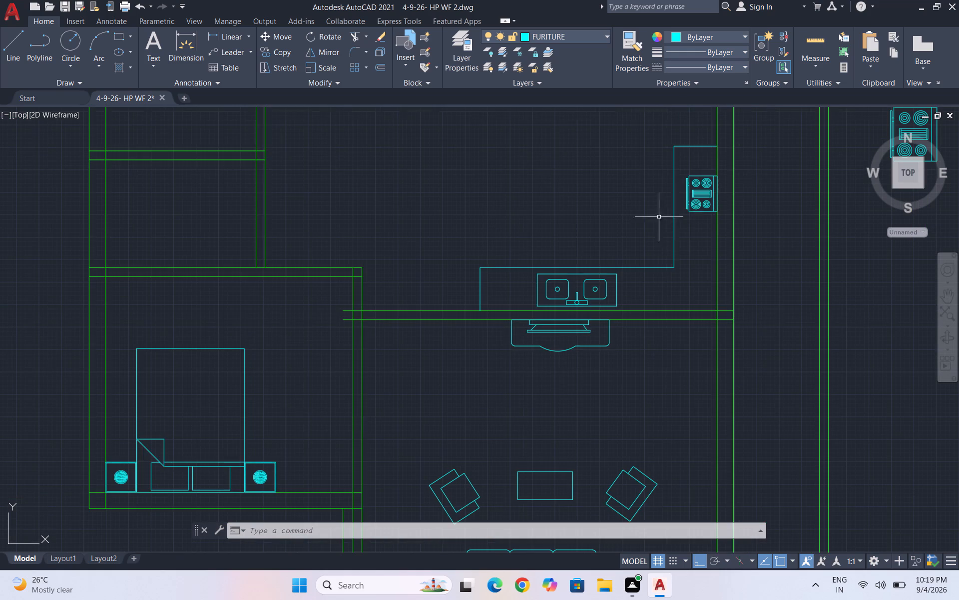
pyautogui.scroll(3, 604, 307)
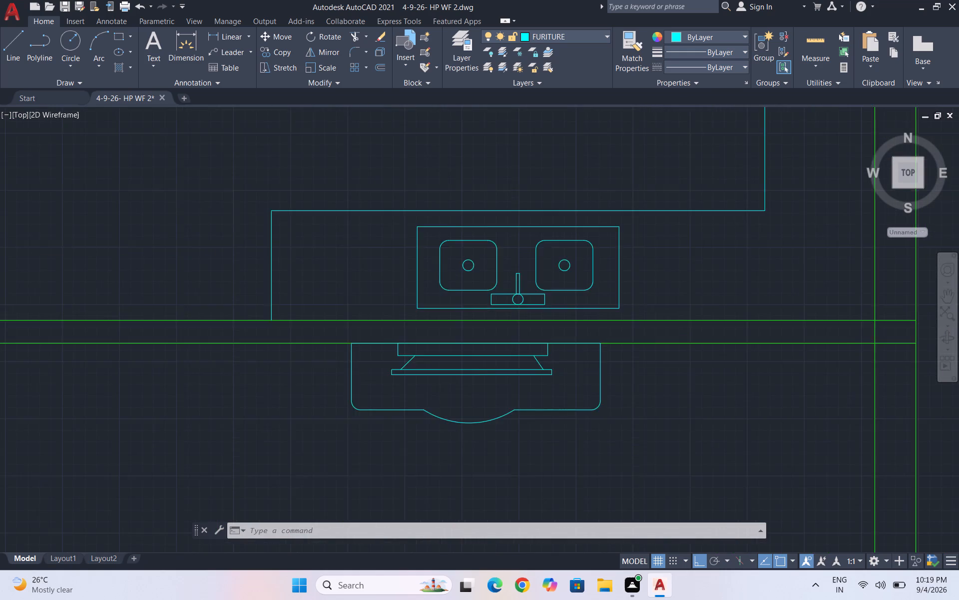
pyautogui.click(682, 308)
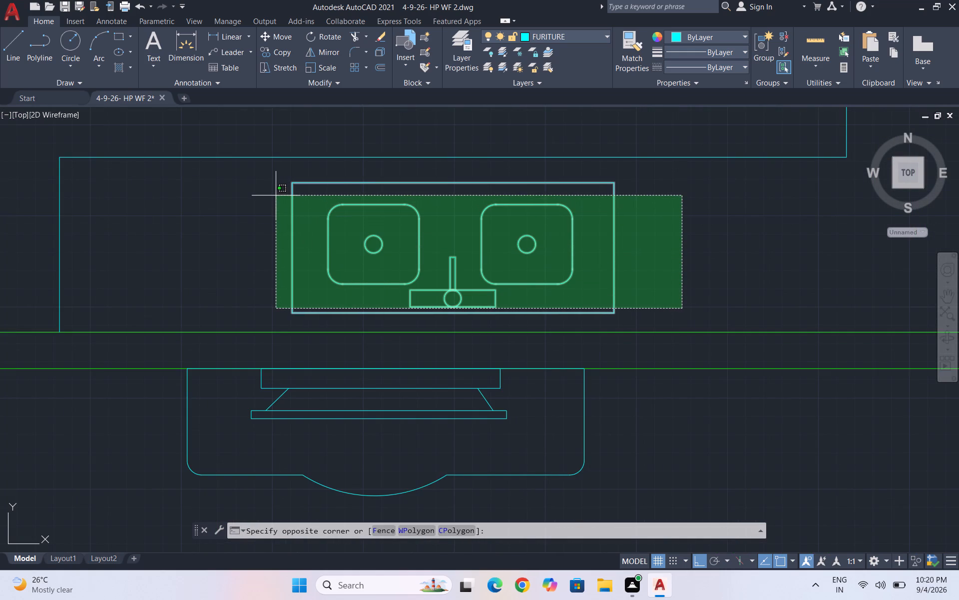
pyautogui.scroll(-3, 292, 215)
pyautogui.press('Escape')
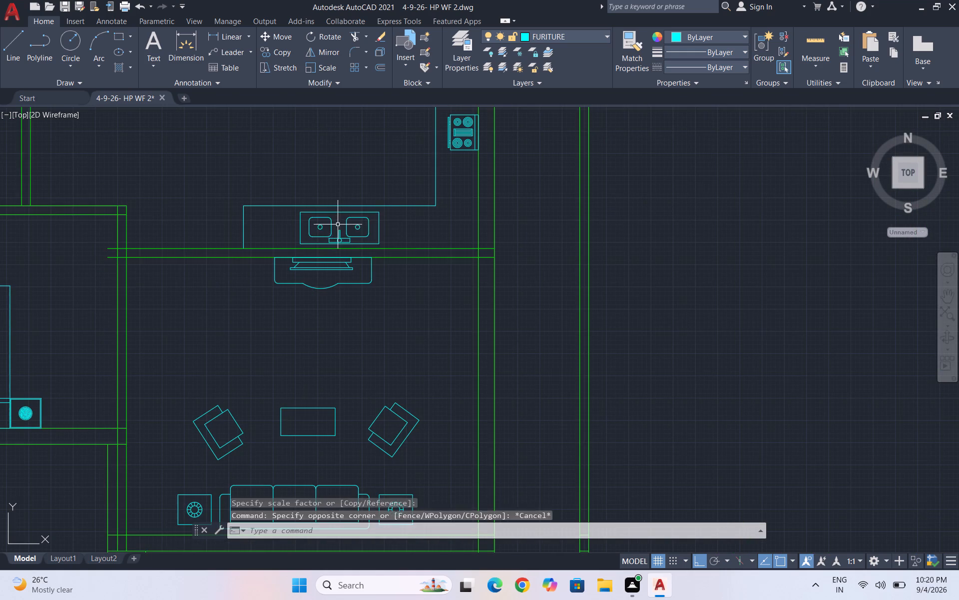
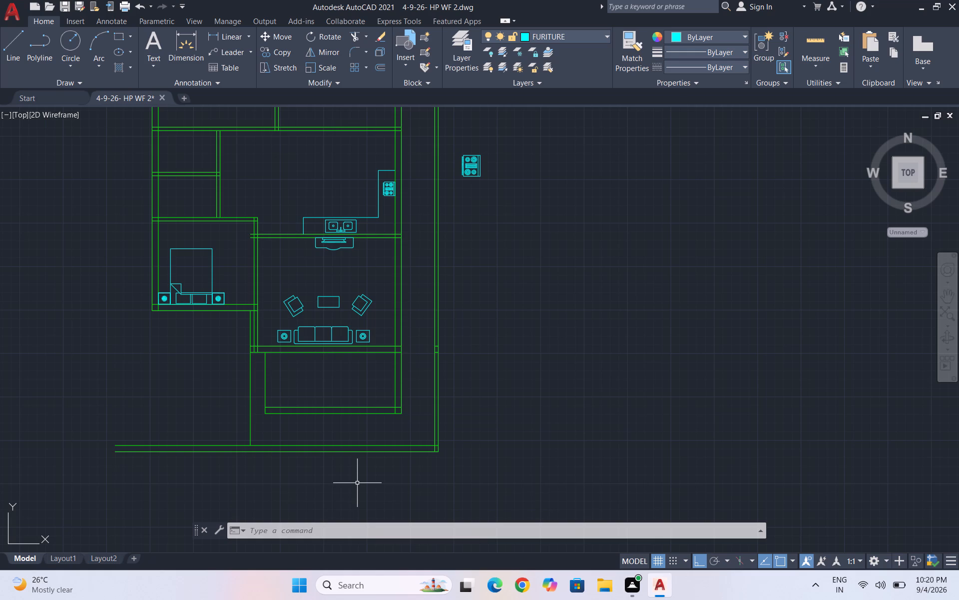
# Scale up the range-oven on the counter from its upper corner at the wall, keeping it within the counter's depth.
pyautogui.scroll(2, 375, 173)
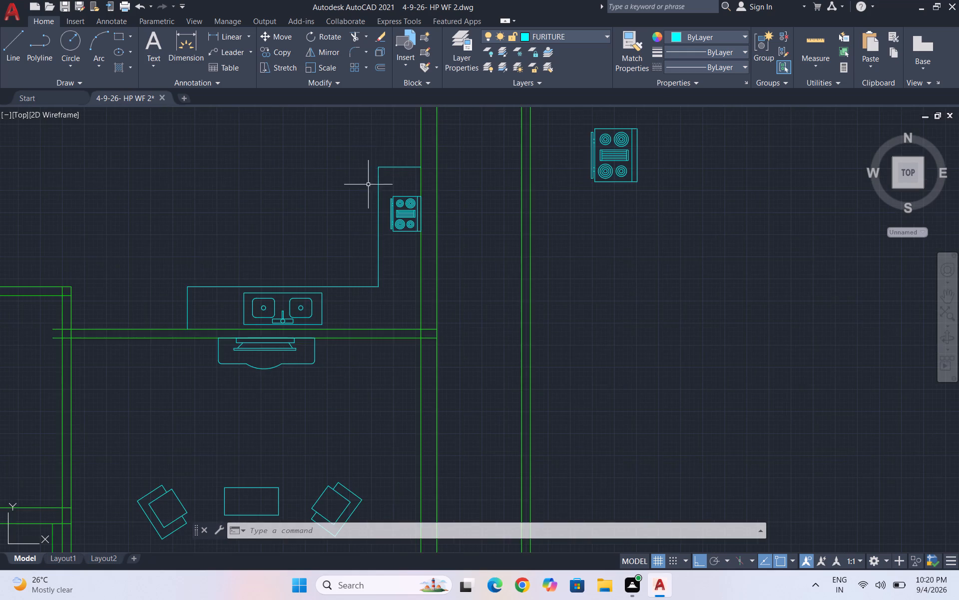
pyautogui.scroll(3, 366, 191)
pyautogui.moveTo(558, 369); pyautogui.dragTo(553, 354)
pyautogui.click(456, 214)
pyautogui.write('sc')
pyautogui.press('Return')
pyautogui.click(584, 210)
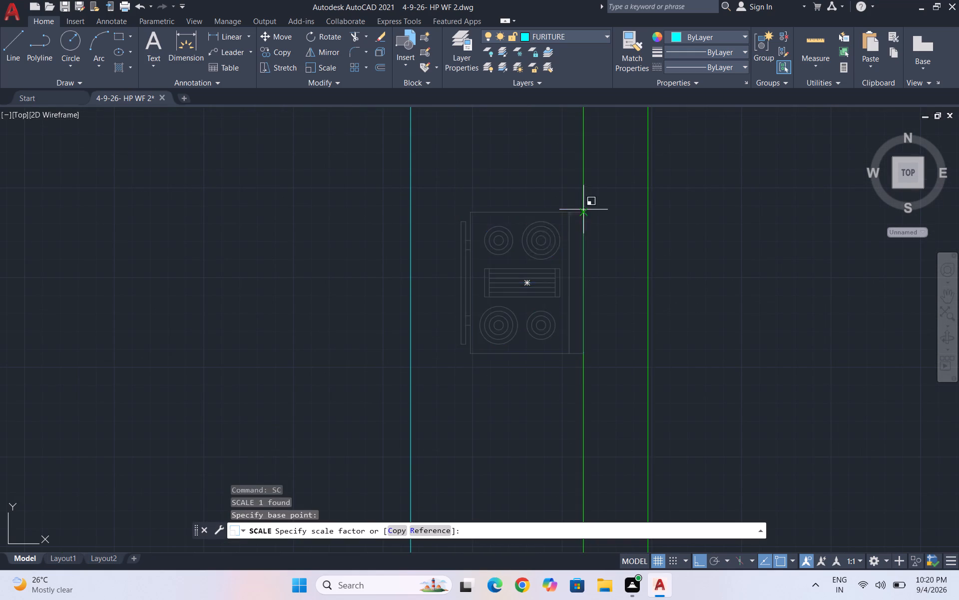
pyautogui.click(511, 128)
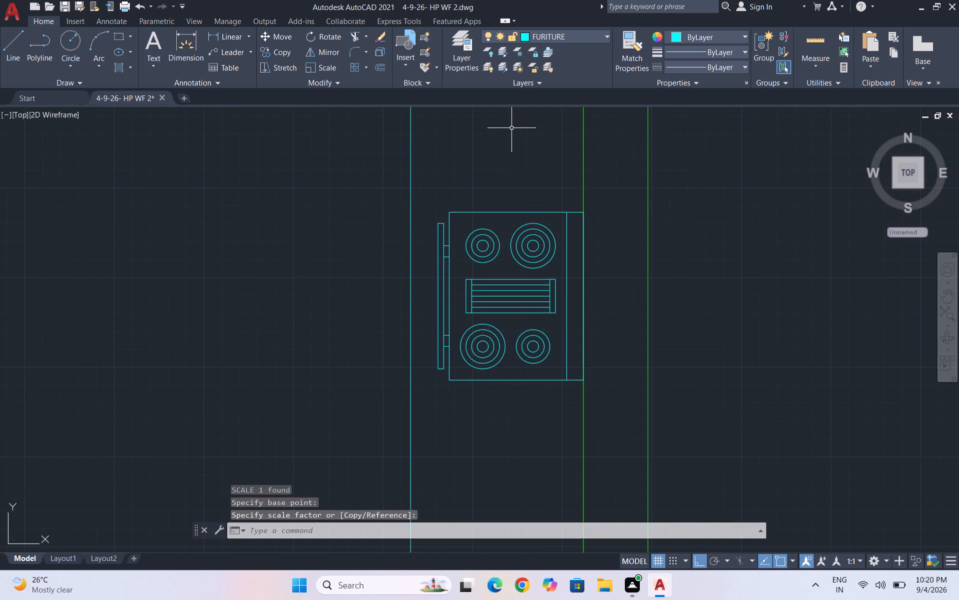
# Erase the spare range-oven block lying outside the floor plan.
pyautogui.scroll(-3, 486, 187)
pyautogui.scroll(-1, 648, 260)
pyautogui.click(731, 254)
pyautogui.press('Escape')
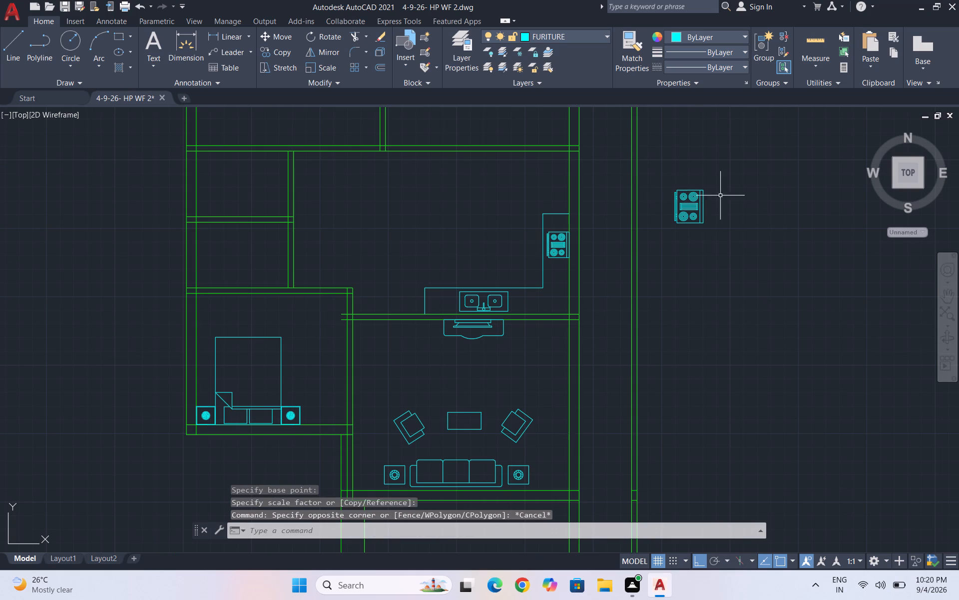
pyautogui.moveTo(755, 242); pyautogui.dragTo(735, 233)
pyautogui.click(654, 163)
pyautogui.press('Delete')
pyautogui.press('Escape')
pyautogui.press('Escape')
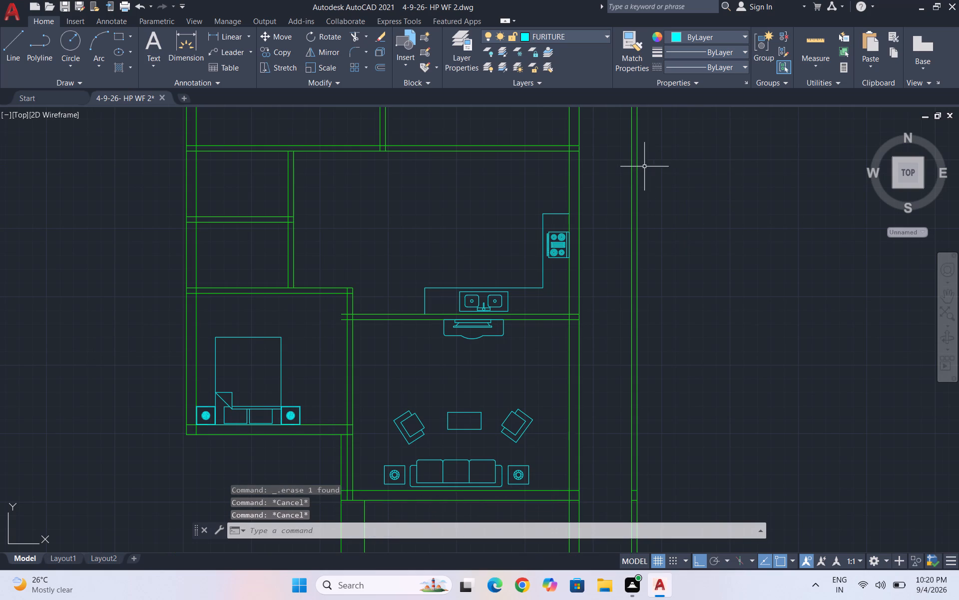
# Insert the Toilet - top block from DesignCenter's House Designer.dwg at scale 1 and rotation 0, in the empty space east of the plan.
pyautogui.scroll(-4, 657, 172)
pyautogui.scroll(1, 650, 141)
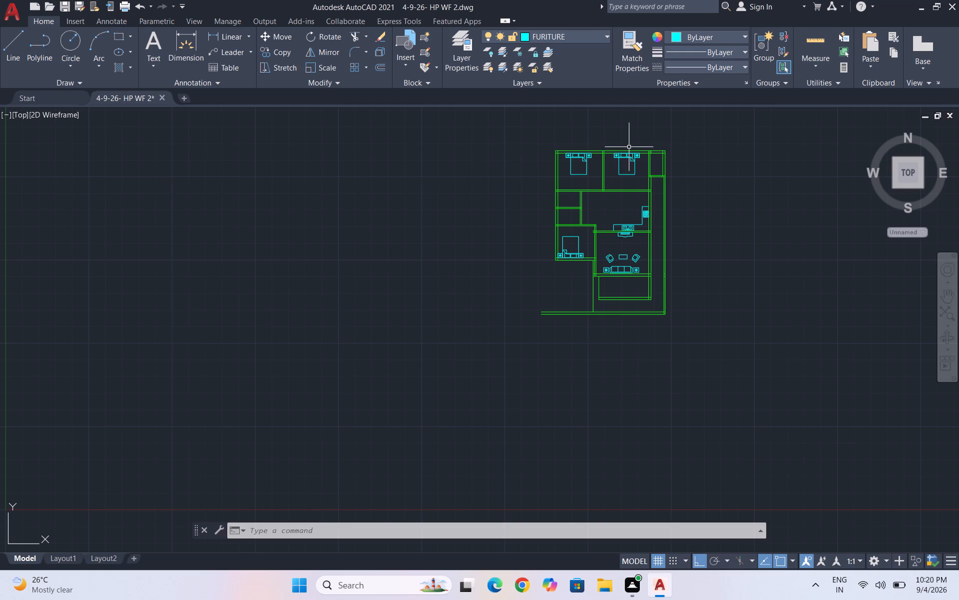
pyautogui.scroll(1, 640, 162)
pyautogui.write('dc')
pyautogui.press('Return')
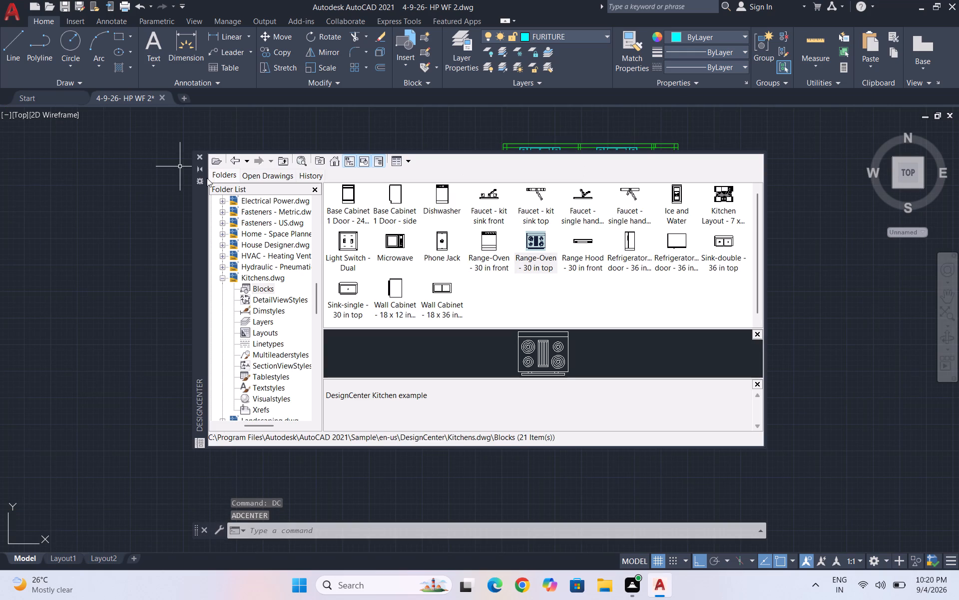
pyautogui.click(233, 164)
pyautogui.click(232, 163)
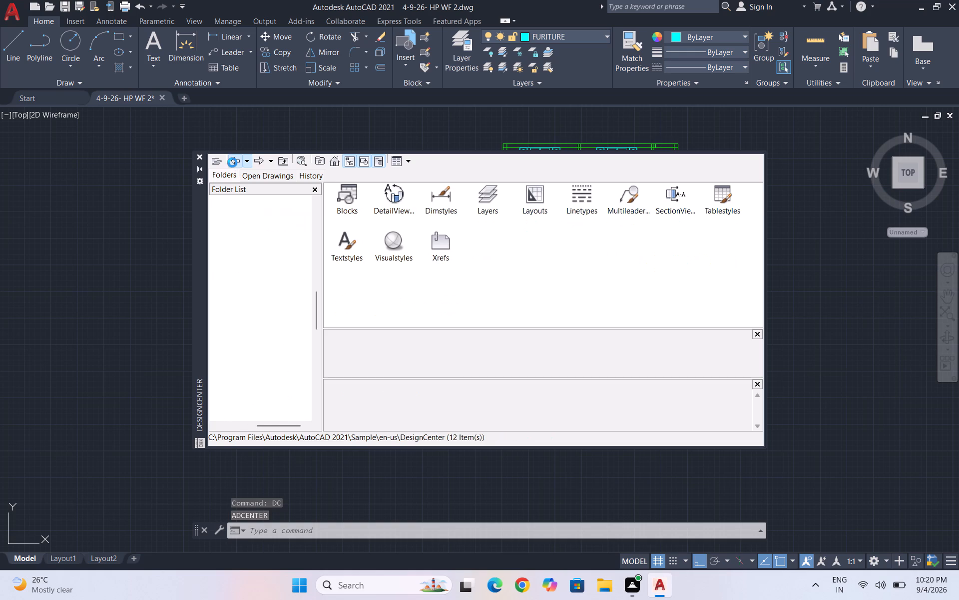
pyautogui.doubleClick(723, 203)
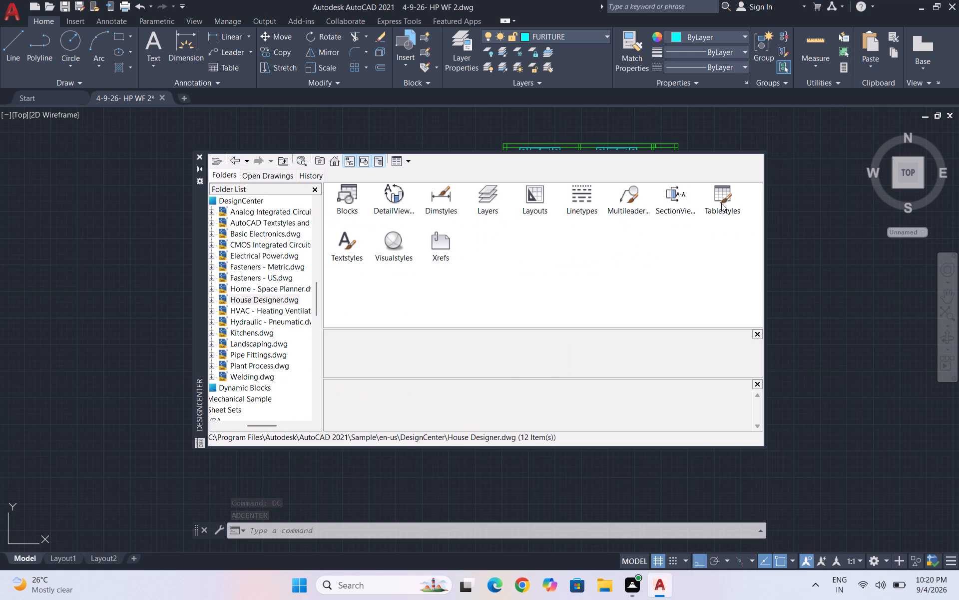
pyautogui.doubleClick(347, 192)
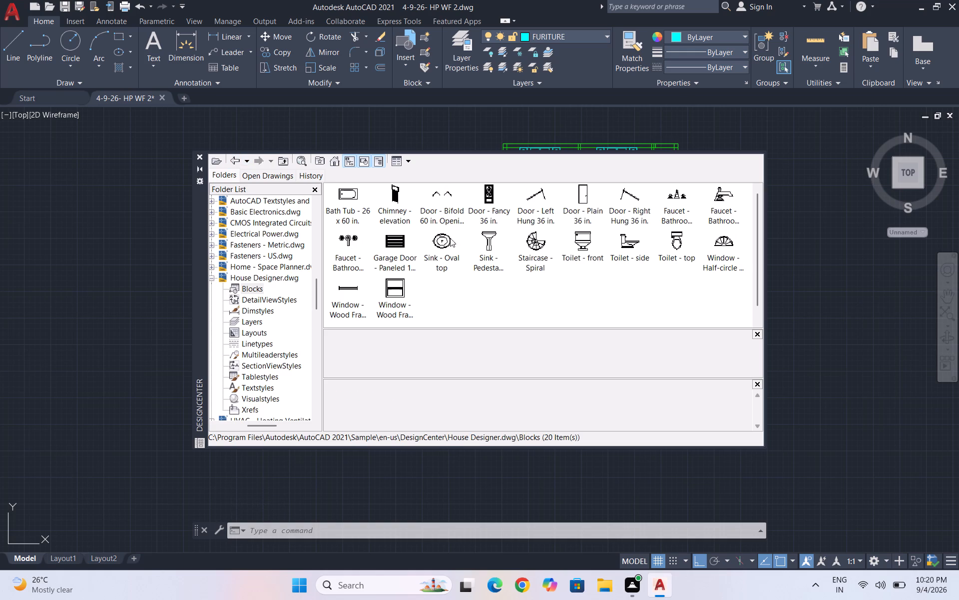
pyautogui.doubleClick(675, 240)
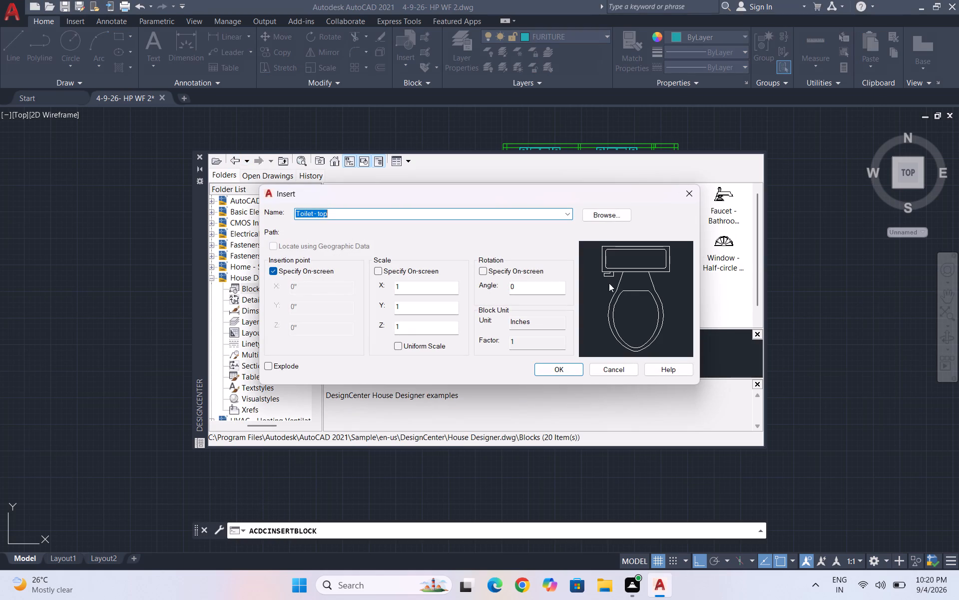
pyautogui.click(554, 374)
pyautogui.click(825, 288)
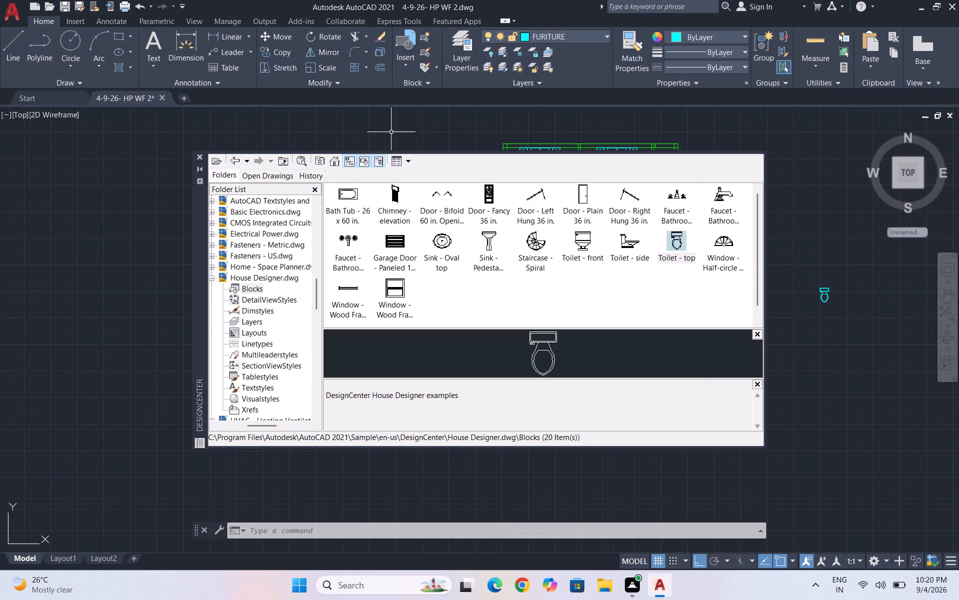
pyautogui.click(200, 154)
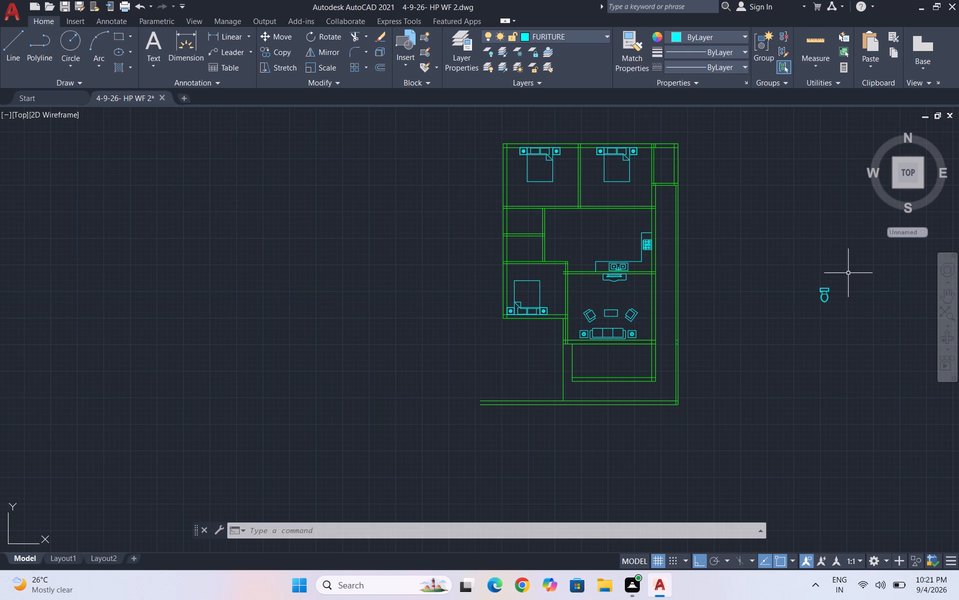
# Copy the toilet block horizontally to a spot between the original and the floor plan.
pyautogui.scroll(1, 849, 273)
pyautogui.moveTo(862, 350); pyautogui.dragTo(843, 336)
pyautogui.click(745, 262)
pyautogui.write('co')
pyautogui.press('Return')
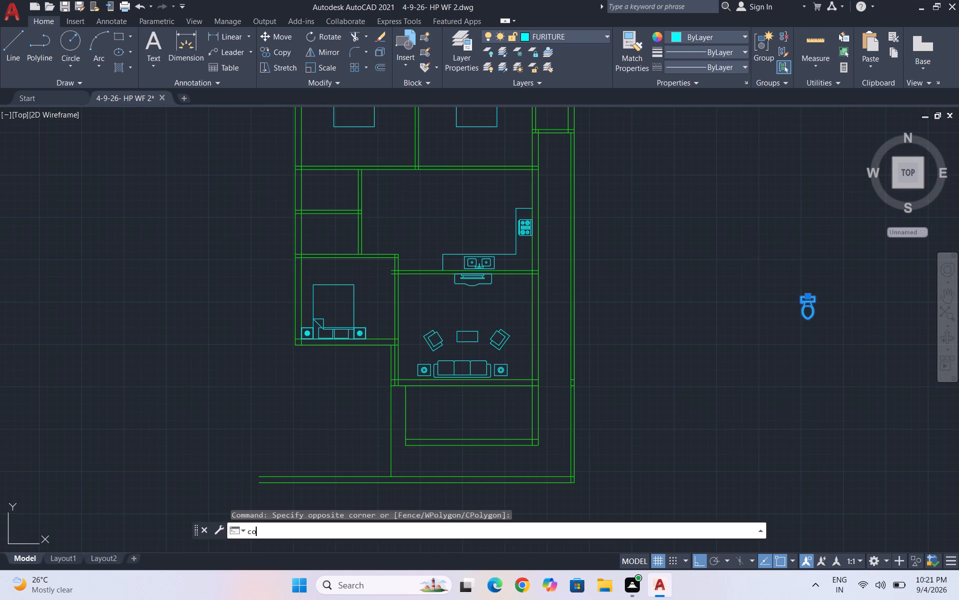
pyautogui.moveTo(789, 300); pyautogui.dragTo(773, 312)
pyautogui.click(712, 329)
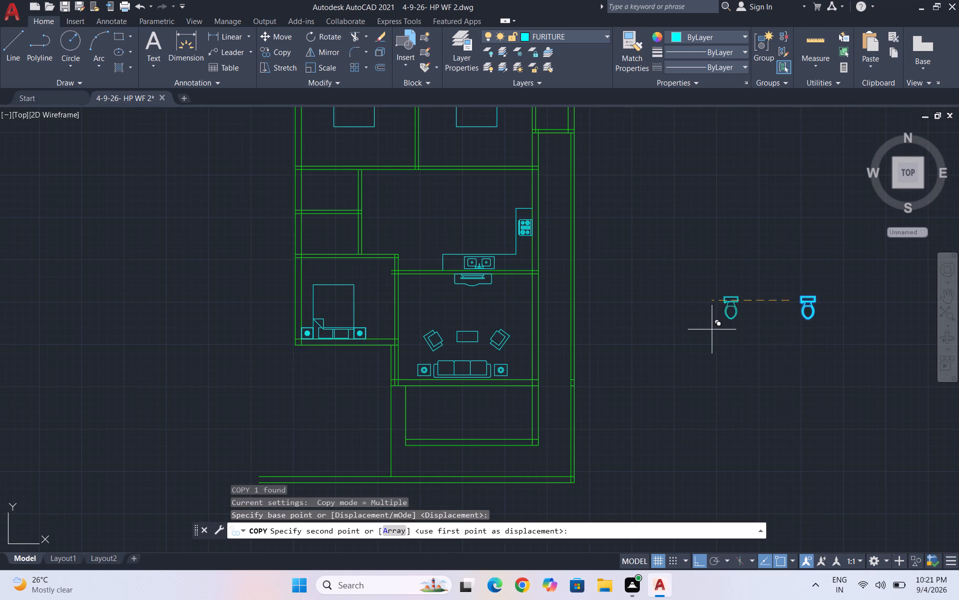
pyautogui.press('Escape')
# Rotate the original toilet block 180° about its tank so the bowl faces up.
pyautogui.click(875, 343)
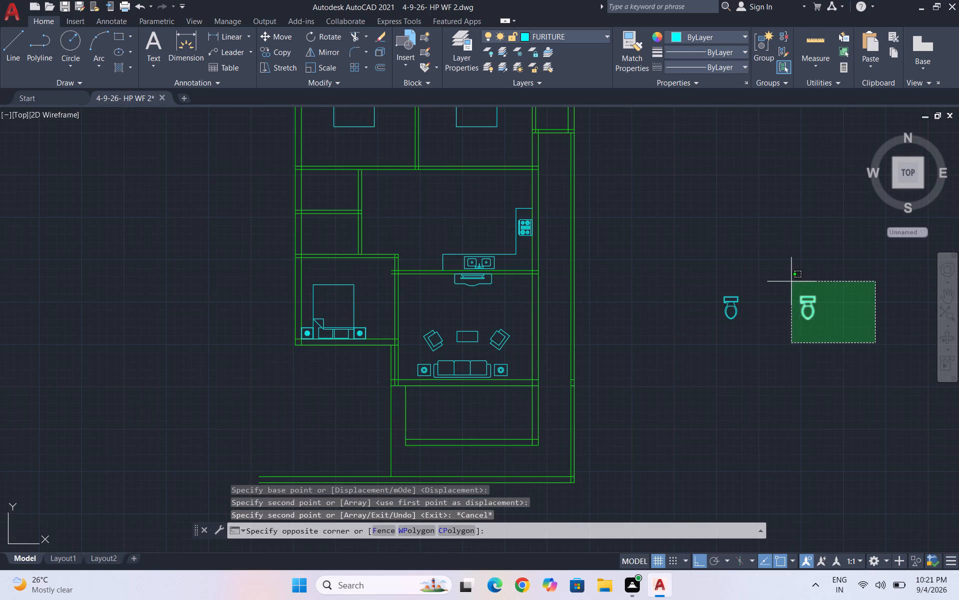
pyautogui.click(791, 281)
pyautogui.scroll(-1, 728, 312)
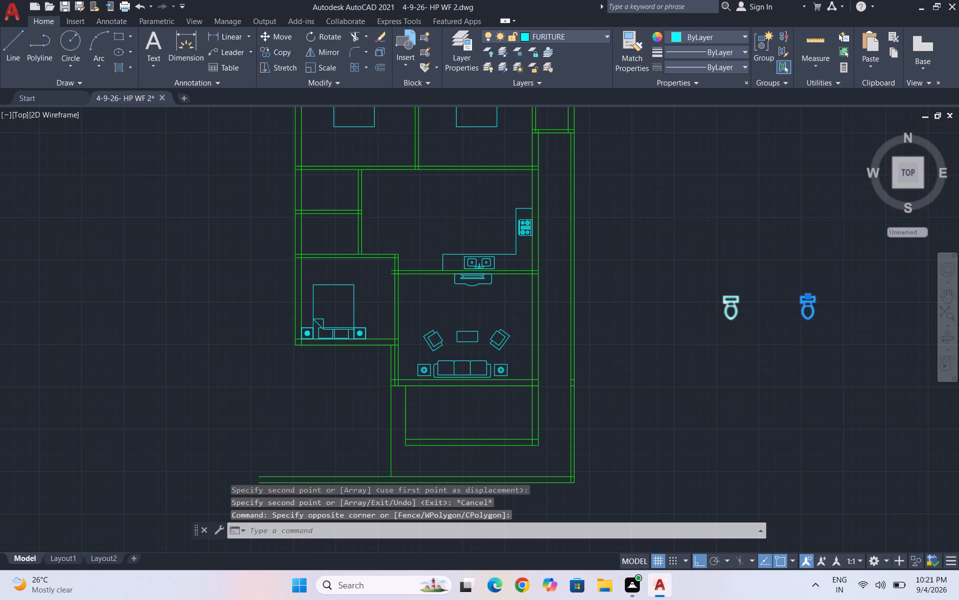
pyautogui.write('ro')
pyautogui.press('Return')
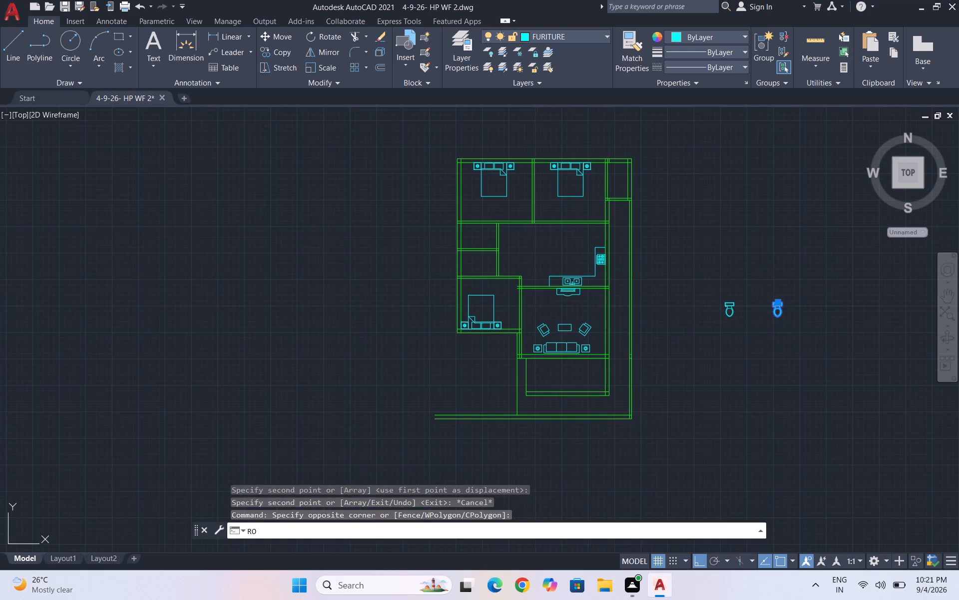
pyautogui.click(775, 301)
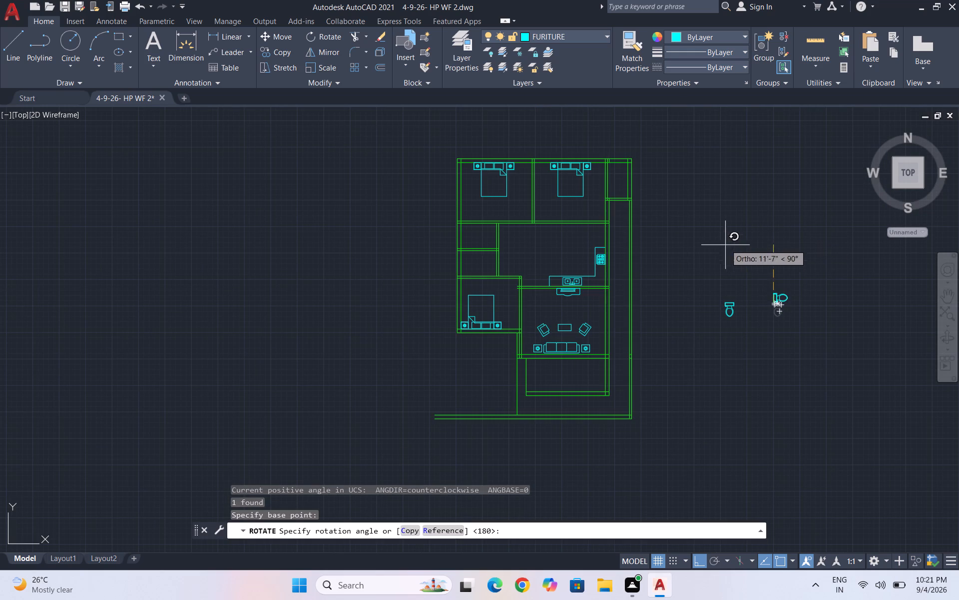
pyautogui.click(662, 275)
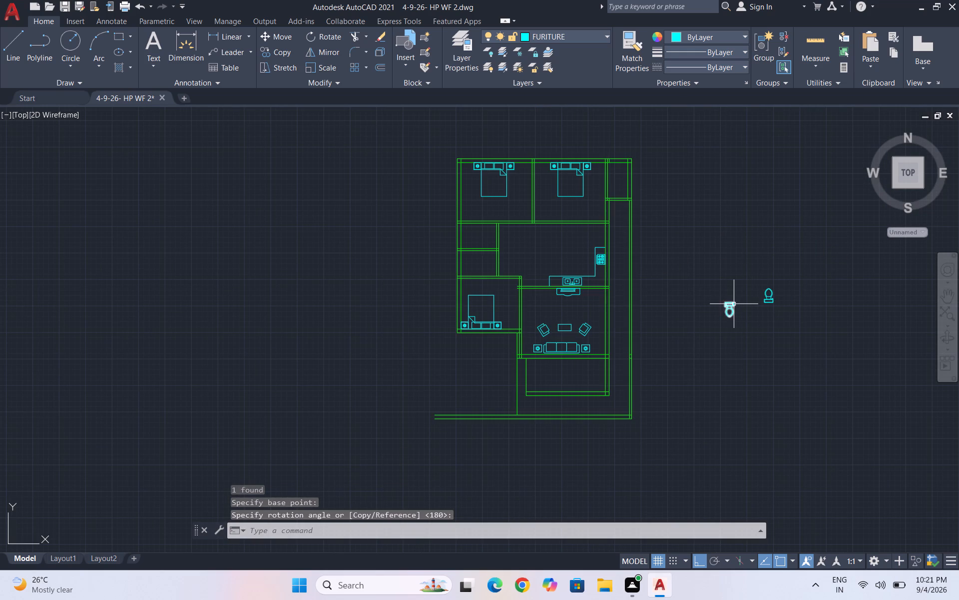
# Rotate the copied toilet block 90° counterclockwise about its tank so the bowl faces right.
pyautogui.scroll(2, 742, 344)
pyautogui.moveTo(739, 330); pyautogui.dragTo(715, 305)
pyautogui.click(671, 236)
pyautogui.press('r')
pyautogui.press('o')
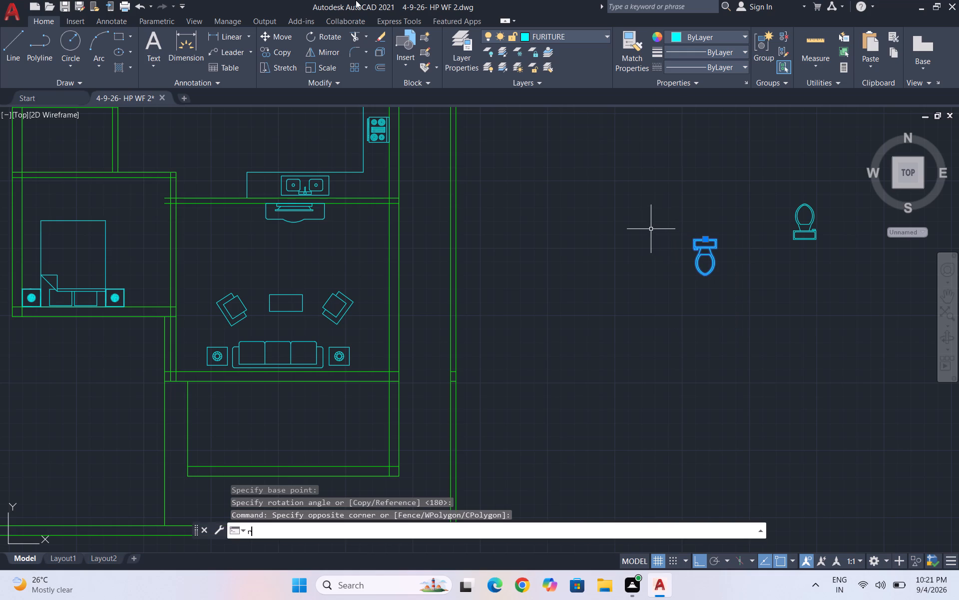
pyautogui.press('Return')
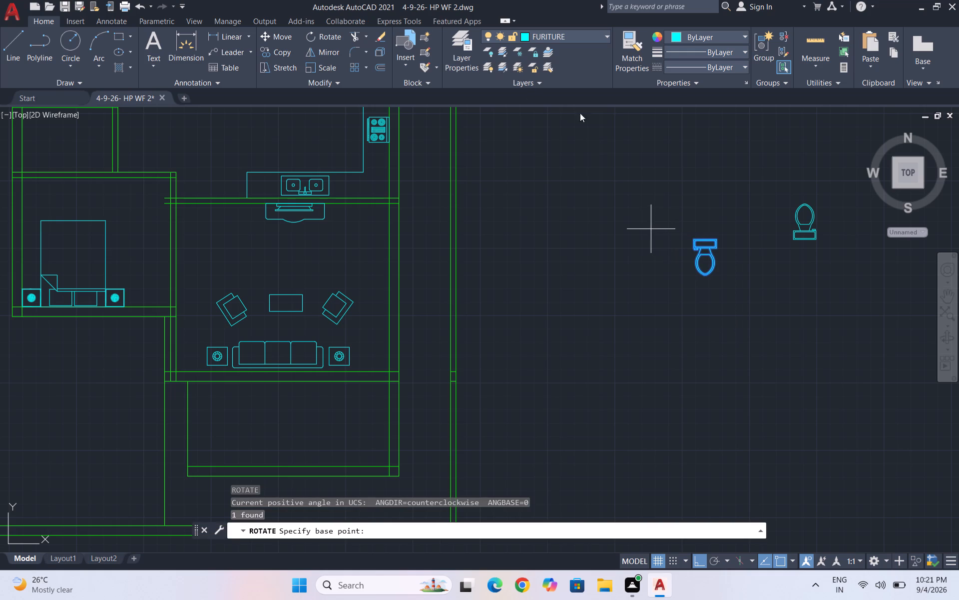
pyautogui.moveTo(699, 243); pyautogui.dragTo(682, 249)
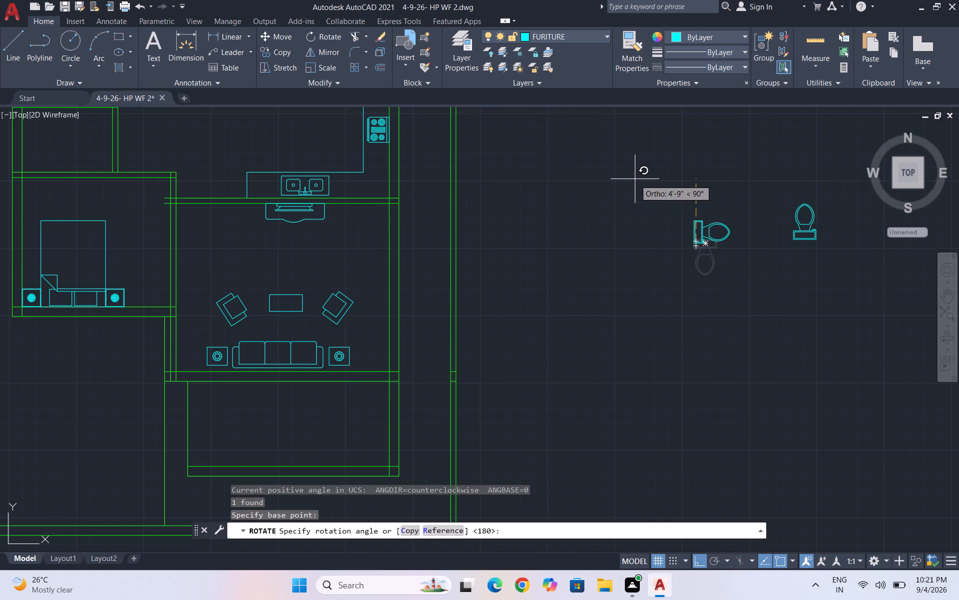
pyautogui.click(651, 169)
# Copy the right-facing toilet about 4'-10" straight down.
pyautogui.moveTo(778, 278); pyautogui.dragTo(762, 274)
pyautogui.click(666, 204)
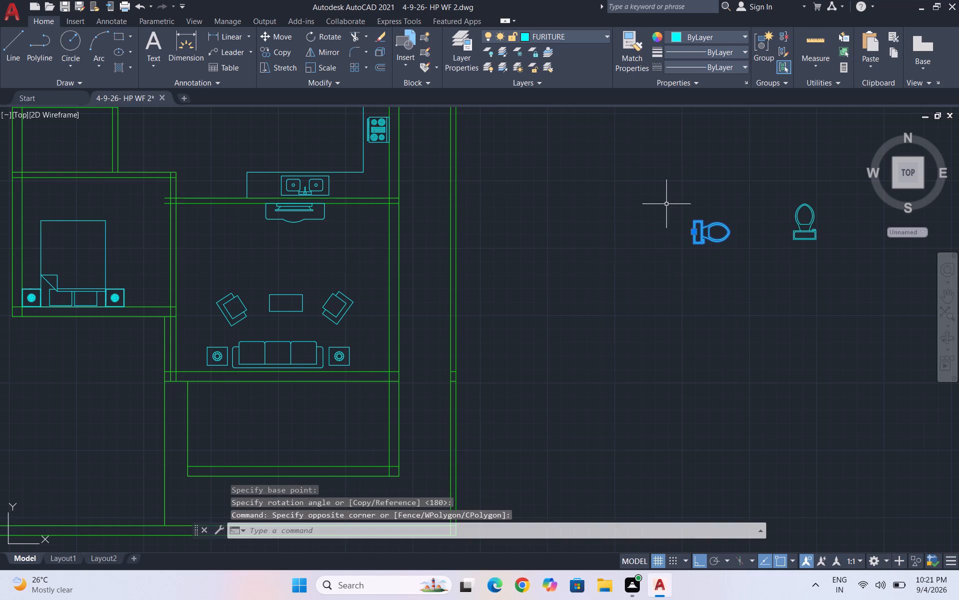
pyautogui.write('co')
pyautogui.press('Return')
pyautogui.moveTo(689, 231); pyautogui.dragTo(692, 242)
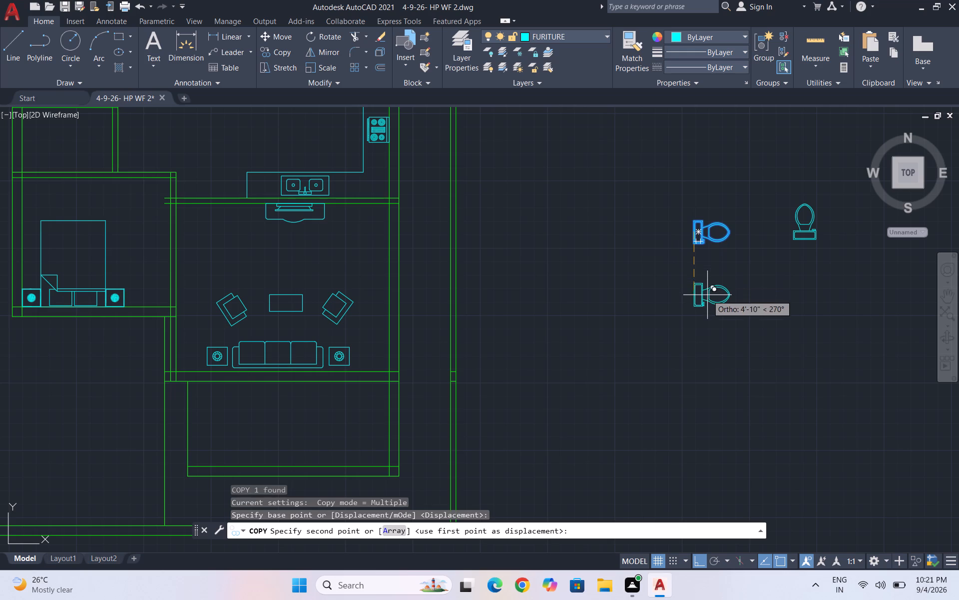
pyautogui.click(707, 295)
pyautogui.press('Escape')
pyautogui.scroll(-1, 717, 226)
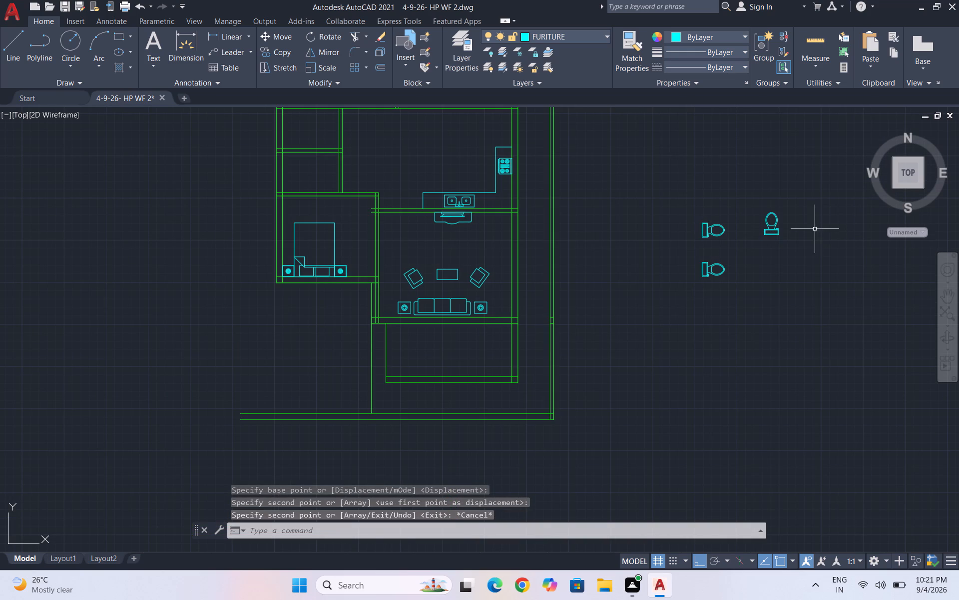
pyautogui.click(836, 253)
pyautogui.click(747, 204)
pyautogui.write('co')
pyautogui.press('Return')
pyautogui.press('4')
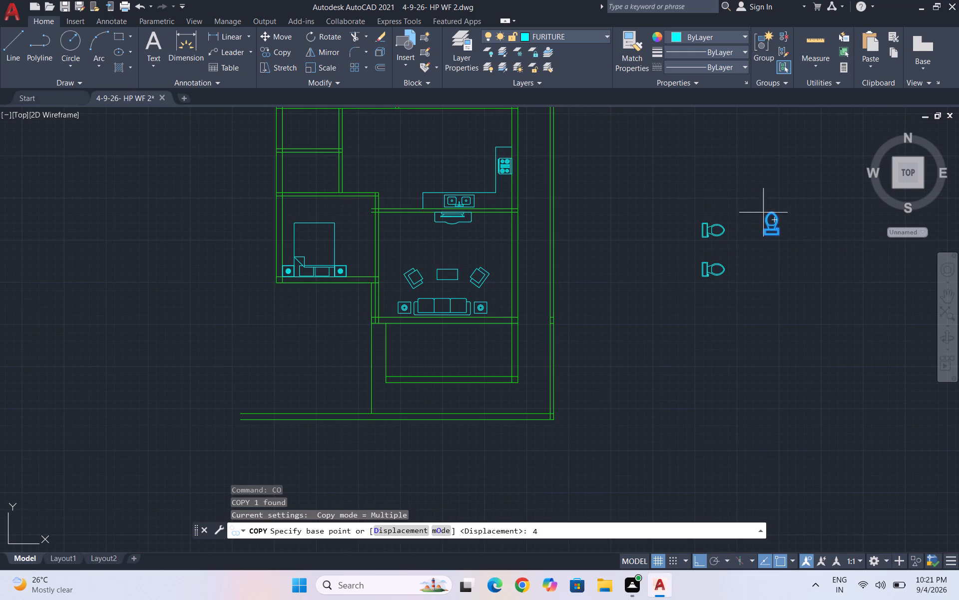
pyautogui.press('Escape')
# Copy the upward-facing toilet from its tank's back-edge midpoint to the lower wall's midpoint in the small room at the plan's upper-right corner.
pyautogui.moveTo(819, 249); pyautogui.dragTo(810, 247)
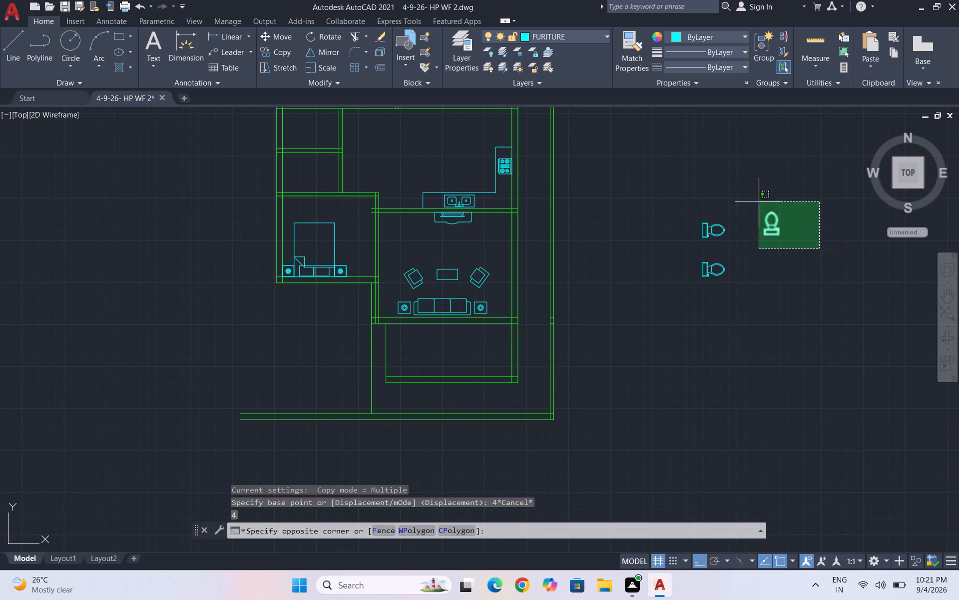
pyautogui.click(758, 201)
pyautogui.write('co')
pyautogui.press('Return')
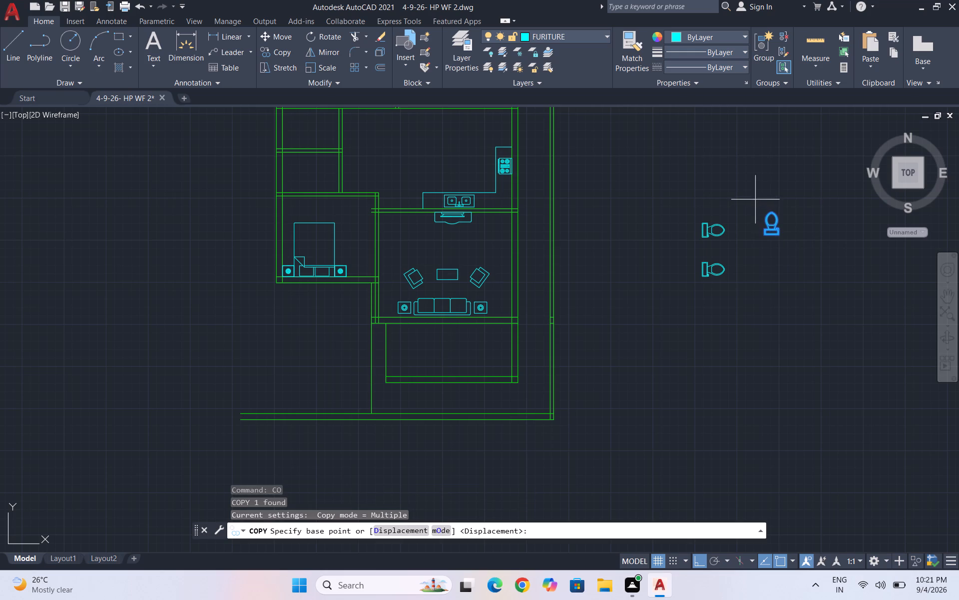
pyautogui.scroll(3, 778, 236)
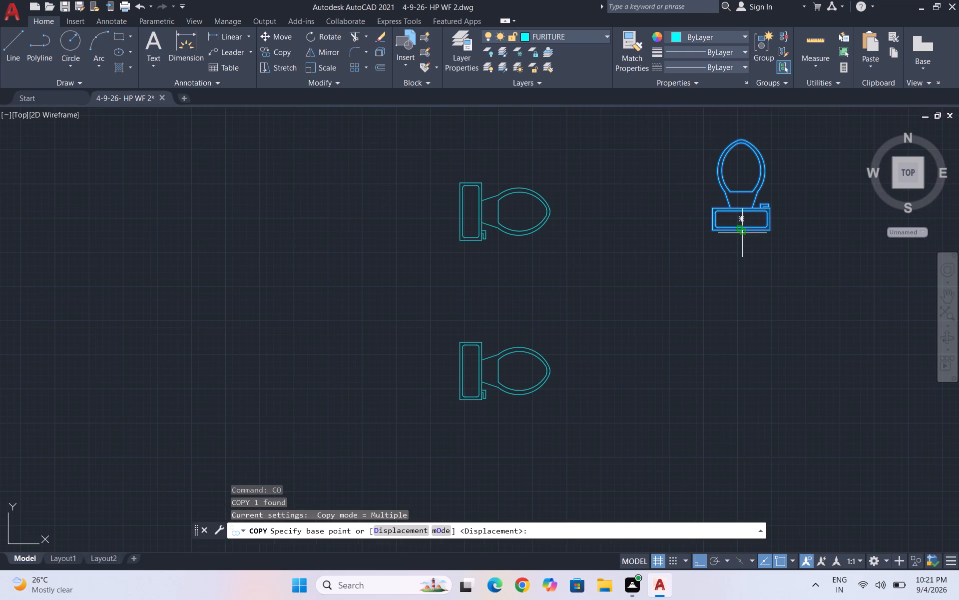
pyautogui.click(742, 232)
pyautogui.scroll(-5, 744, 232)
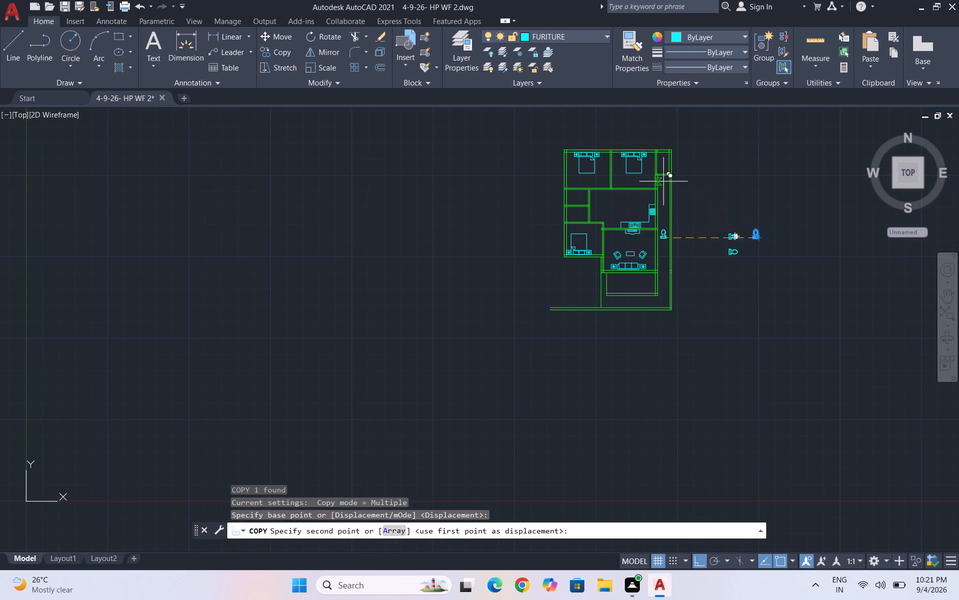
pyautogui.scroll(5, 661, 180)
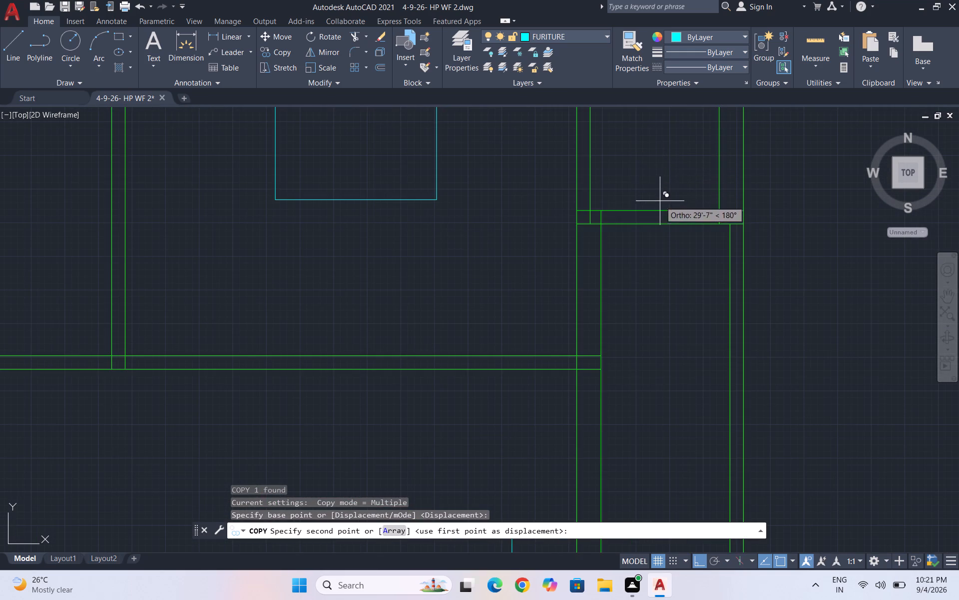
pyautogui.scroll(2, 660, 203)
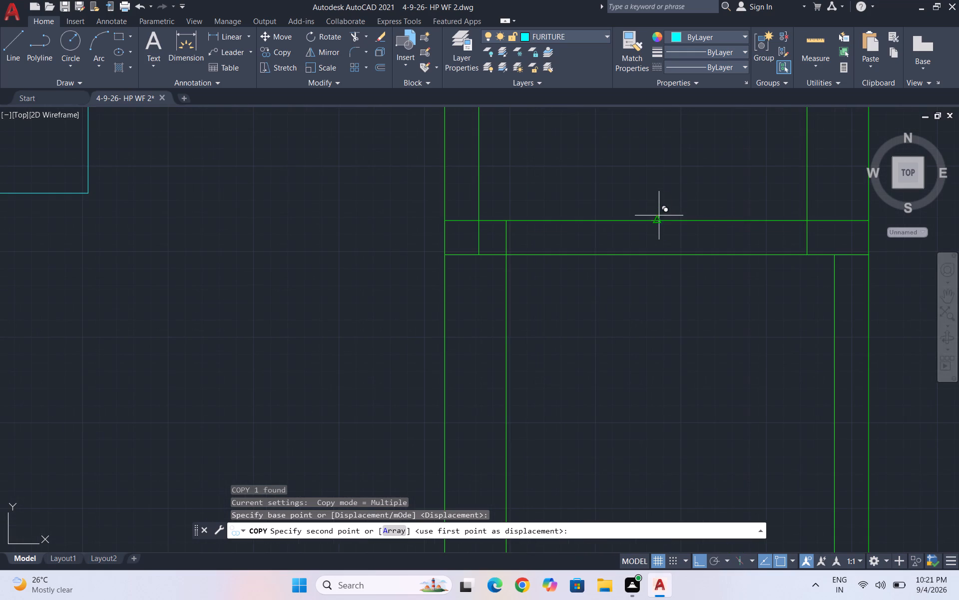
pyautogui.click(659, 217)
pyautogui.scroll(-3, 656, 208)
pyautogui.press('Escape')
pyautogui.scroll(-3, 596, 217)
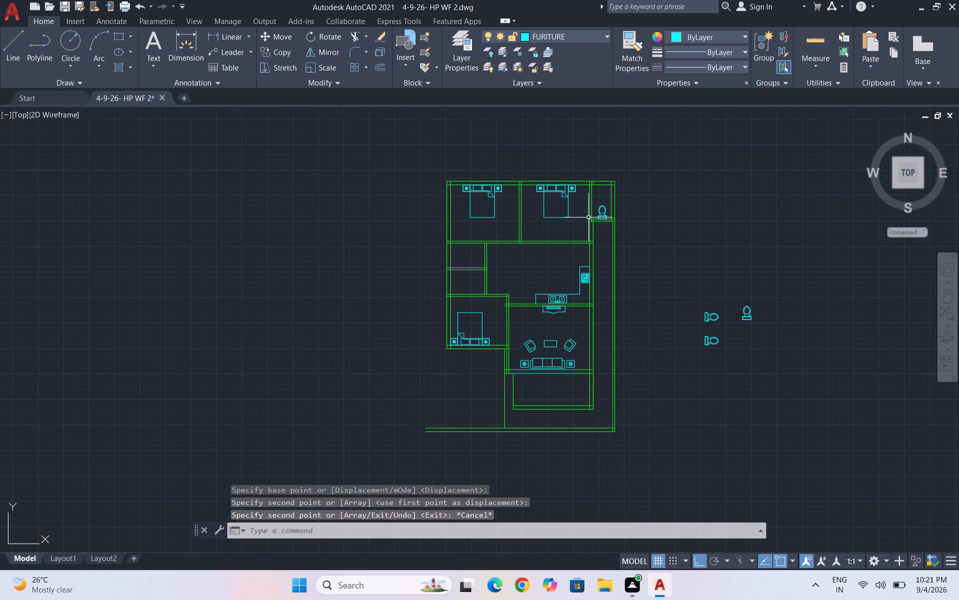
pyautogui.scroll(2, 710, 321)
# Copy the upper right-facing toilet from its tank's back-edge midpoint to the left-wall midpoints of the two small rooms on the plan's west side.
pyautogui.click(740, 332)
pyautogui.click(668, 273)
pyautogui.write('co')
pyautogui.press('Return')
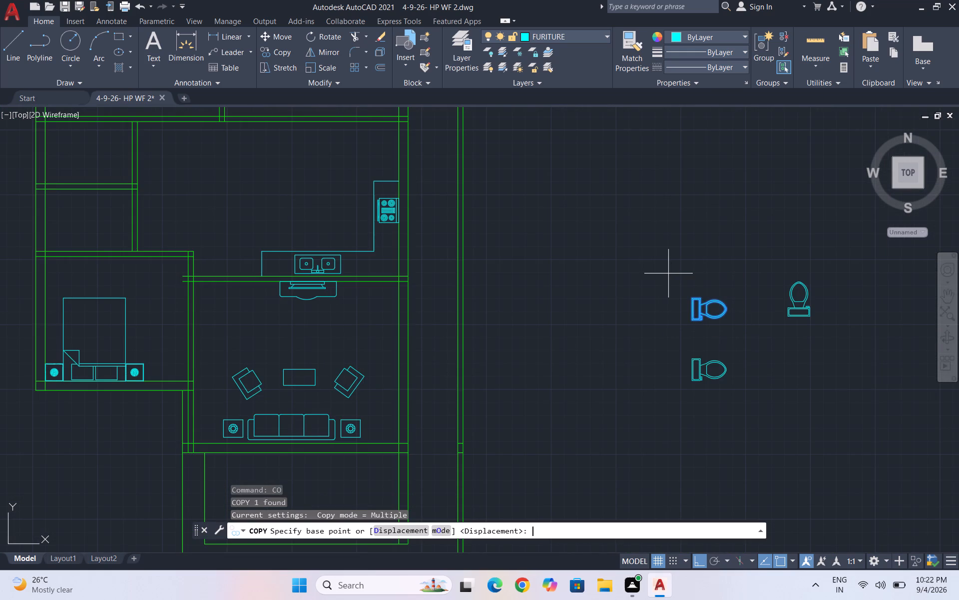
pyautogui.scroll(4, 686, 308)
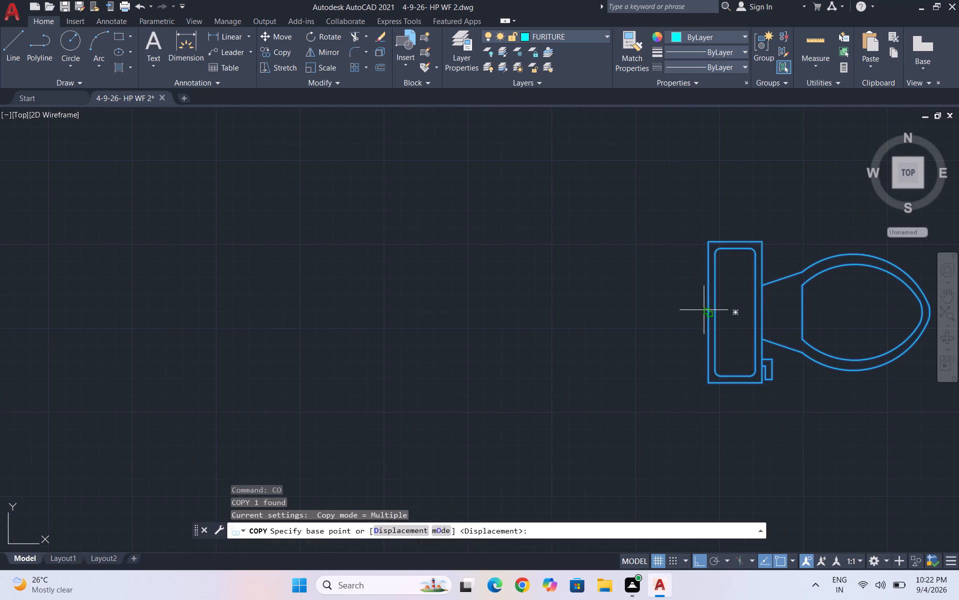
pyautogui.click(708, 313)
pyautogui.scroll(-5, 740, 294)
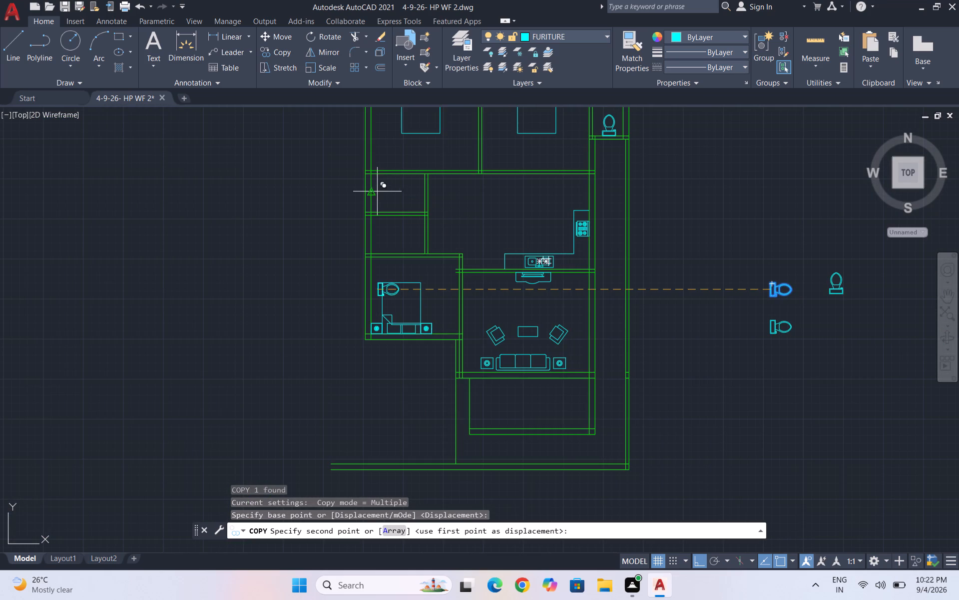
pyautogui.click(371, 195)
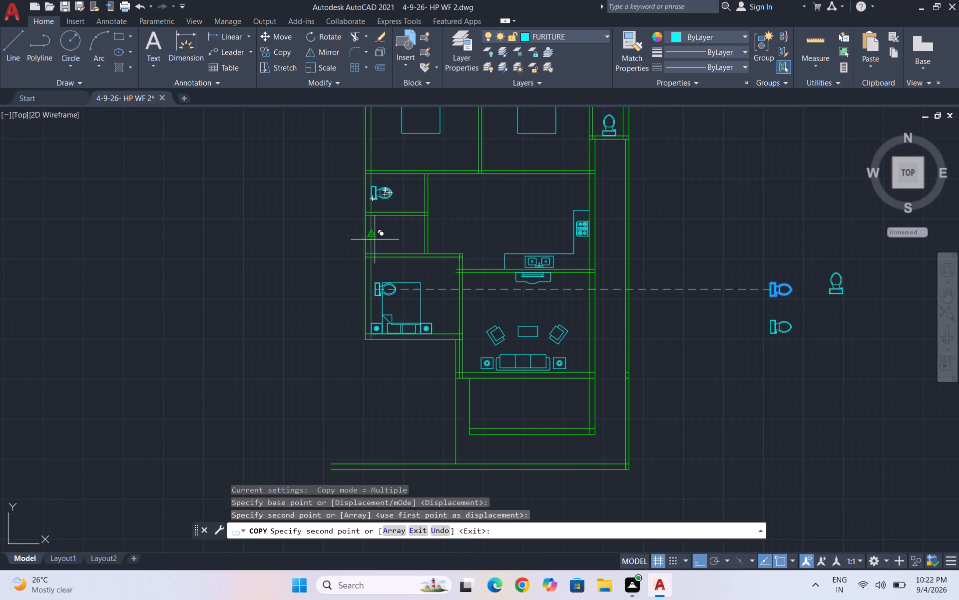
pyautogui.click(375, 232)
pyautogui.press('Escape')
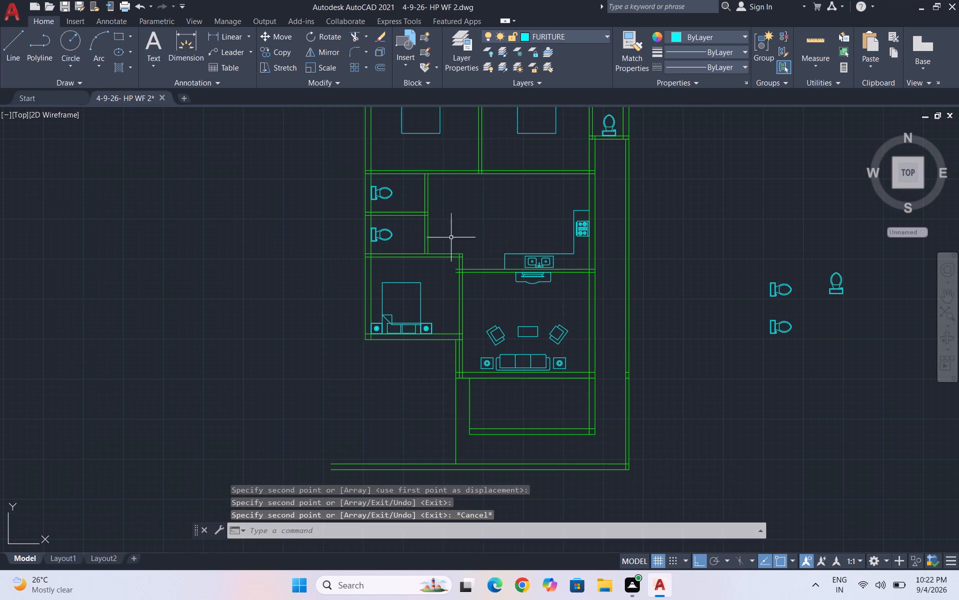
# Erase the three spare toilet blocks outside the floor plan.
pyautogui.moveTo(870, 347); pyautogui.dragTo(870, 337)
pyautogui.click(747, 235)
pyautogui.press('Delete')
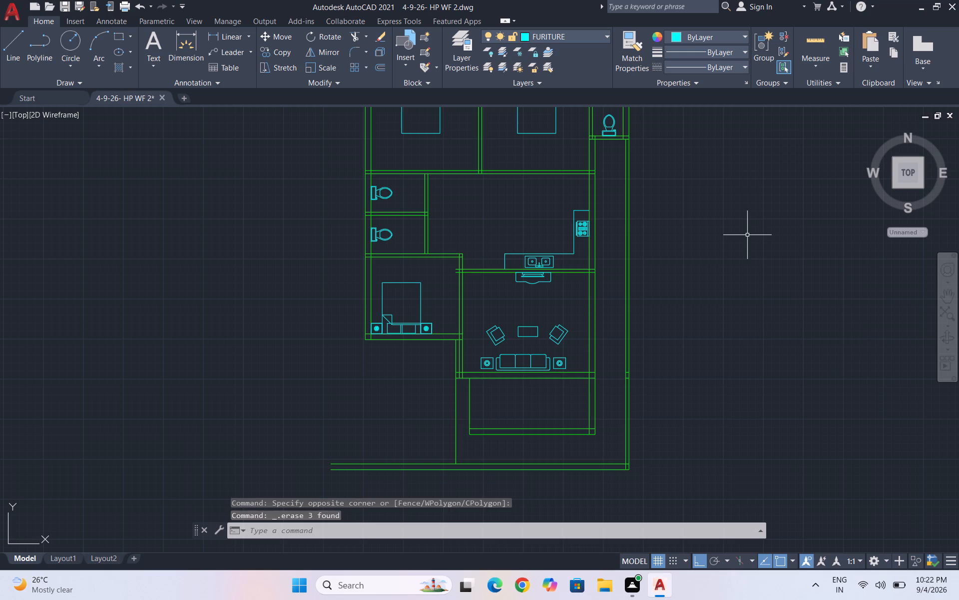
pyautogui.press('Escape')
pyautogui.press('Escape')
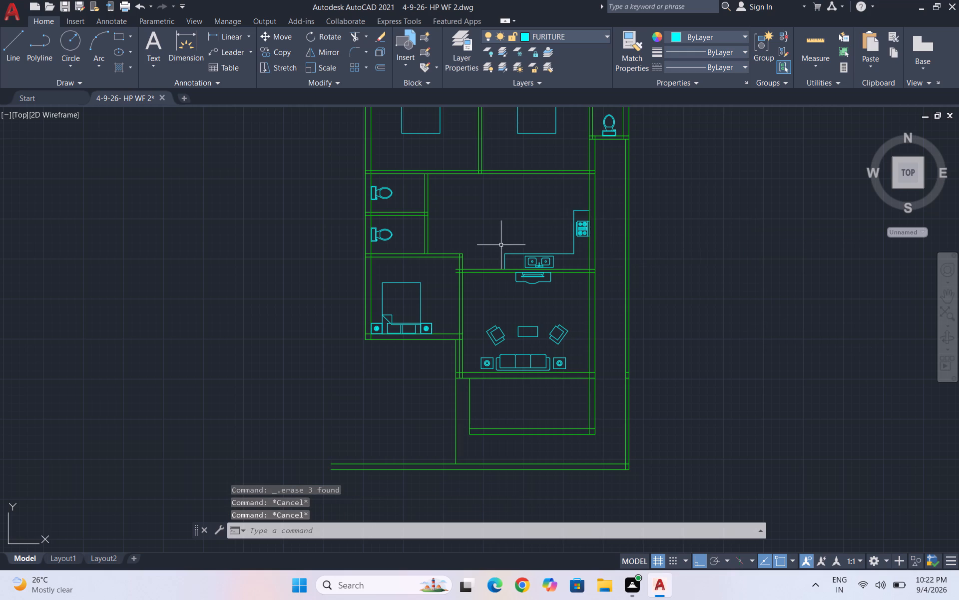
# Insert the Door - Imperial block from the architectural tool palette in the empty space east of the plan and close the palette.
pyautogui.scroll(-1, 498, 251)
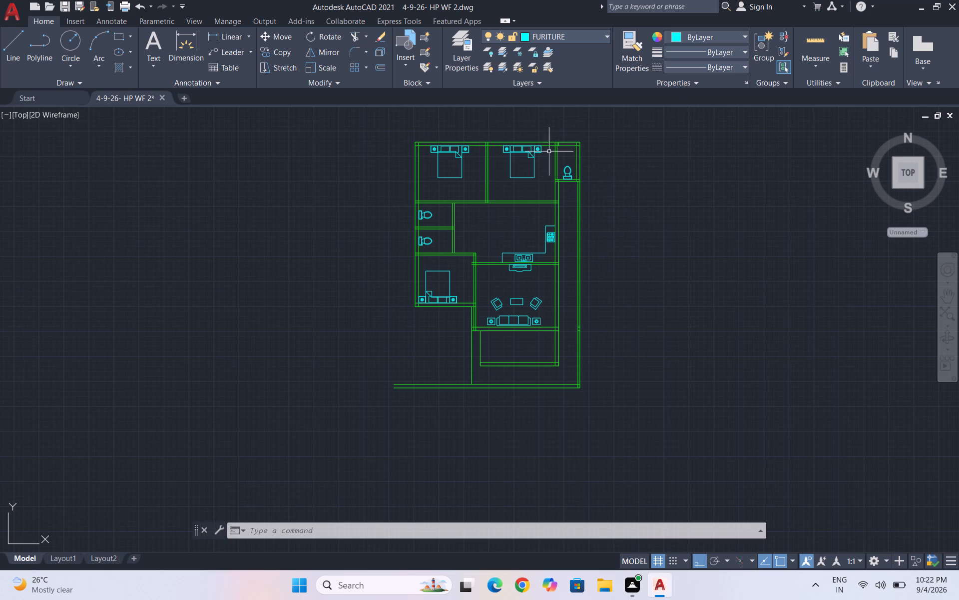
pyautogui.click(589, 33)
pyautogui.click(563, 59)
pyautogui.press('d')
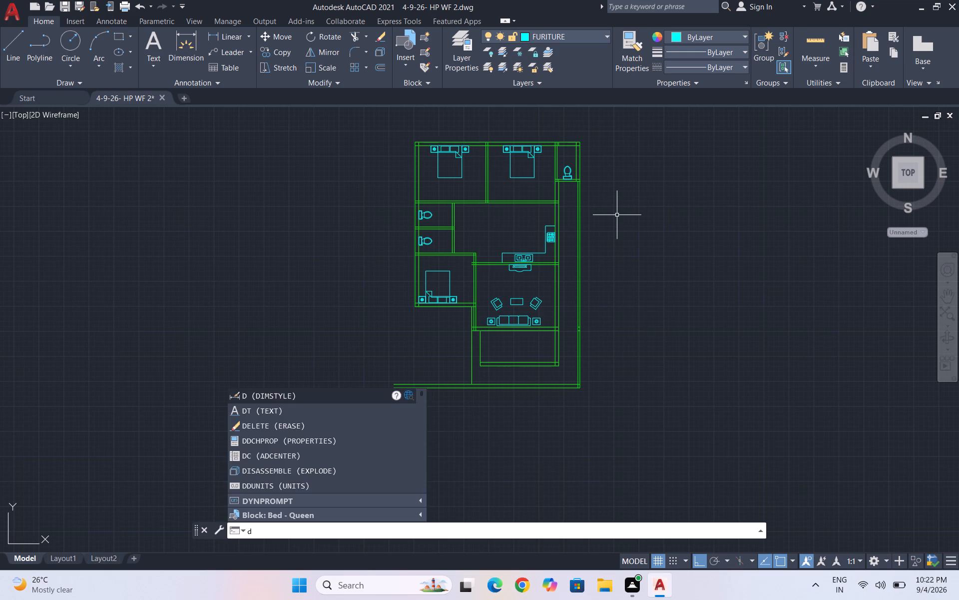
pyautogui.press('BackSpace')
pyautogui.write('tp')
pyautogui.press('Return')
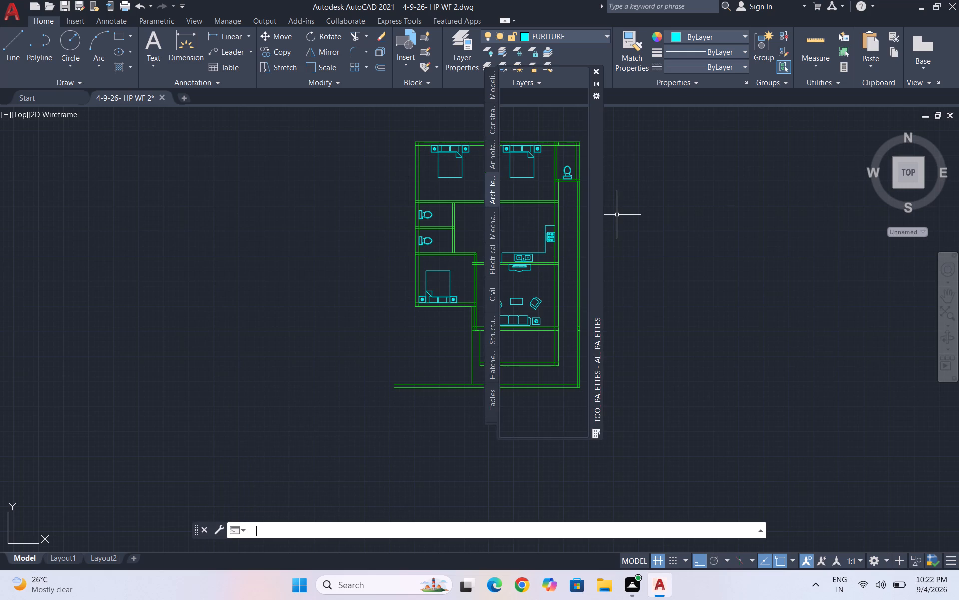
pyautogui.click(520, 111)
pyautogui.click(726, 264)
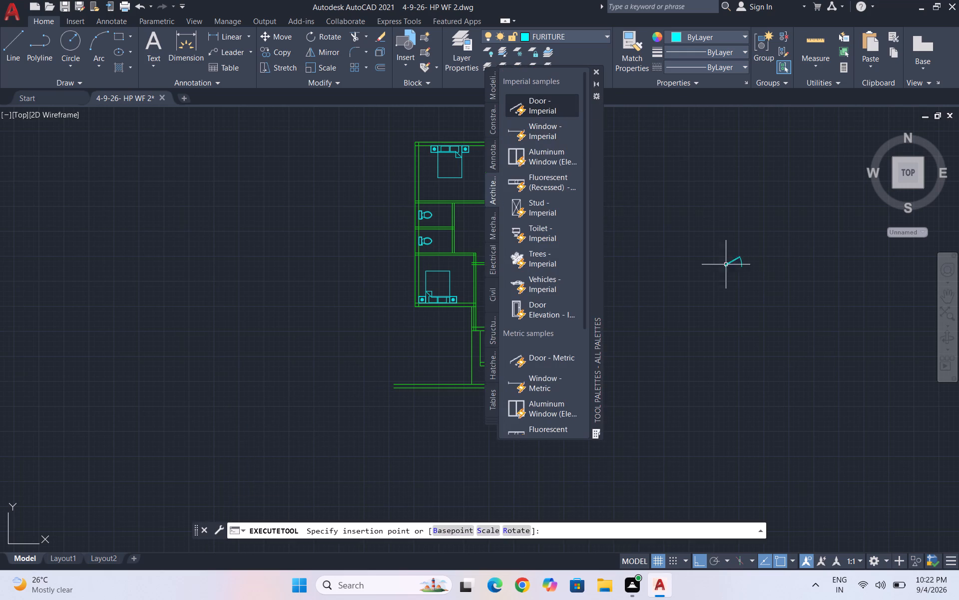
pyautogui.click(592, 70)
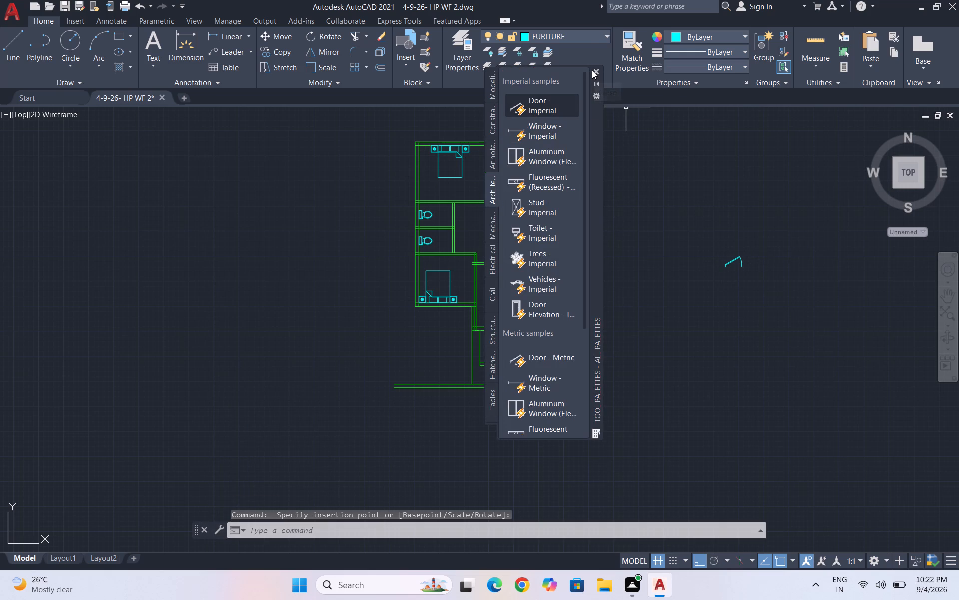
# Move the inserted door block onto the DOORS layer.
pyautogui.moveTo(768, 313); pyautogui.dragTo(740, 286)
pyautogui.moveTo(699, 229); pyautogui.dragTo(697, 223)
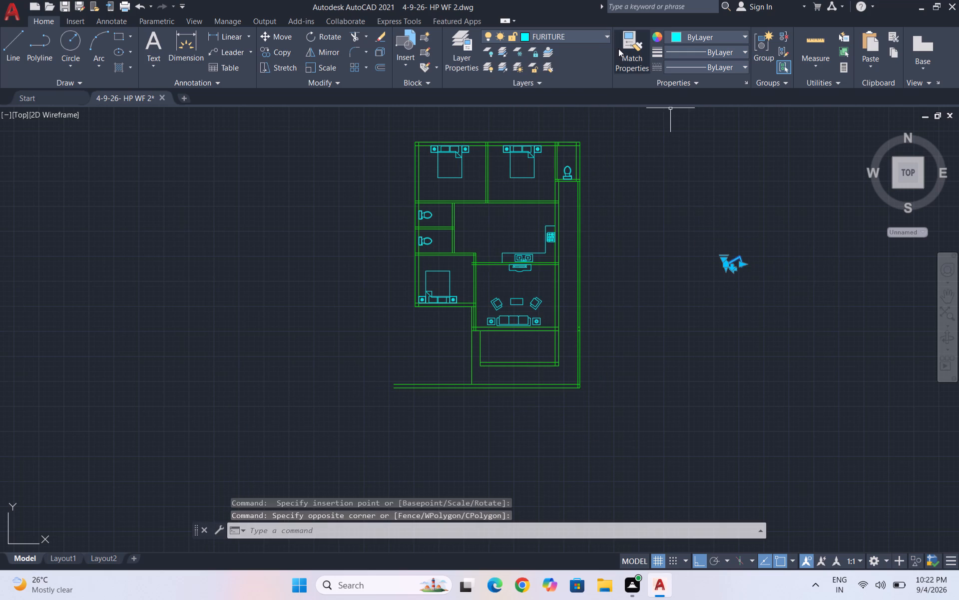
pyautogui.click(604, 39)
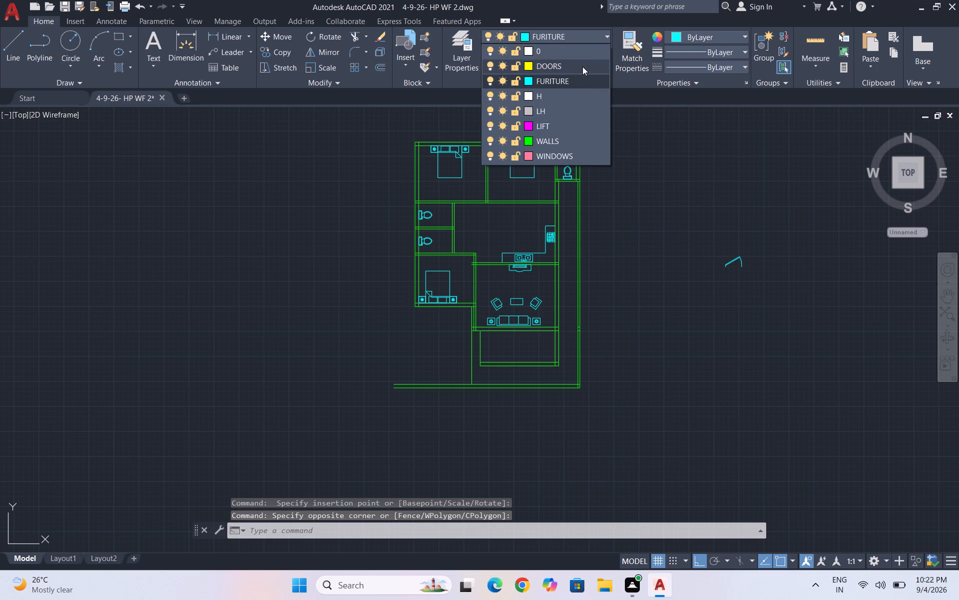
pyautogui.click(582, 66)
pyautogui.press('Escape')
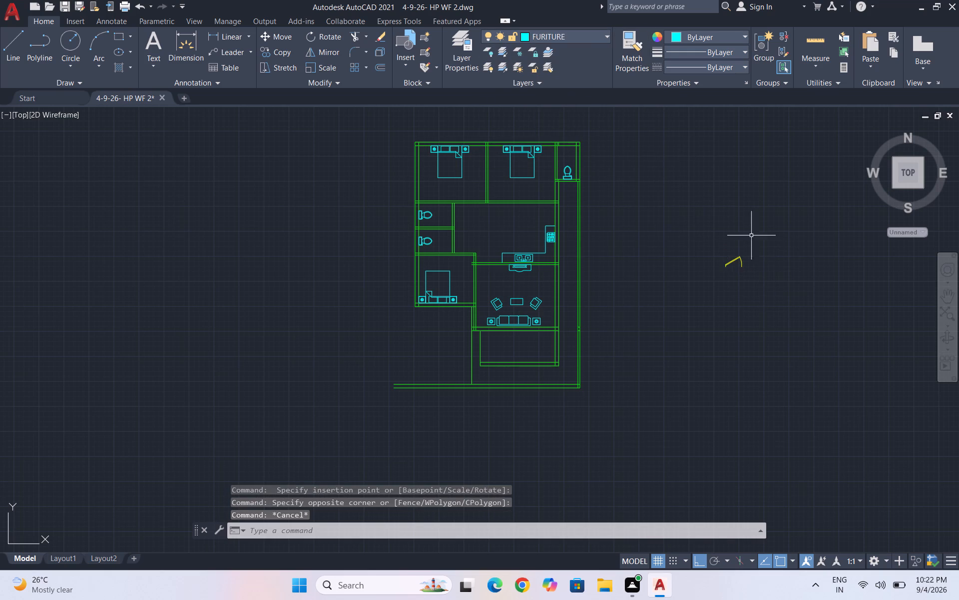
# Make DOORS the current layer.
pyautogui.click(597, 44)
pyautogui.click(587, 38)
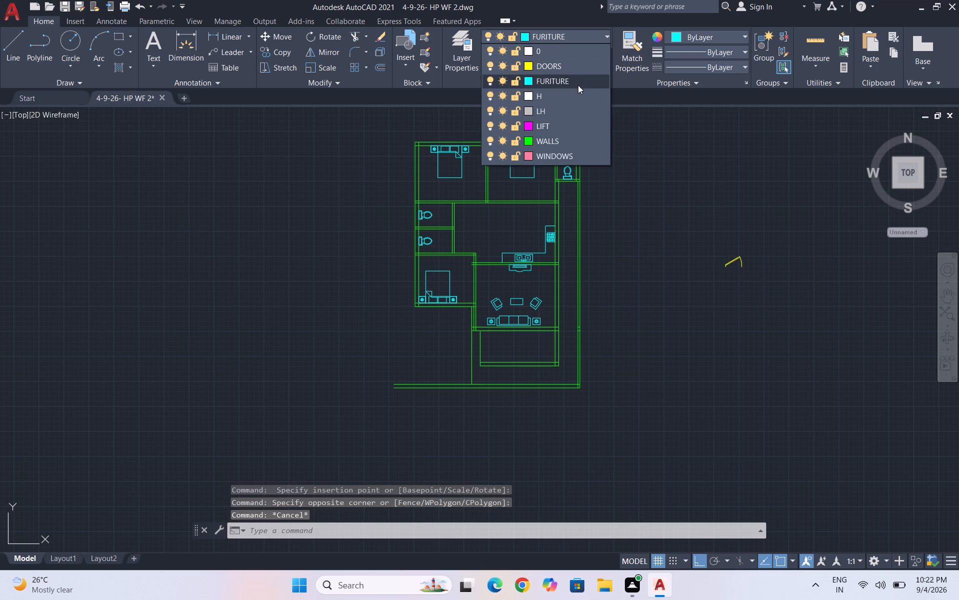
pyautogui.click(576, 65)
pyautogui.press('Escape')
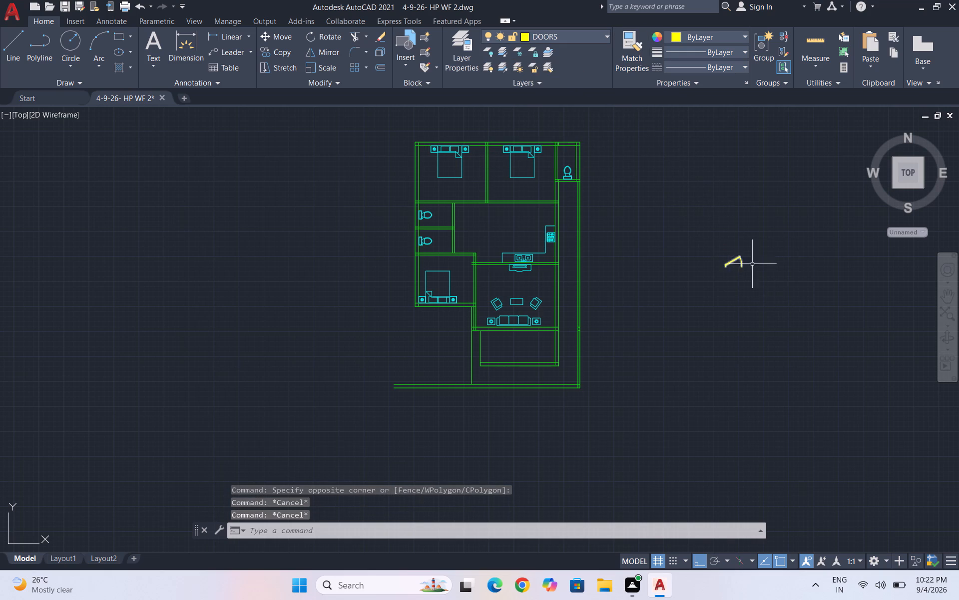
# Set the door block's opening state to Open 90º.
pyautogui.moveTo(766, 284); pyautogui.dragTo(716, 266)
pyautogui.click(665, 224)
pyautogui.click(724, 257)
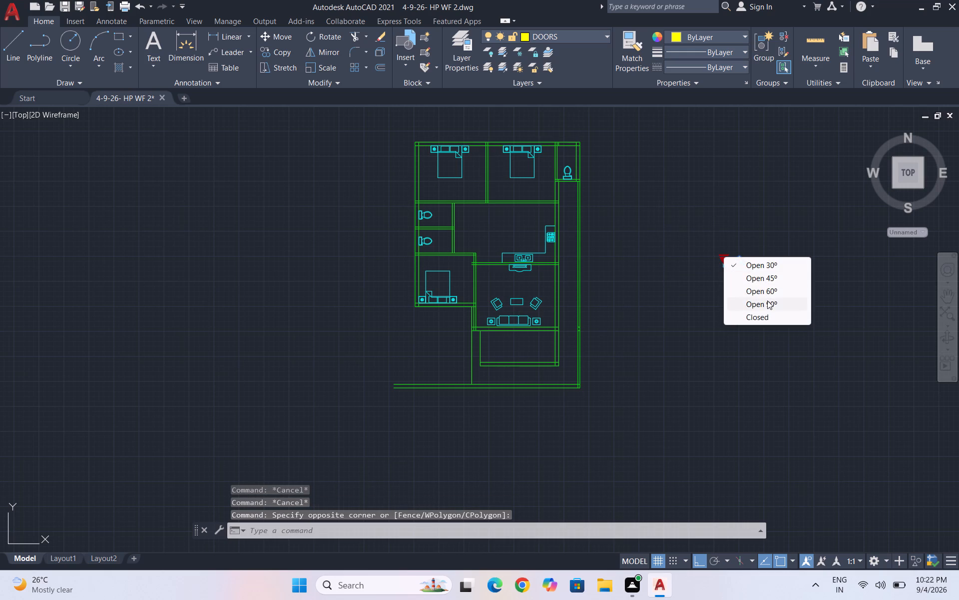
pyautogui.click(767, 301)
pyautogui.scroll(1, 738, 234)
pyautogui.press('Escape')
# Copy the door block horizontally to the empty space between it and the floor plan.
pyautogui.moveTo(761, 329); pyautogui.dragTo(754, 318)
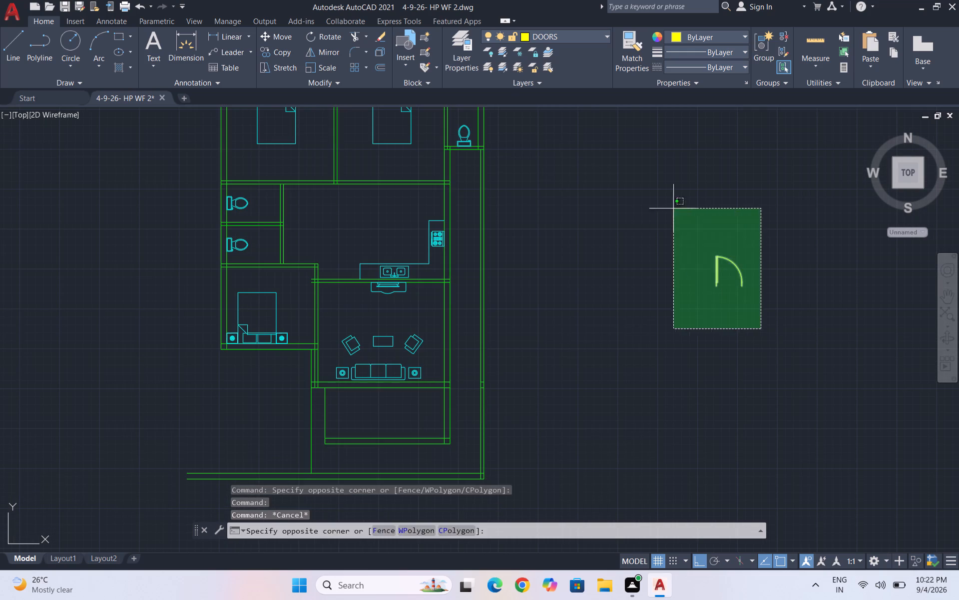
pyautogui.click(673, 209)
pyautogui.write('co')
pyautogui.press('Return')
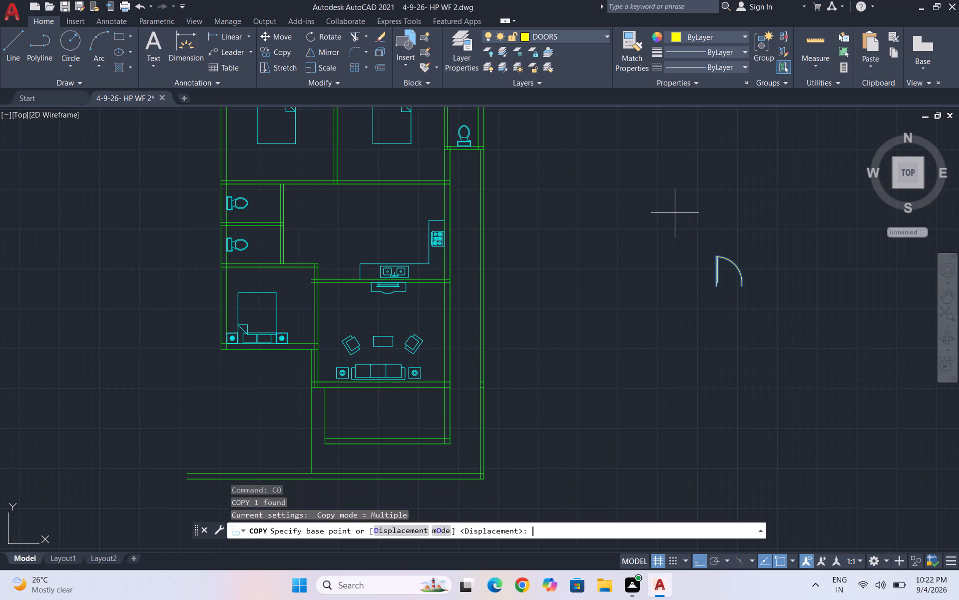
pyautogui.click(723, 289)
pyautogui.click(626, 277)
pyautogui.press('Escape')
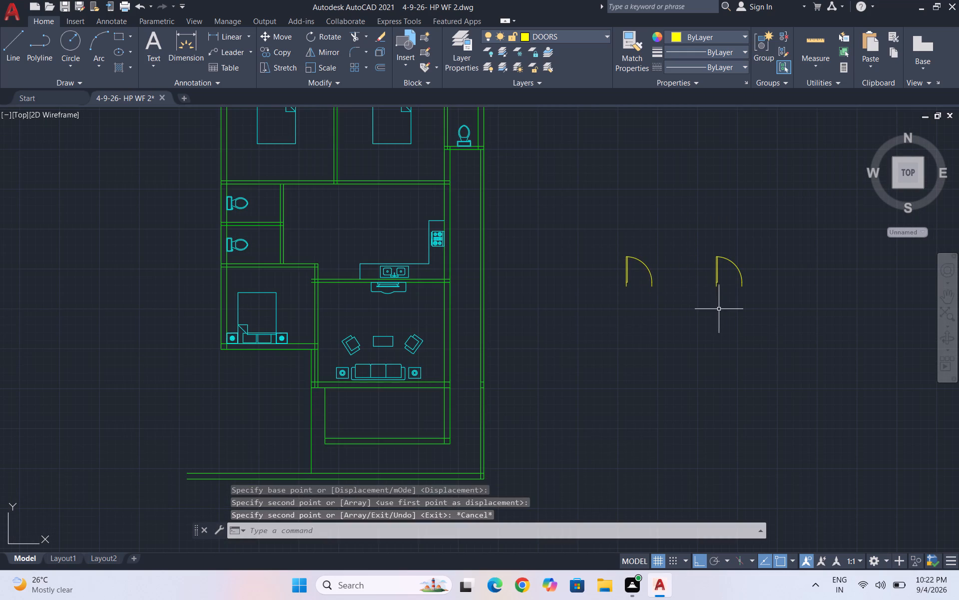
# Scale the copied door by reference from its hinge-side bottom corner, using its opening width as reference and 3' as the new length.
pyautogui.moveTo(680, 305); pyautogui.dragTo(666, 294)
pyautogui.click(598, 255)
pyautogui.write('sc')
pyautogui.press('Return')
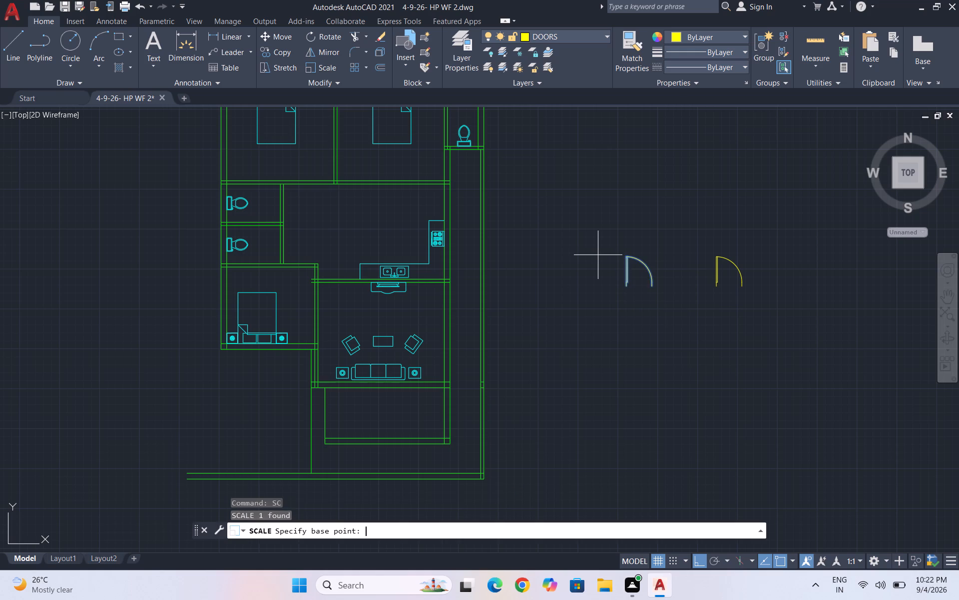
pyautogui.scroll(2, 642, 294)
pyautogui.click(598, 267)
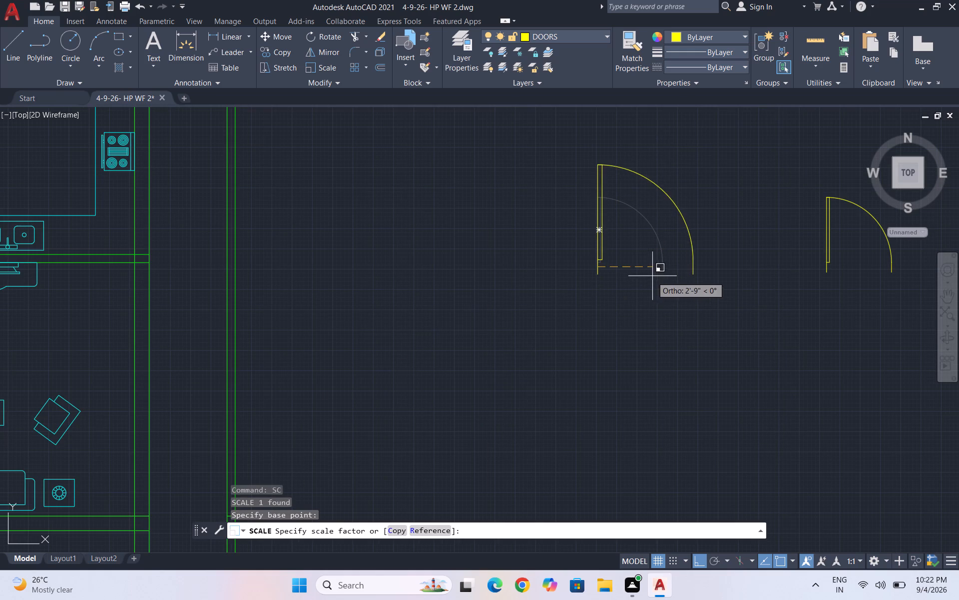
pyautogui.click(426, 530)
pyautogui.click(601, 274)
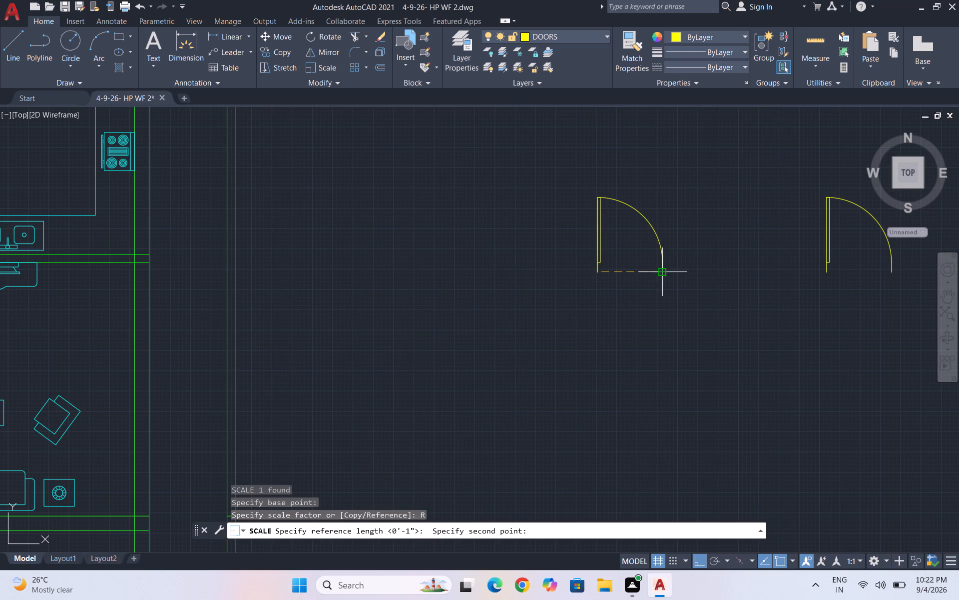
pyautogui.click(659, 274)
pyautogui.write("3'")
pyautogui.press('Return')
pyautogui.press('Return')
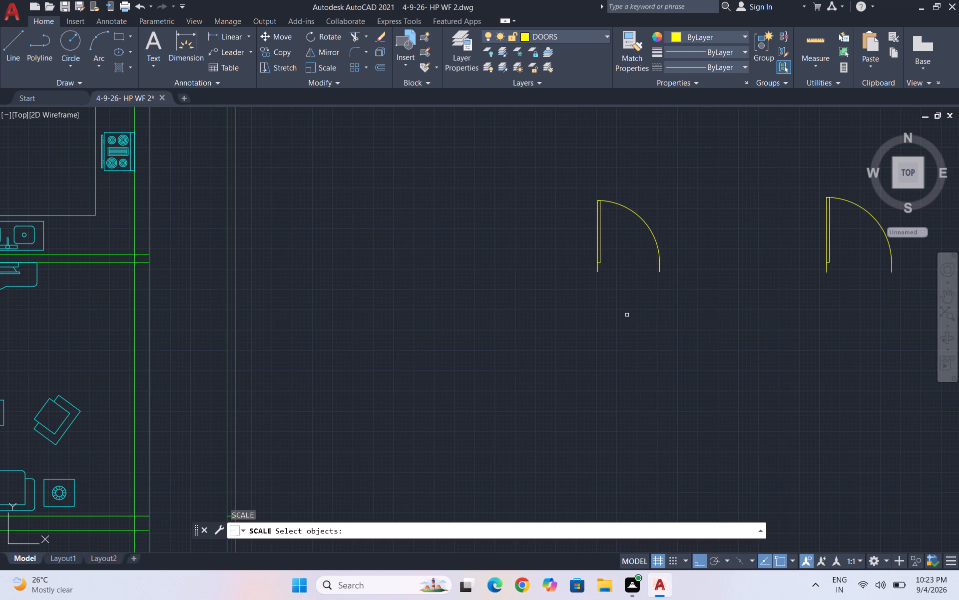
pyautogui.scroll(-3, 627, 308)
pyautogui.press('Escape')
# Scale the original door by reference from its hinge-side bottom corner, using its opening width as reference and 2' as the new length.
pyautogui.click(720, 320)
pyautogui.click(663, 238)
pyautogui.write('sc')
pyautogui.press('Return')
pyautogui.scroll(2, 679, 284)
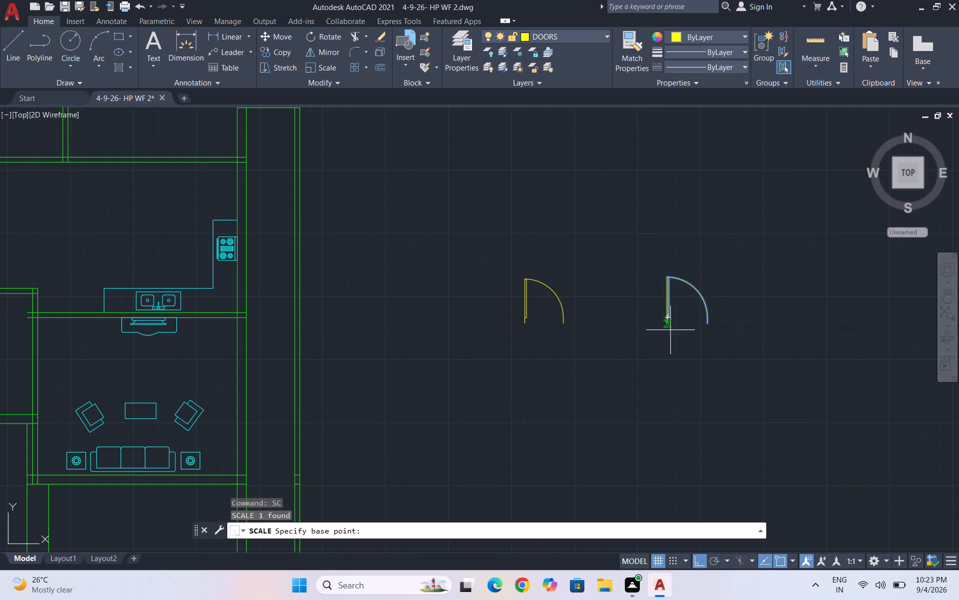
pyautogui.click(667, 323)
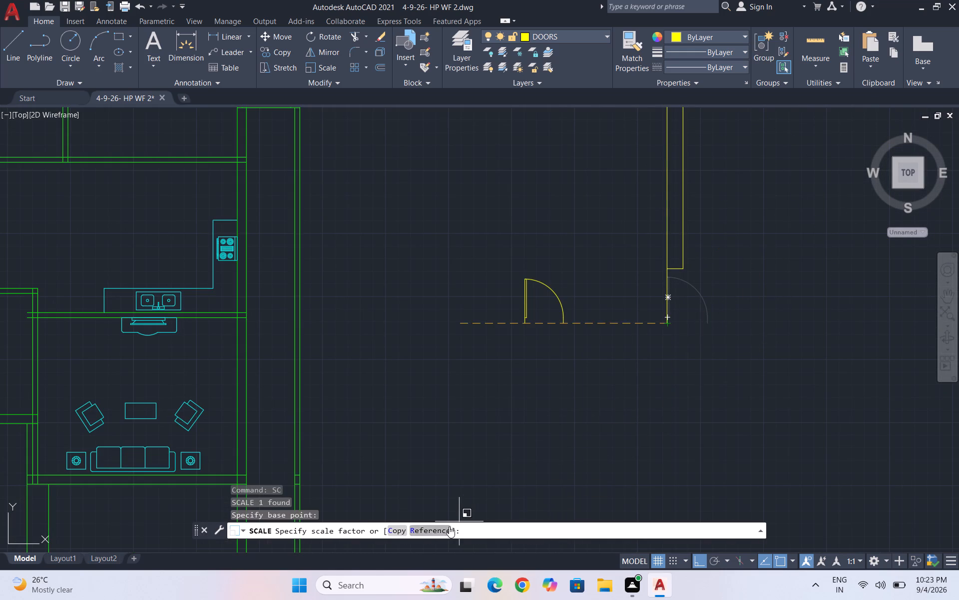
pyautogui.click(447, 527)
pyautogui.click(667, 326)
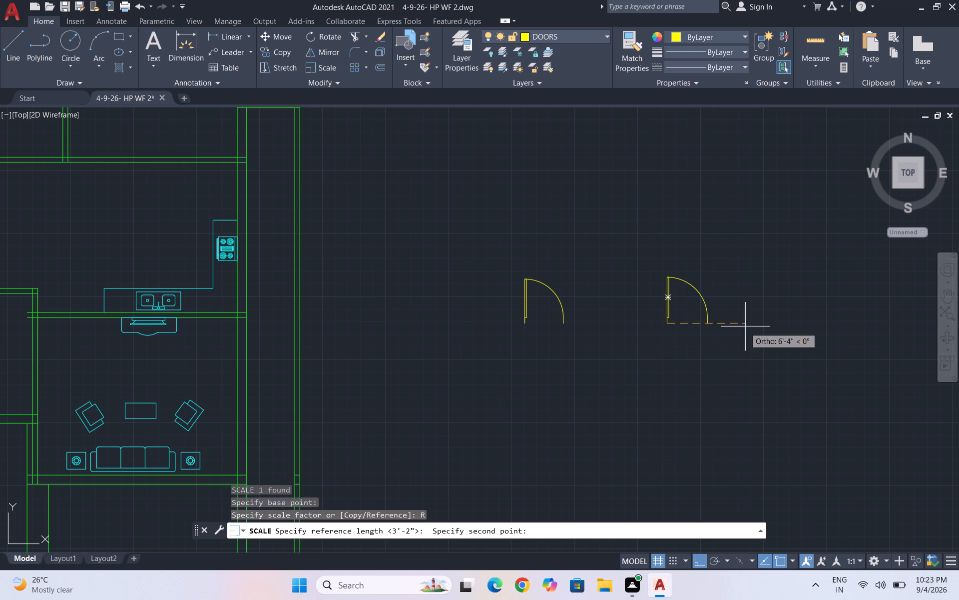
pyautogui.click(711, 322)
pyautogui.write("2'")
pyautogui.press('Return')
pyautogui.press('Return')
pyautogui.scroll(-2, 683, 313)
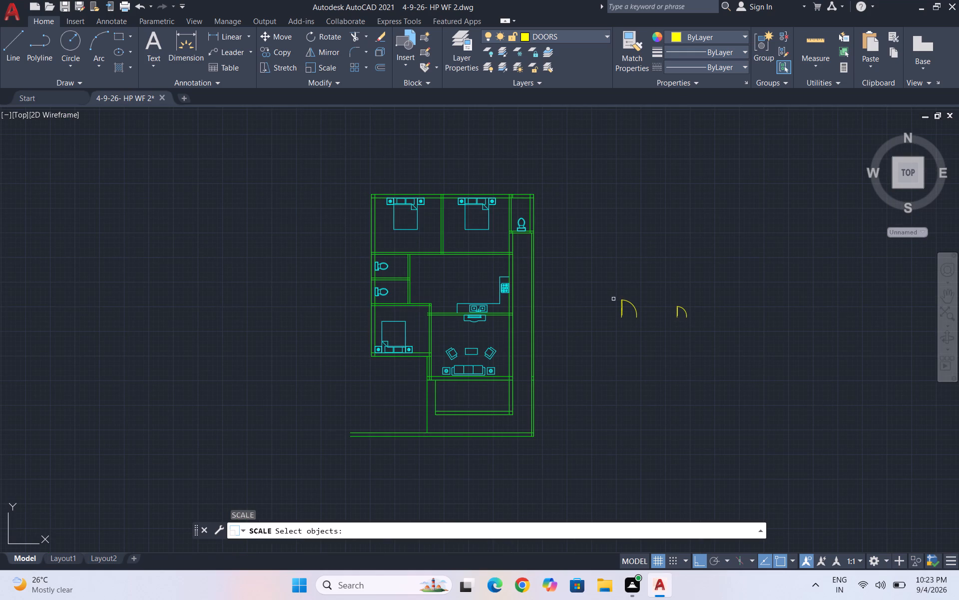
pyautogui.press('Escape')
# Mirror the 3' door about a vertical line through its hinge side, keeping the source door.
pyautogui.scroll(1, 624, 307)
pyautogui.moveTo(656, 360); pyautogui.dragTo(630, 346)
pyautogui.click(568, 280)
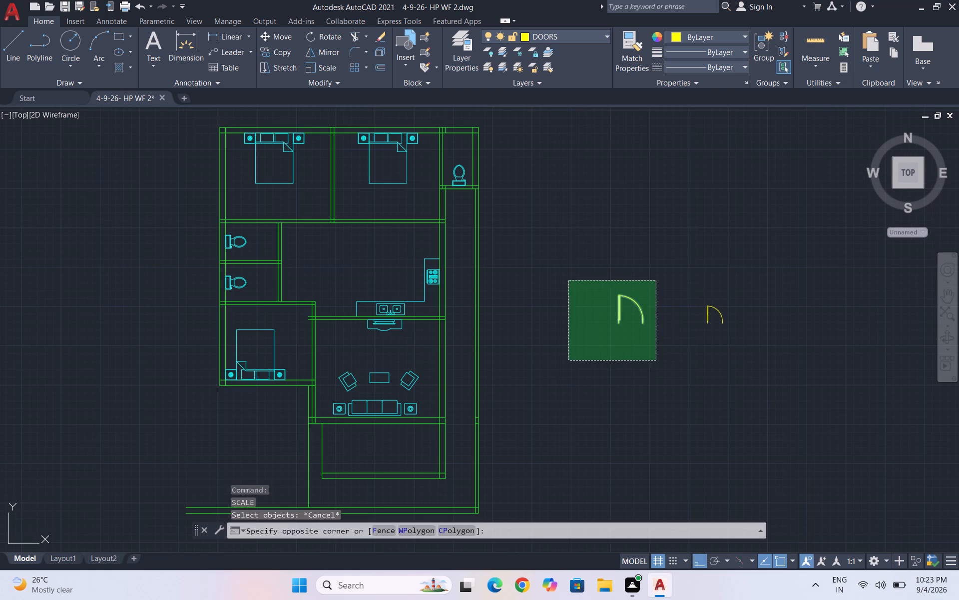
pyautogui.write('mi')
pyautogui.press('Return')
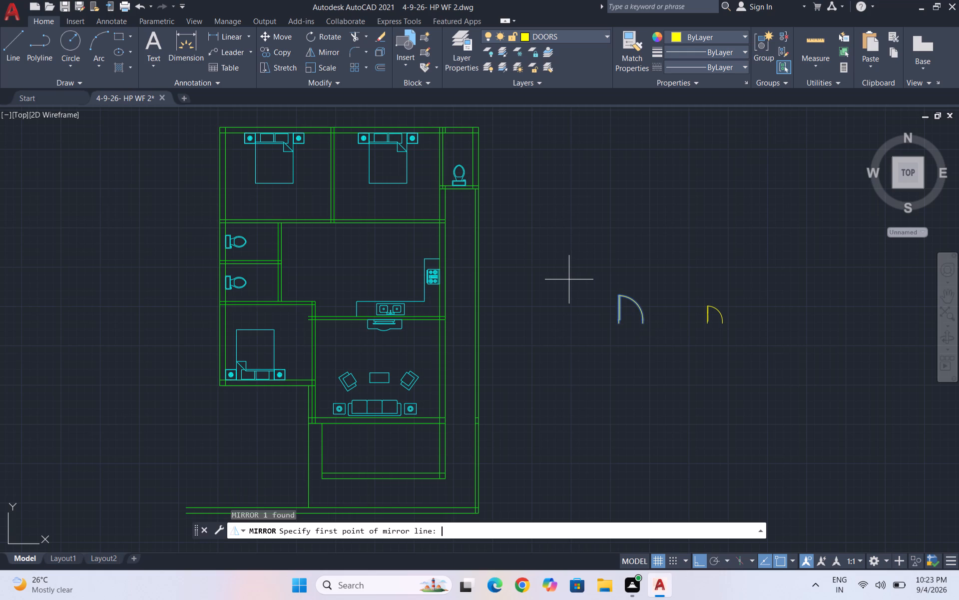
pyautogui.click(617, 321)
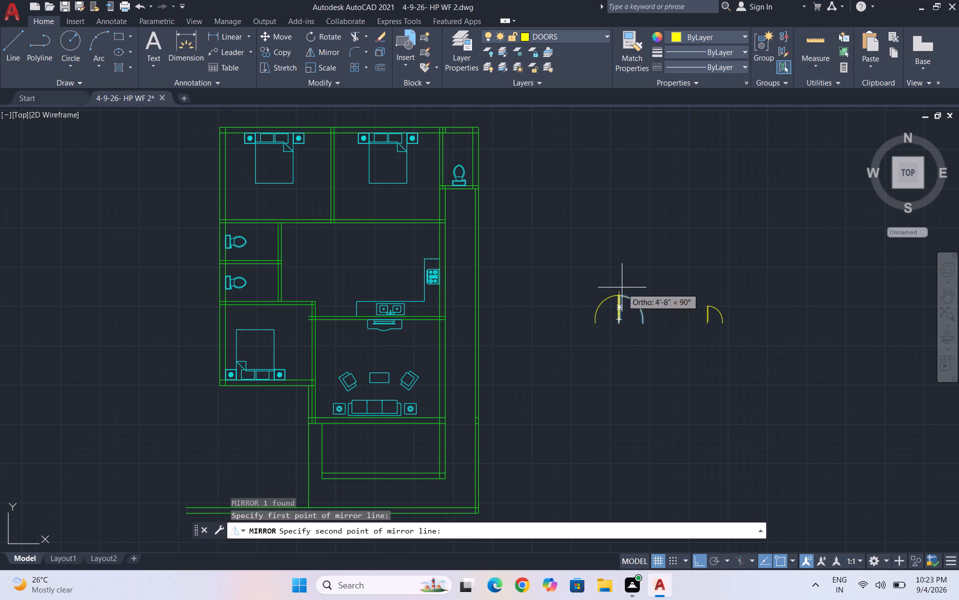
pyautogui.click(621, 287)
pyautogui.click(409, 530)
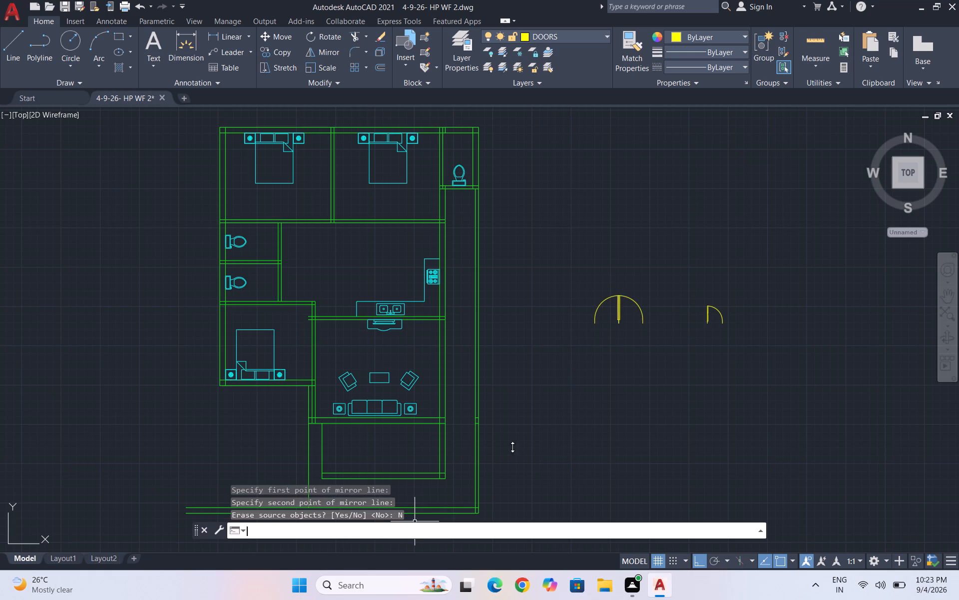
# Copy the mirrored 3' door by its hinge-side bottom corner onto the upper-left bedroom's bottom wall, just left of the partition.
pyautogui.scroll(2, 617, 310)
pyautogui.moveTo(606, 319); pyautogui.dragTo(599, 318)
pyautogui.click(542, 273)
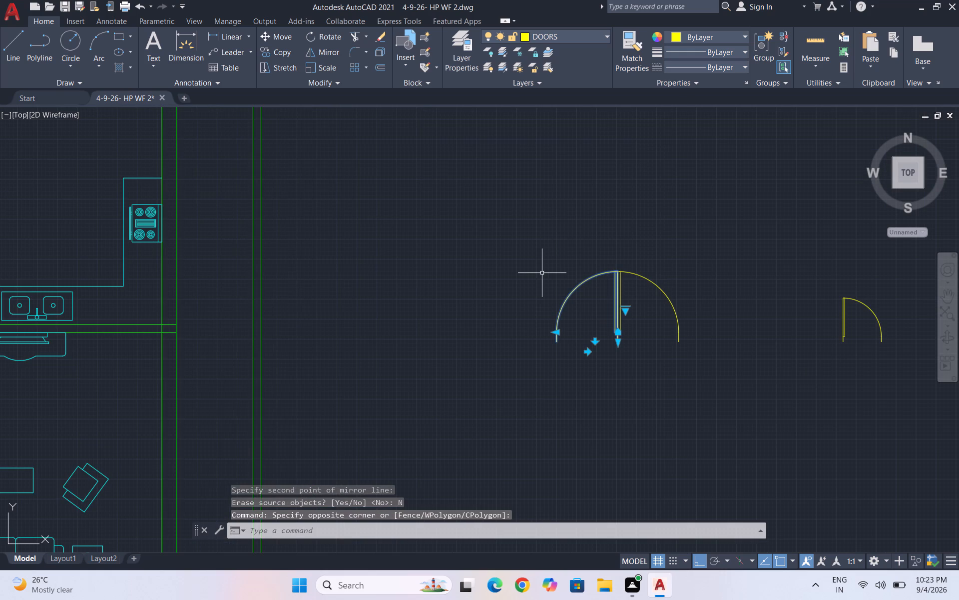
pyautogui.write('co')
pyautogui.press('Return')
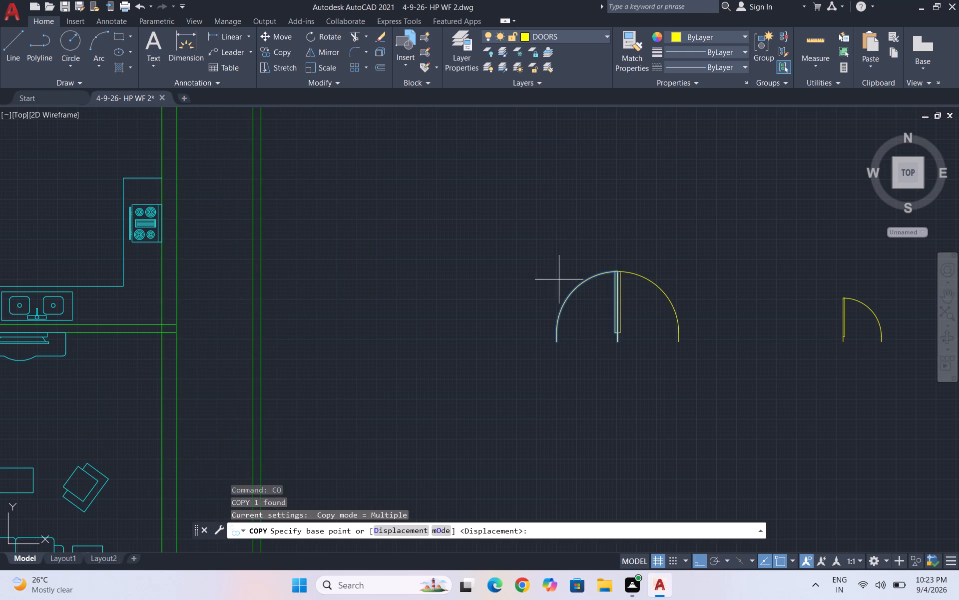
pyautogui.click(619, 342)
pyautogui.scroll(-3, 625, 334)
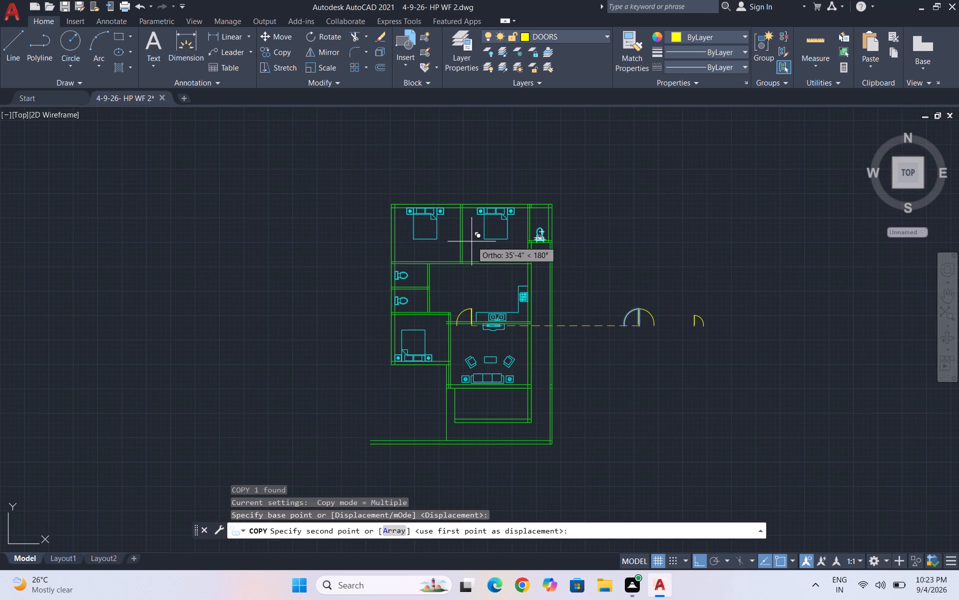
pyautogui.scroll(3, 472, 241)
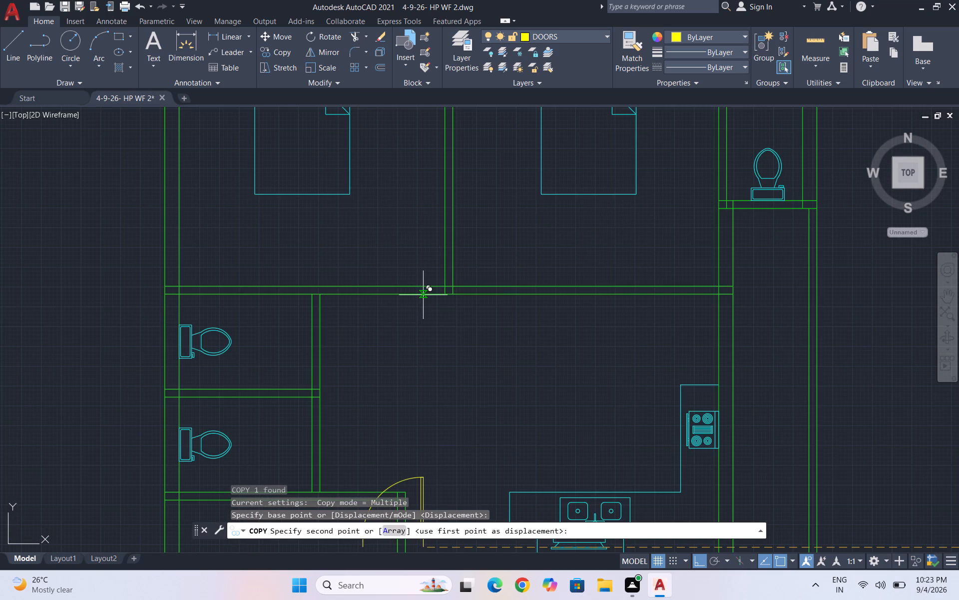
pyautogui.click(432, 294)
pyautogui.scroll(-2, 487, 263)
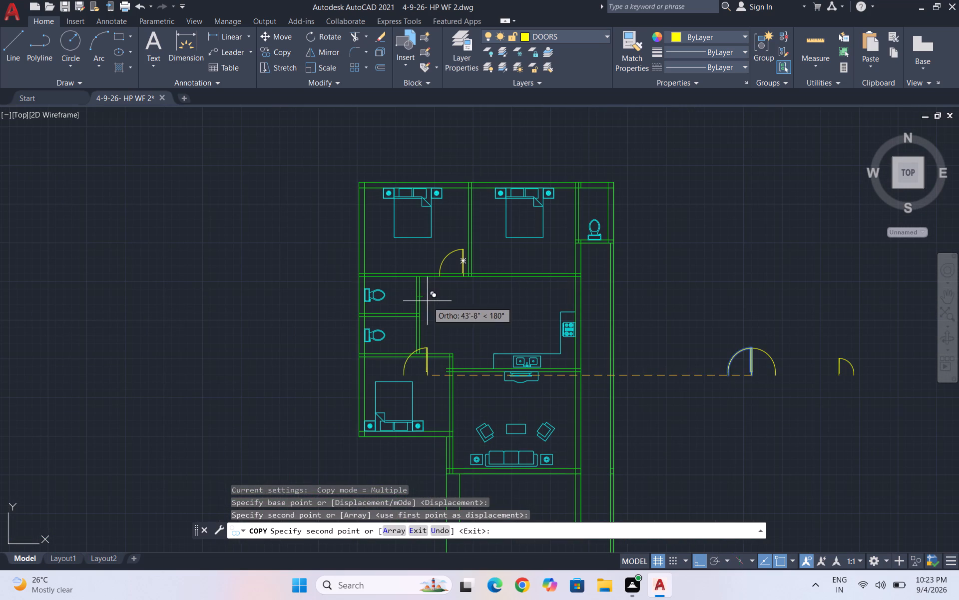
pyautogui.press('Escape')
# Copy the other 3' door by its hinge-side bottom corner onto the upper-right bedroom's bottom wall, just right of the partition.
pyautogui.click(788, 369)
pyautogui.click(762, 355)
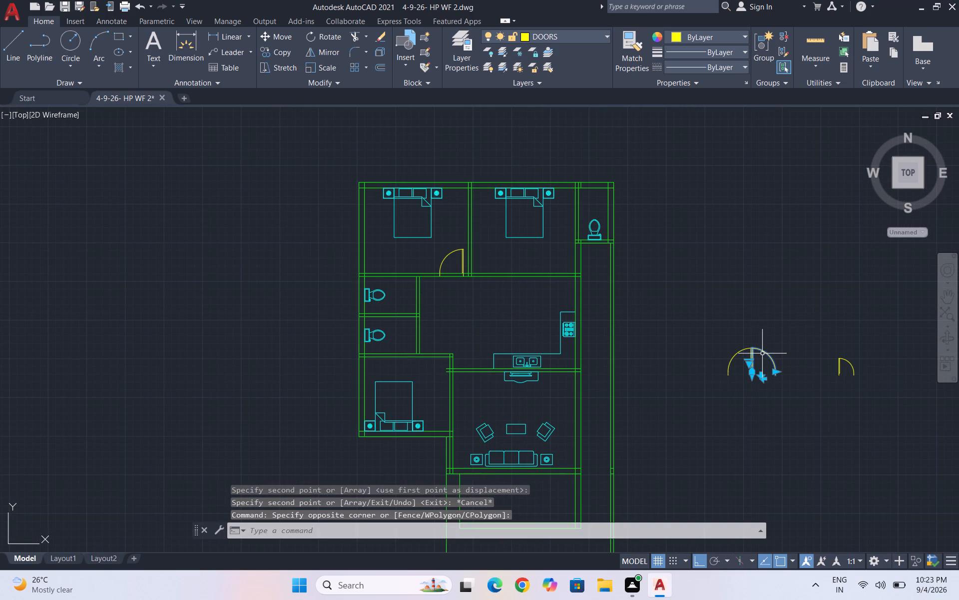
pyautogui.write('co')
pyautogui.press('Return')
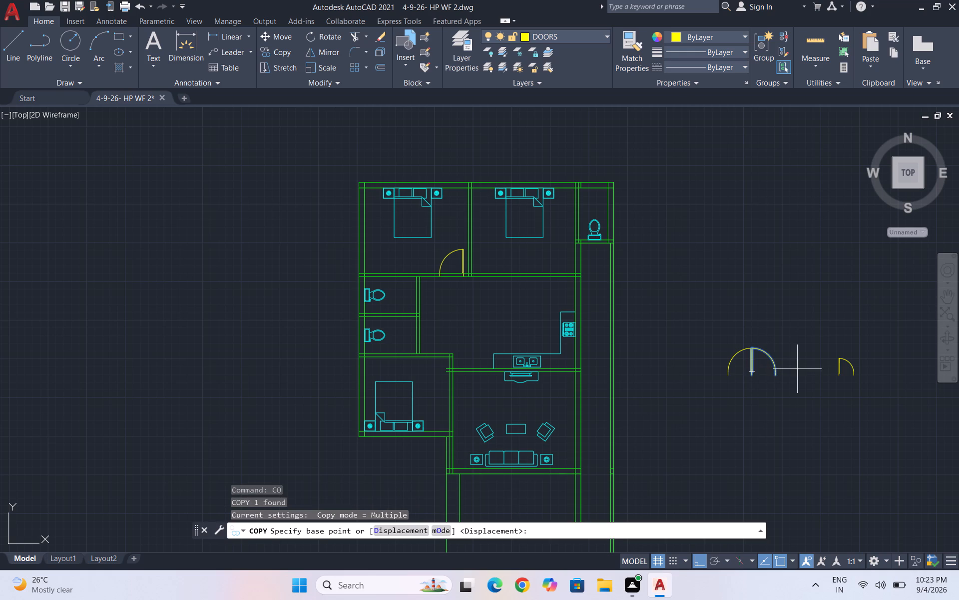
pyautogui.scroll(2, 739, 355)
pyautogui.click(768, 408)
pyautogui.scroll(-1, 787, 366)
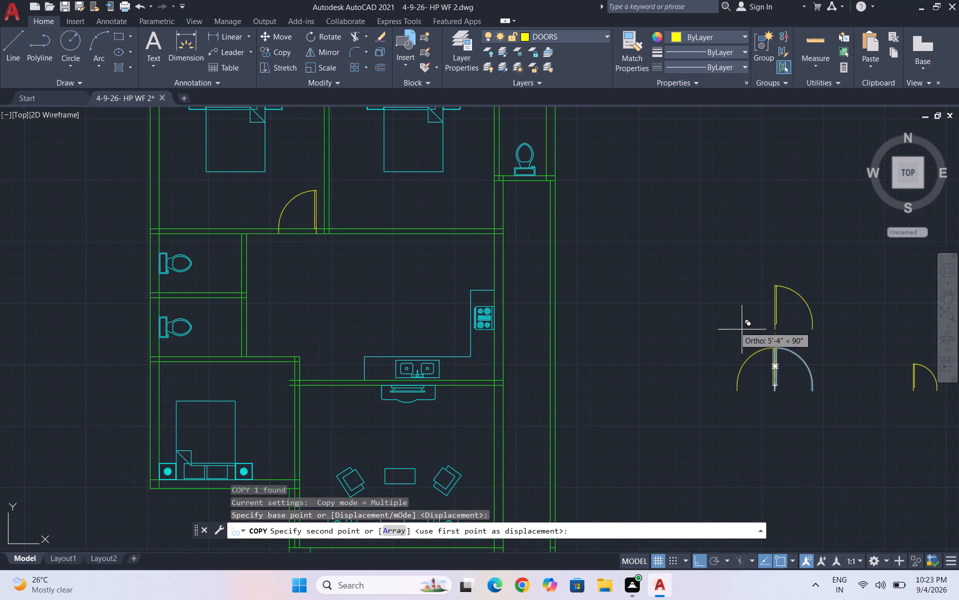
pyautogui.scroll(1, 339, 233)
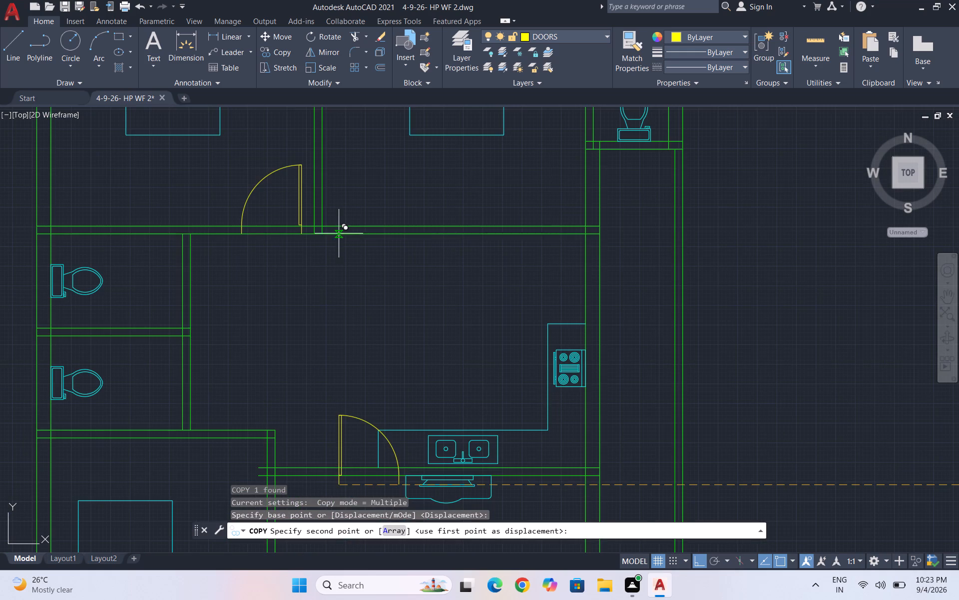
pyautogui.click(338, 233)
pyautogui.scroll(-2, 301, 247)
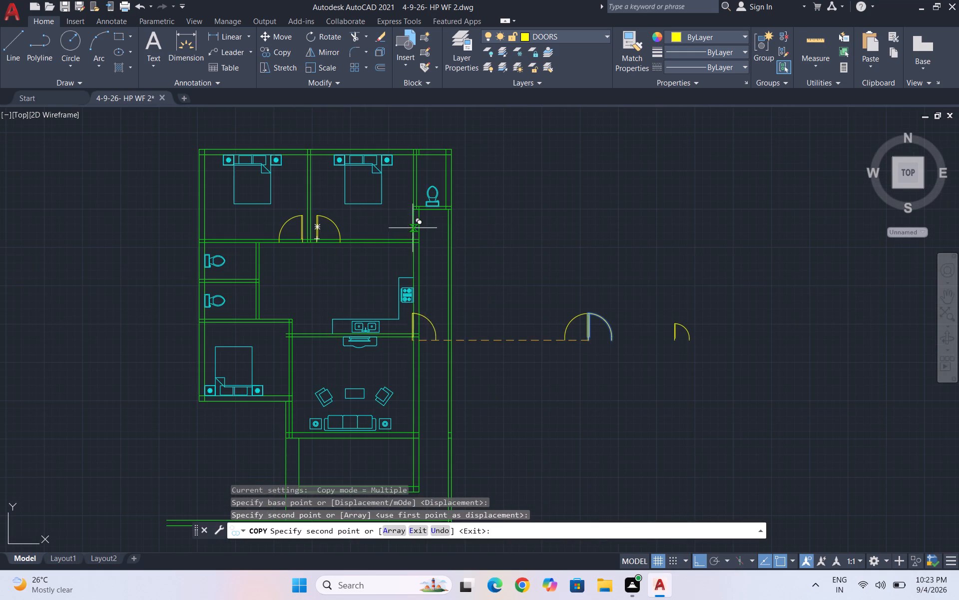
pyautogui.press('Escape')
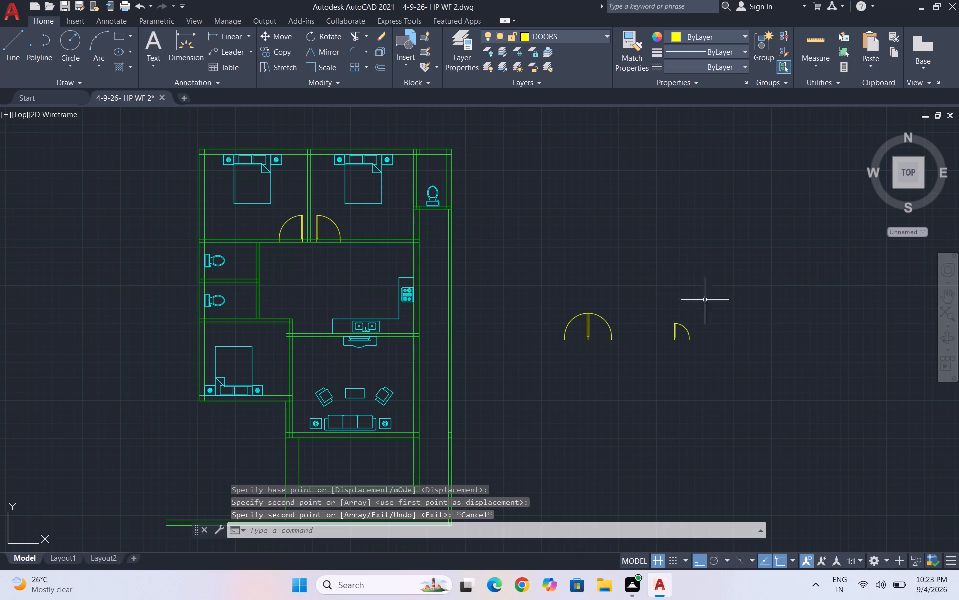
# Mirror the 2' door about a vertical line just beside its hinge side, keeping the source door.
pyautogui.scroll(1, 696, 358)
pyautogui.click(700, 354)
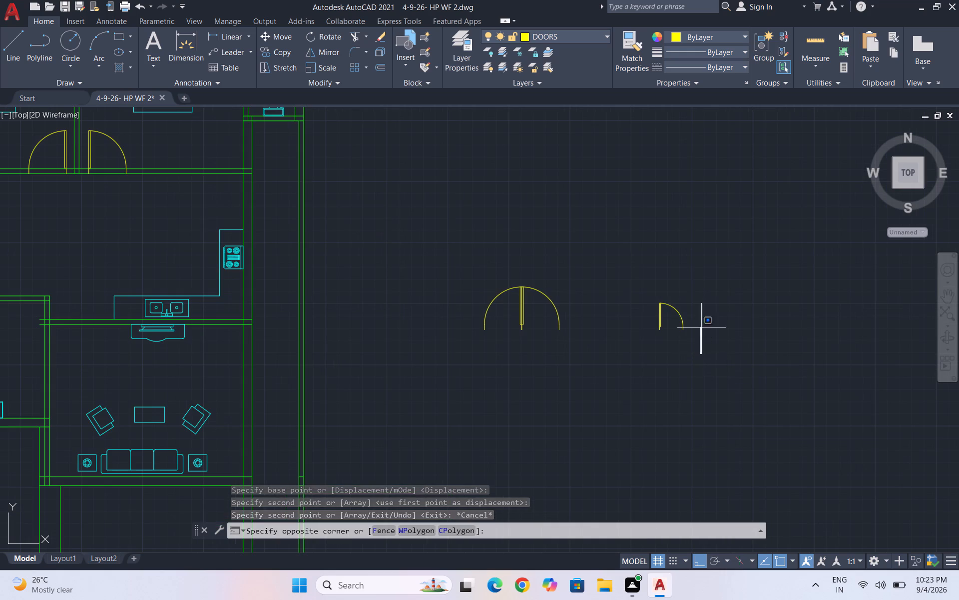
pyautogui.click(639, 275)
pyautogui.write('mi')
pyautogui.press('Return')
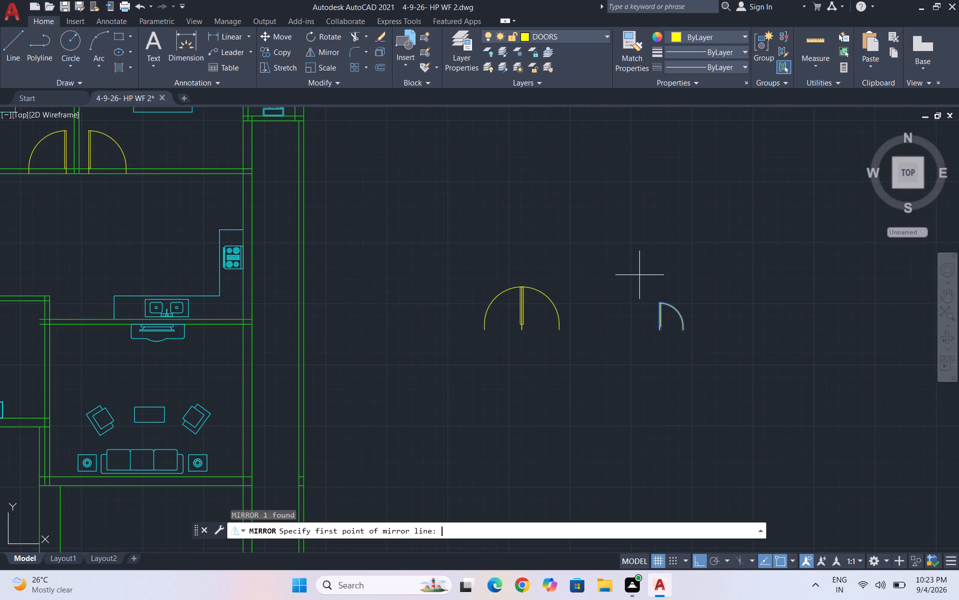
pyautogui.click(658, 339)
pyautogui.click(641, 290)
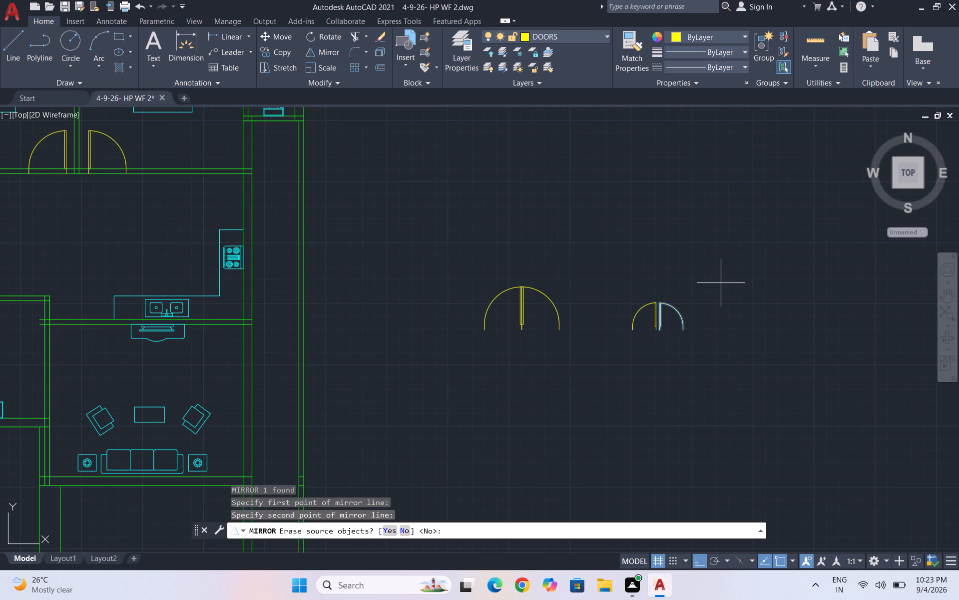
pyautogui.click(407, 530)
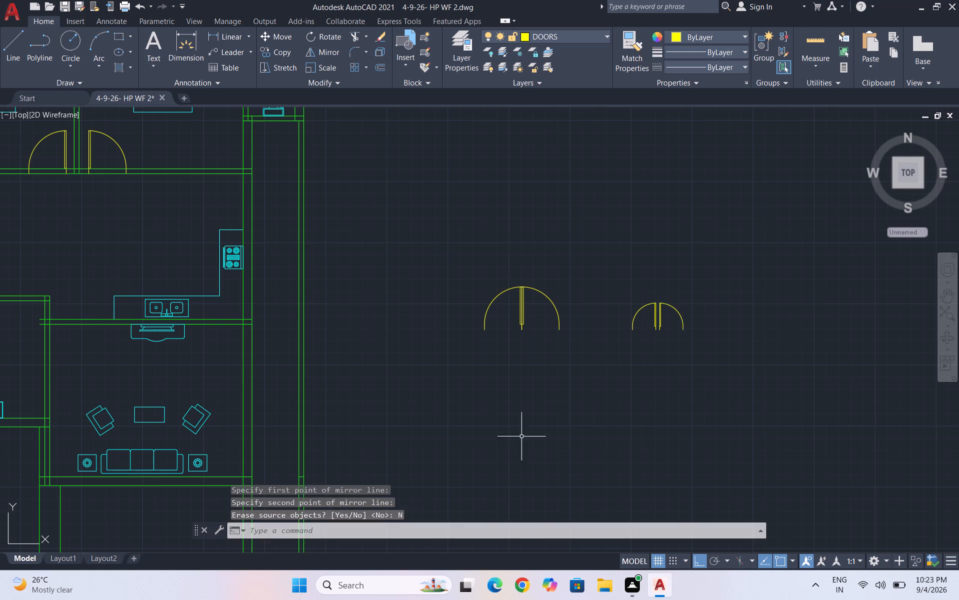
pyautogui.press('Escape')
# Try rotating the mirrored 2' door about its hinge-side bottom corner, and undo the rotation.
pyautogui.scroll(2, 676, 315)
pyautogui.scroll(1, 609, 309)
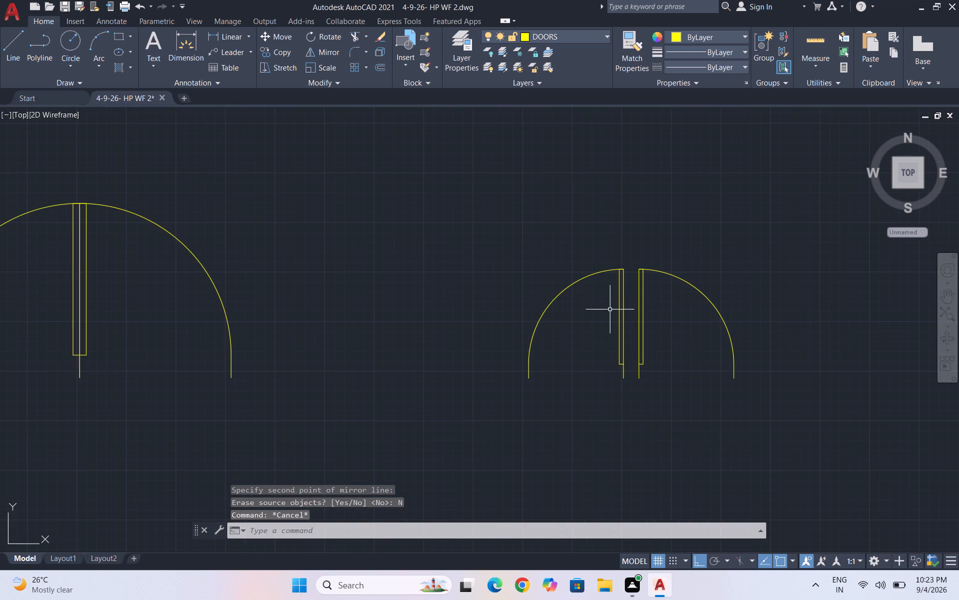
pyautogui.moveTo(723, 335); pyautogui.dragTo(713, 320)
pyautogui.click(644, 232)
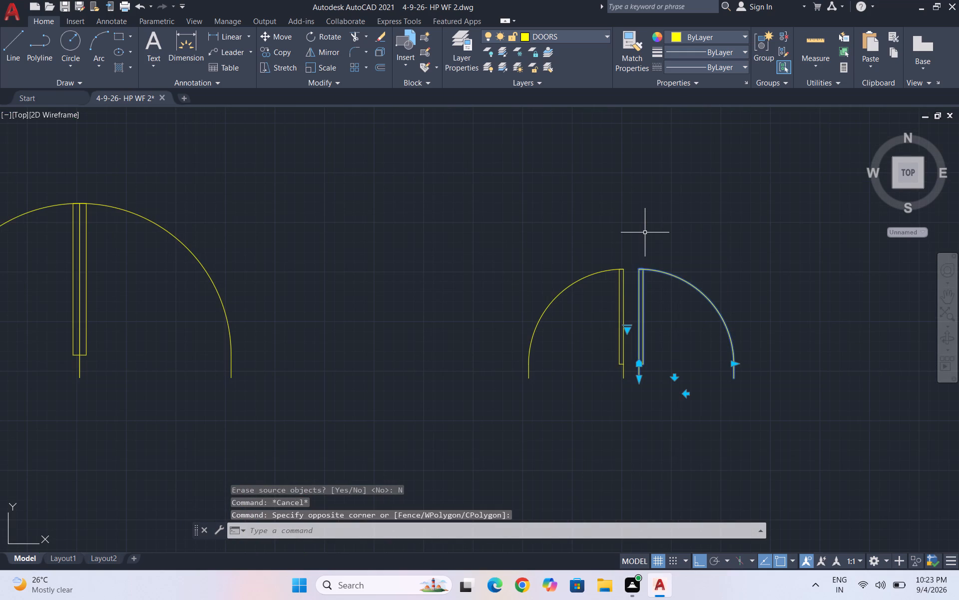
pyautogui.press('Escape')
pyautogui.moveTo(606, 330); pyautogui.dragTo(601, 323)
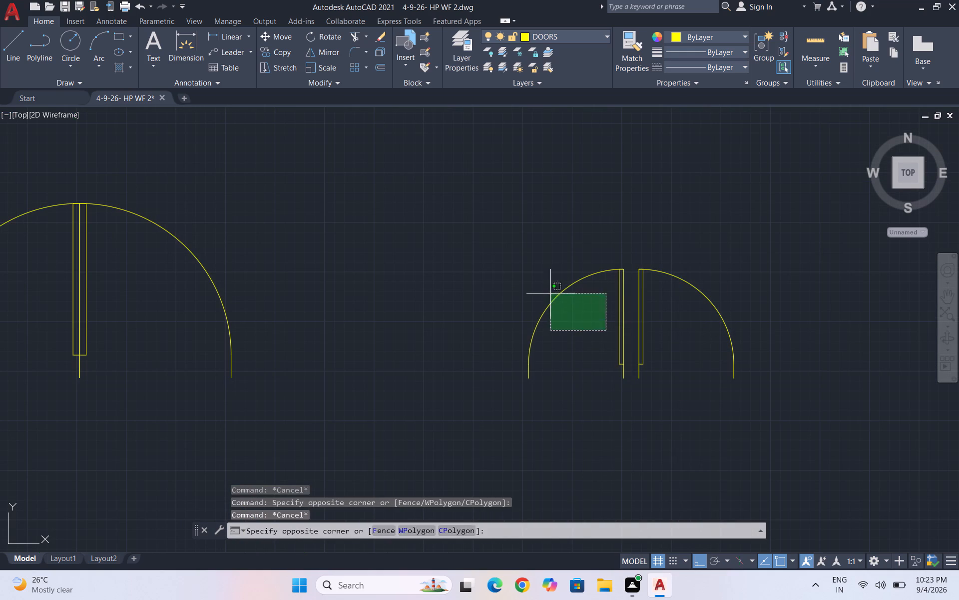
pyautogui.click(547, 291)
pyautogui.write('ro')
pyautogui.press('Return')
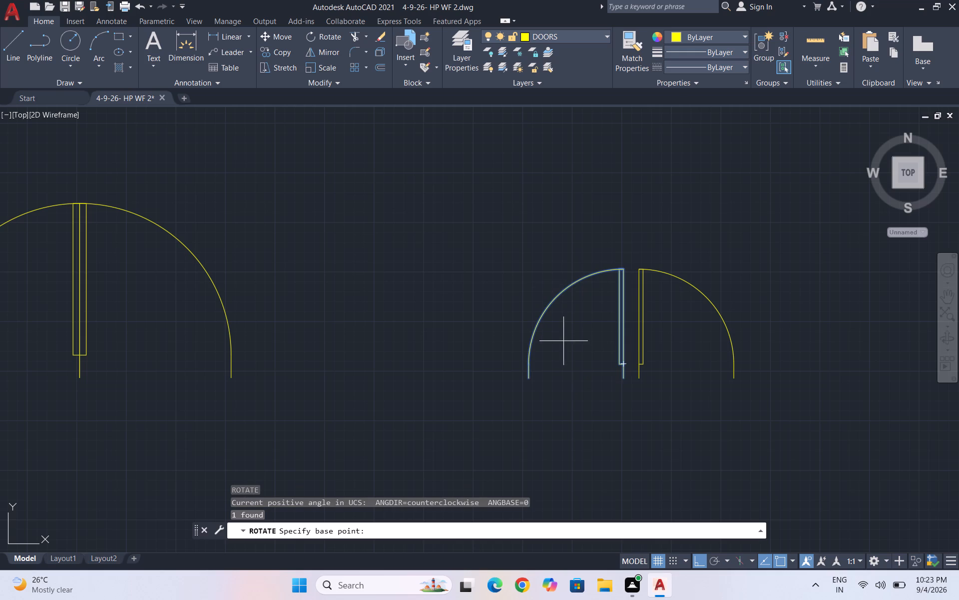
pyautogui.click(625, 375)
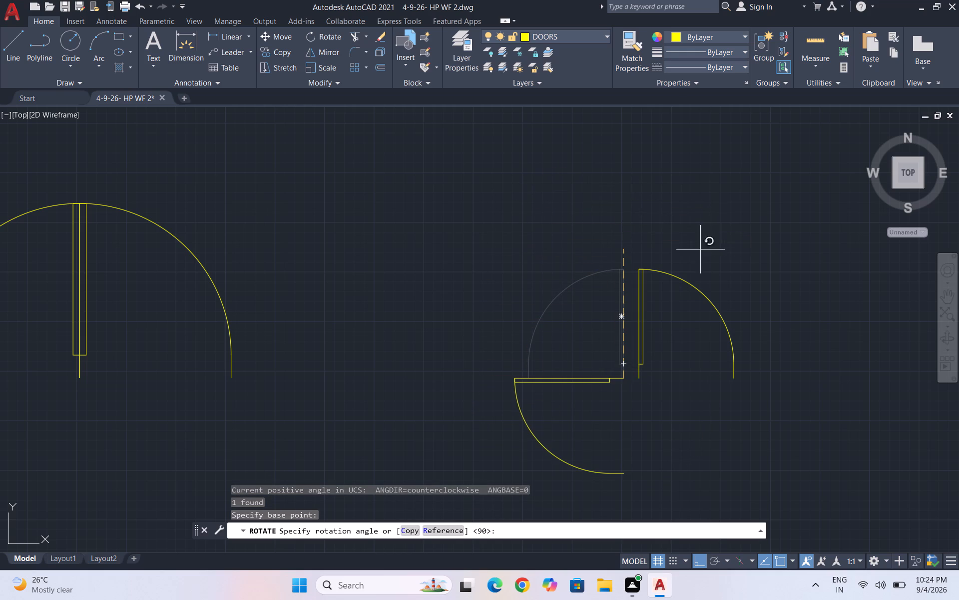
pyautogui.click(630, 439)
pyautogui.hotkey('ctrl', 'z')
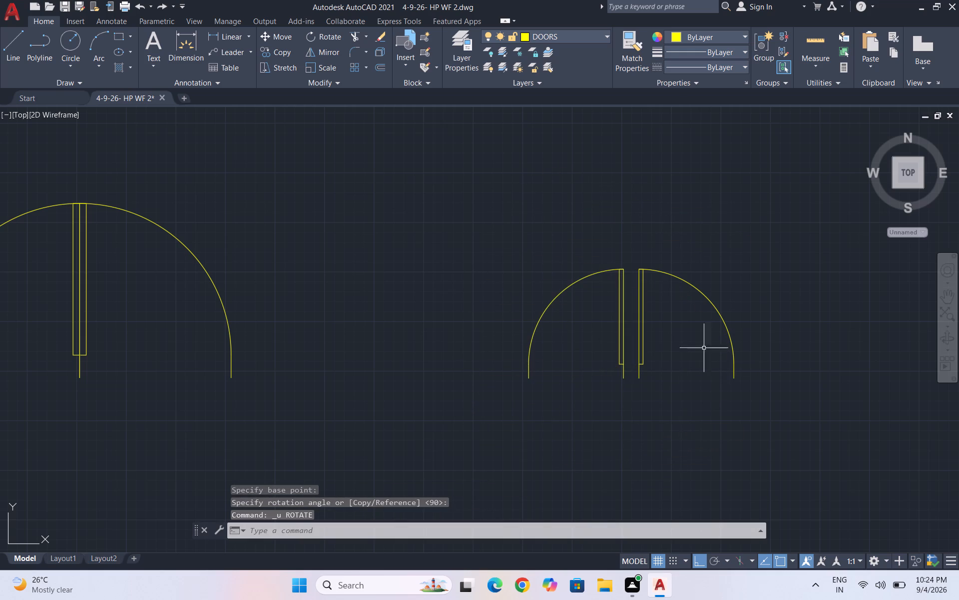
# Rotate the original 2' door 180° about a point near its hinge-side bottom end.
pyautogui.click(741, 303)
pyautogui.click(661, 255)
pyautogui.write('ro')
pyautogui.press('Return')
pyautogui.moveTo(636, 385); pyautogui.dragTo(636, 380)
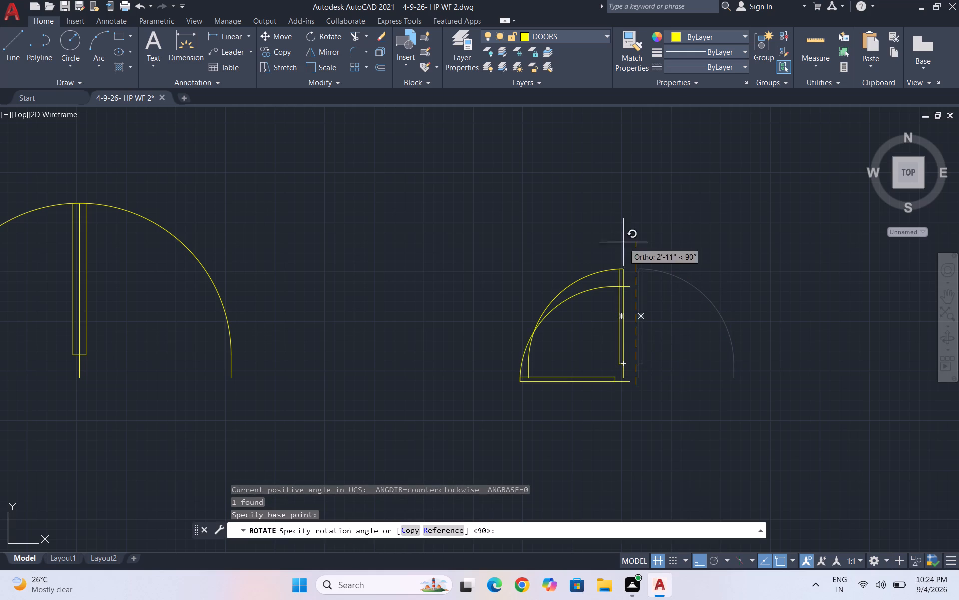
pyautogui.click(451, 468)
# Copy the rotated 2' door by its hinge-side top corner onto the upper toilet's top wall, near its right-hand wall.
pyautogui.scroll(-3, 615, 328)
pyautogui.moveTo(660, 401); pyautogui.dragTo(651, 392)
pyautogui.click(533, 343)
pyautogui.write('co')
pyautogui.press('Return')
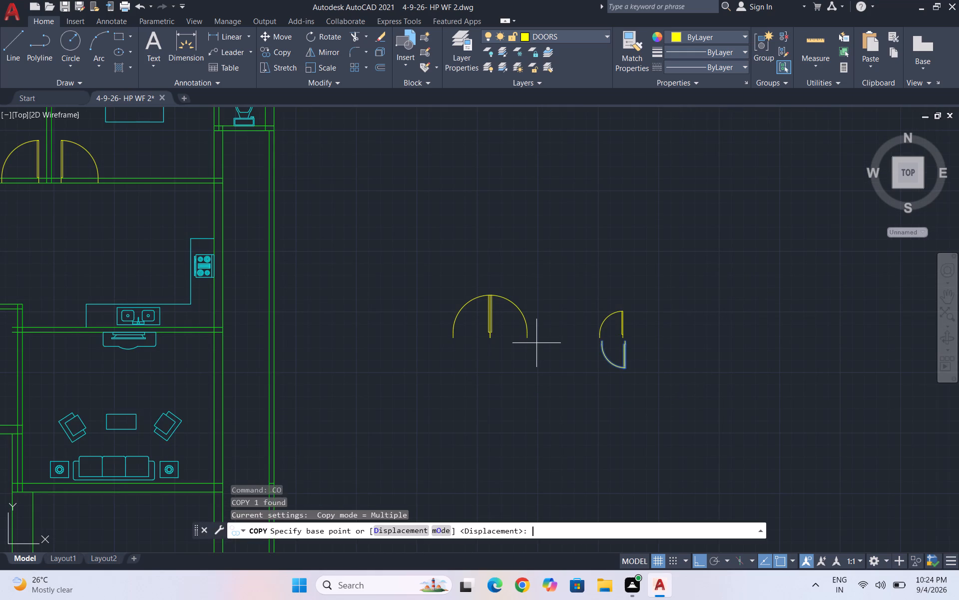
pyautogui.scroll(4, 626, 340)
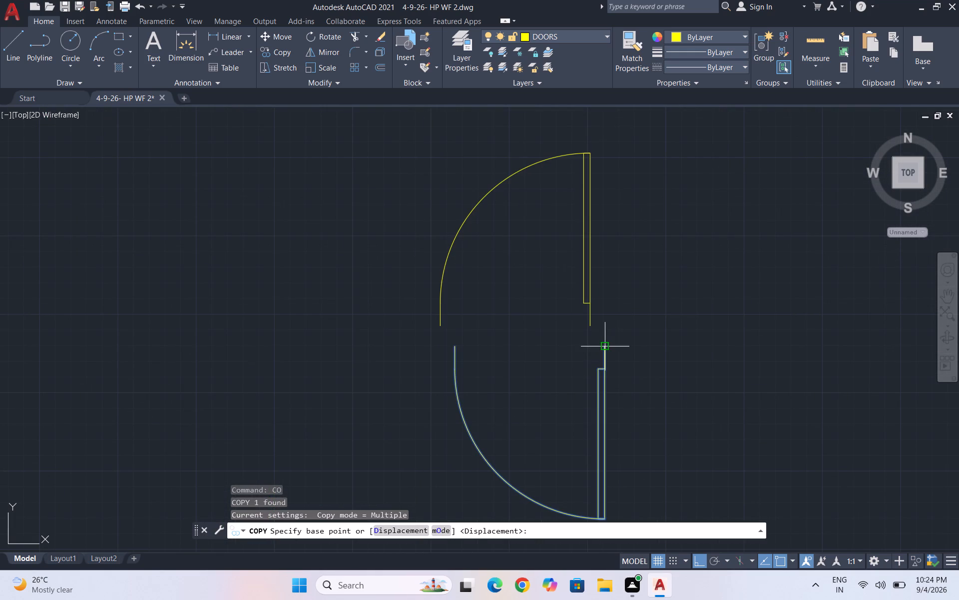
pyautogui.click(606, 343)
pyautogui.scroll(-4, 617, 334)
pyautogui.scroll(-2, 682, 264)
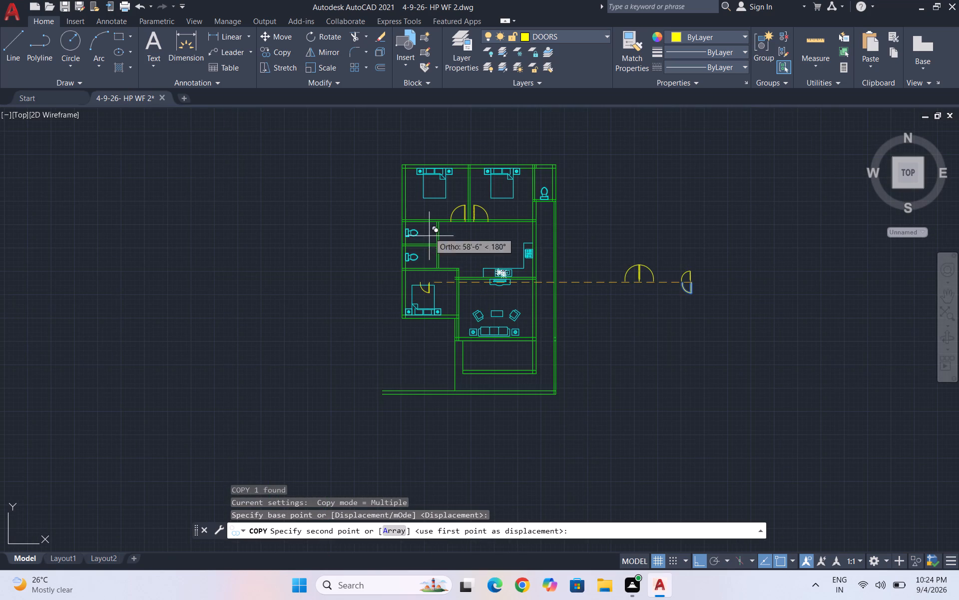
pyautogui.scroll(4, 429, 218)
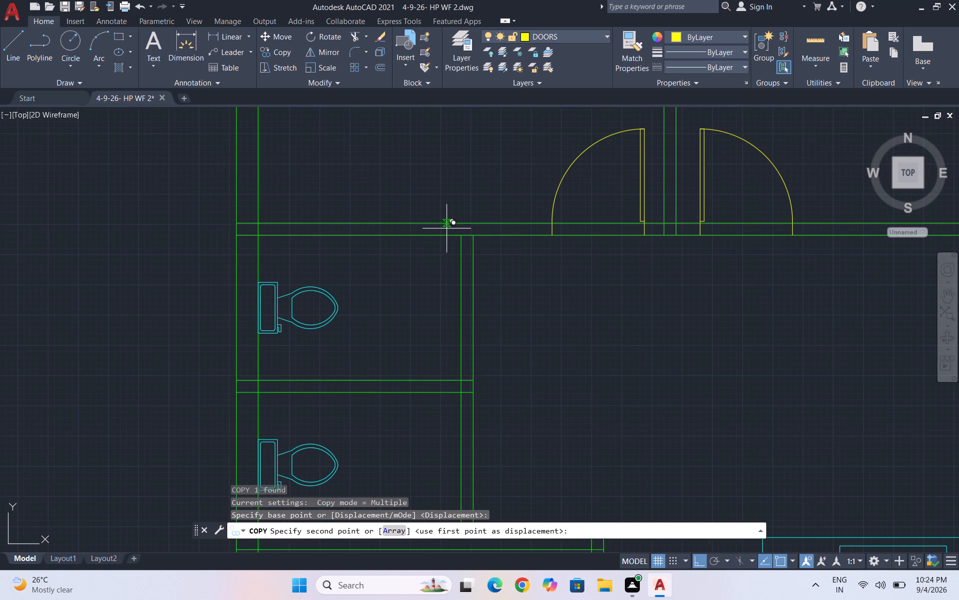
pyautogui.click(446, 225)
pyautogui.scroll(-3, 427, 257)
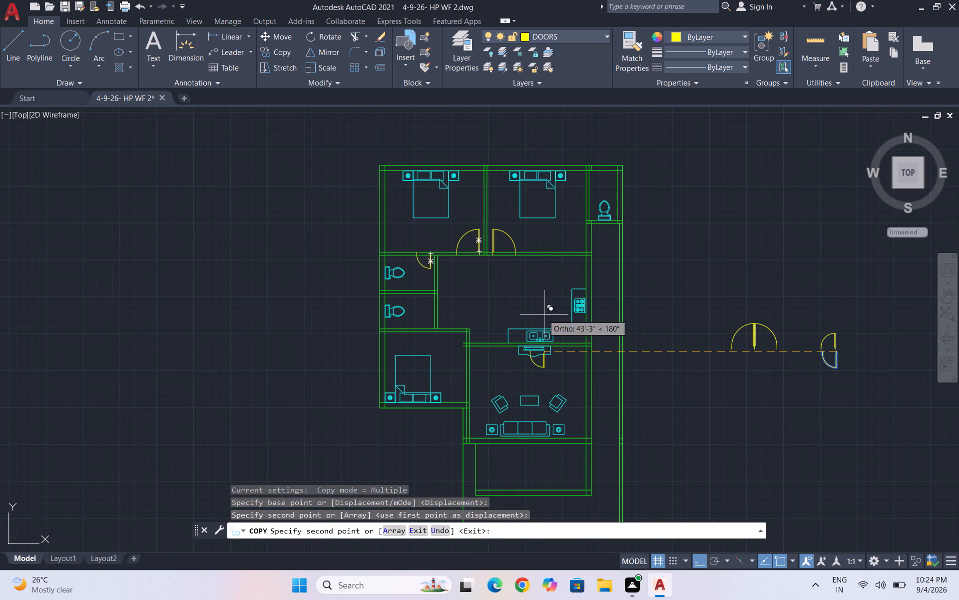
pyautogui.press('Escape')
# Copy the mirrored 2' door by its hinge-side bottom corner onto the lower toilet's bottom wall, near its right-hand wall.
pyautogui.scroll(2, 850, 340)
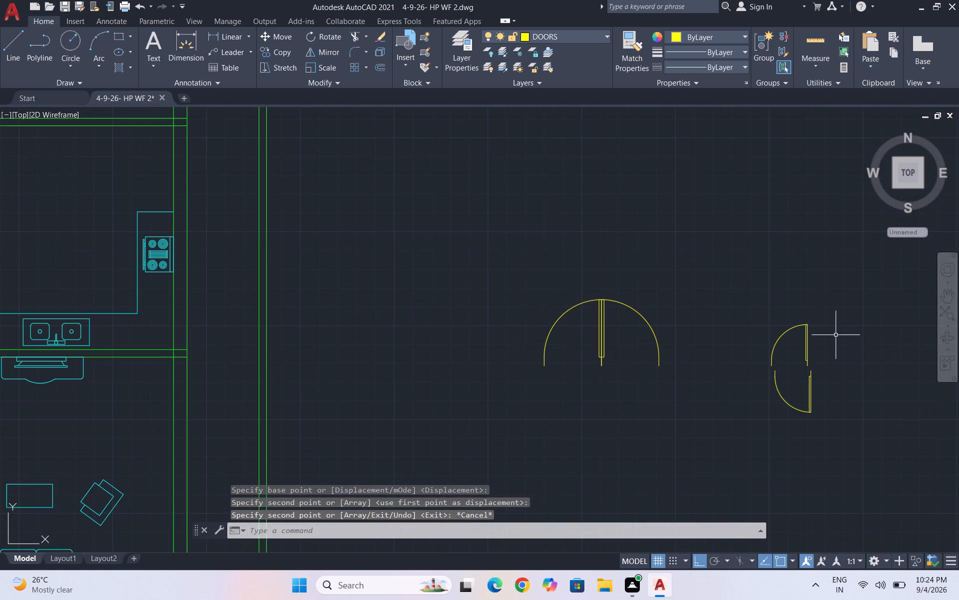
pyautogui.moveTo(835, 335); pyautogui.dragTo(813, 325)
pyautogui.click(739, 303)
pyautogui.write('co')
pyautogui.press('Return')
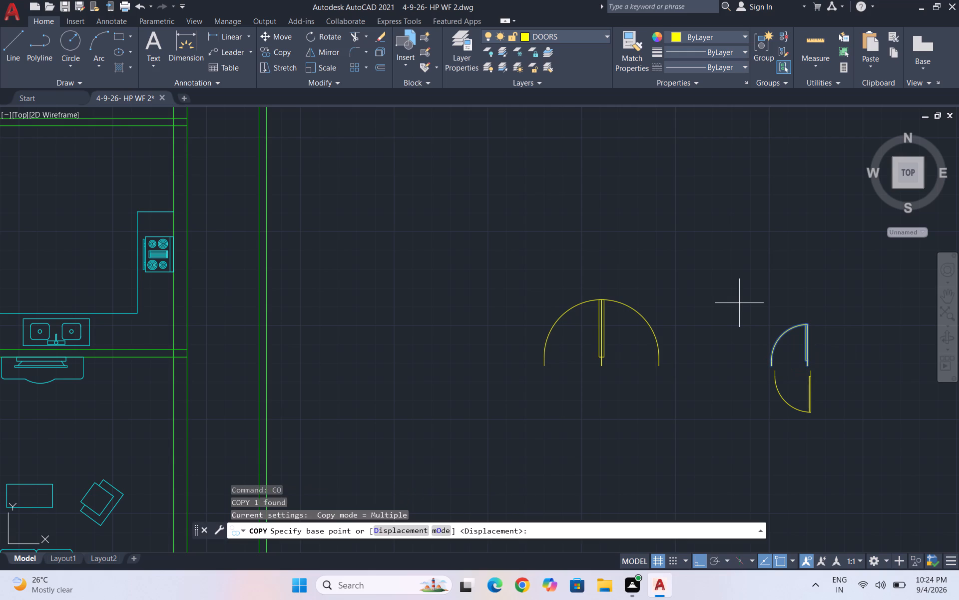
pyautogui.scroll(2, 827, 367)
pyautogui.click(783, 357)
pyautogui.scroll(-4, 801, 343)
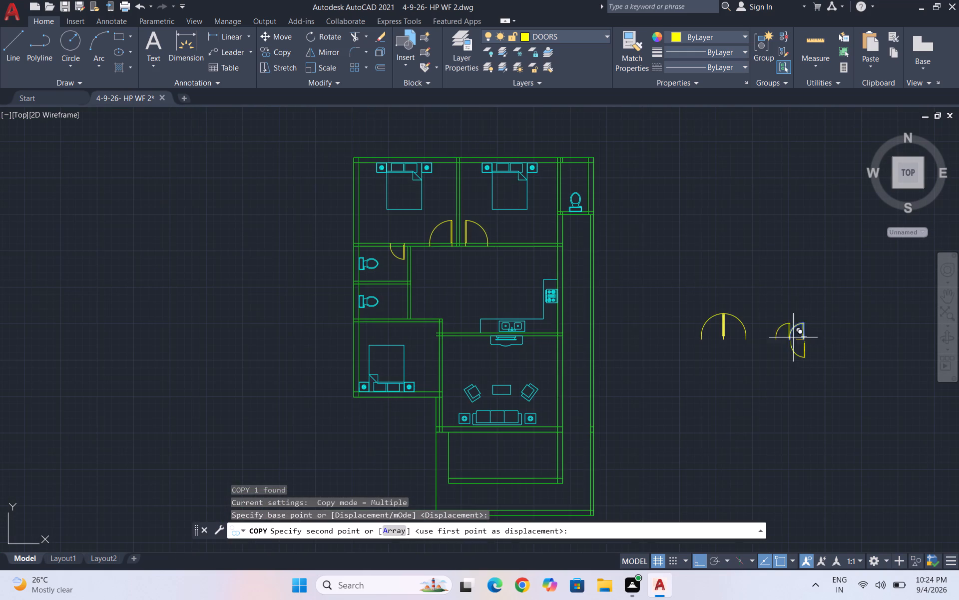
pyautogui.scroll(1, 394, 310)
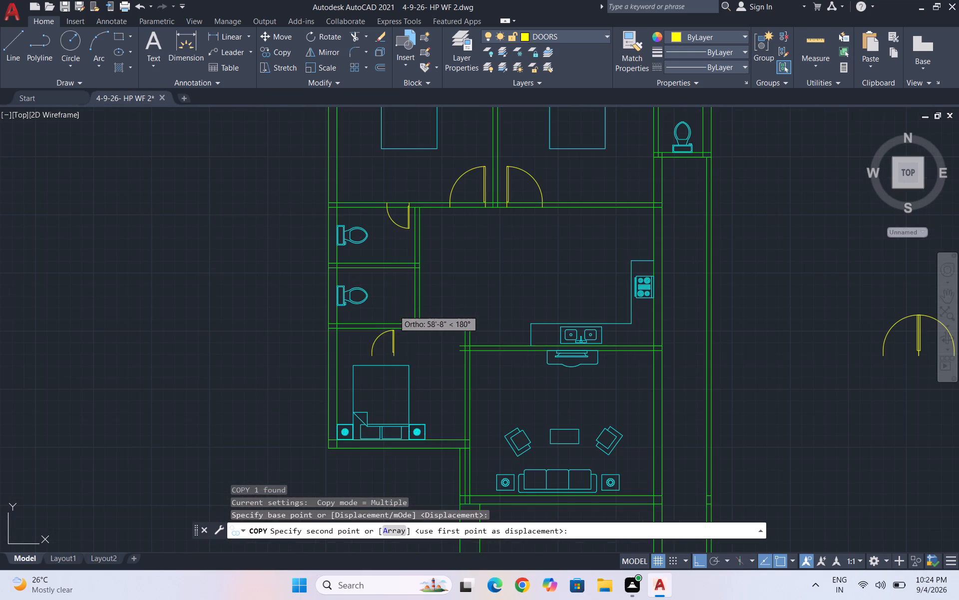
pyautogui.scroll(2, 400, 321)
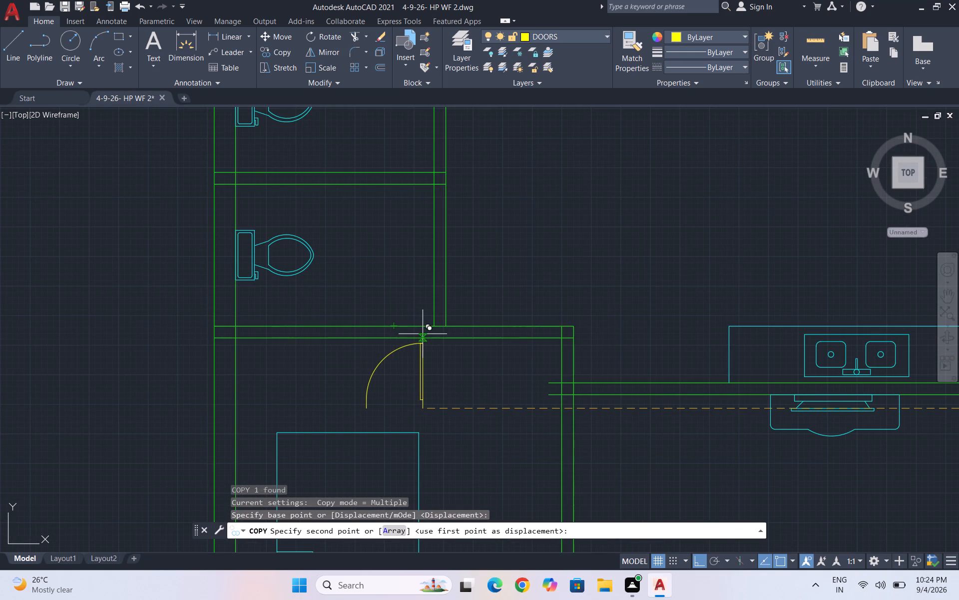
pyautogui.click(423, 334)
pyautogui.press('Escape')
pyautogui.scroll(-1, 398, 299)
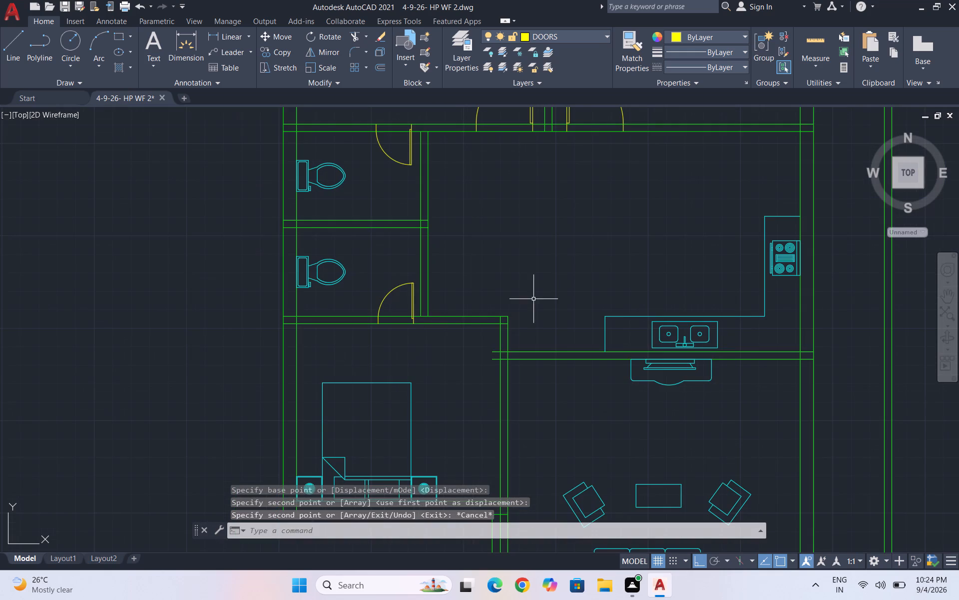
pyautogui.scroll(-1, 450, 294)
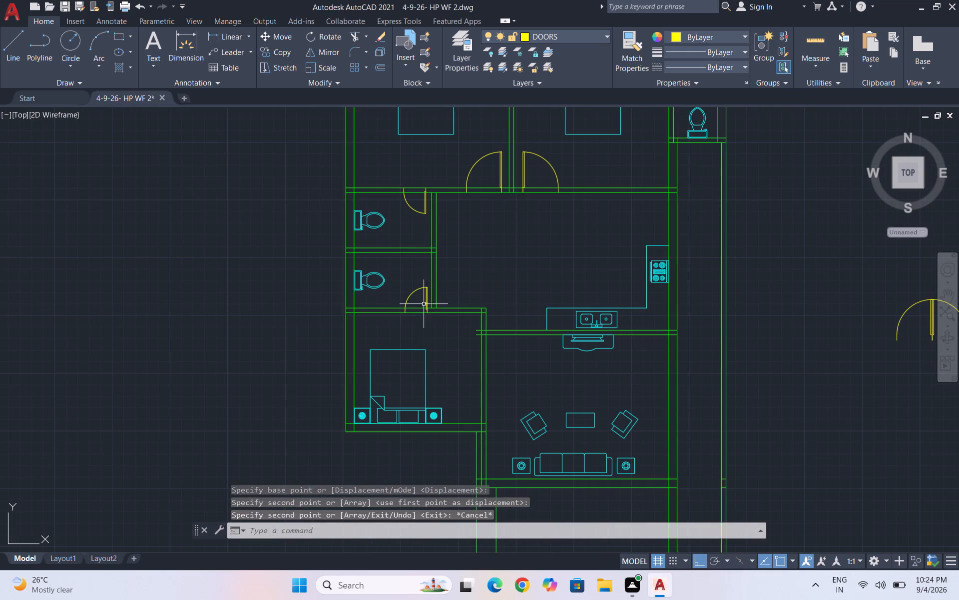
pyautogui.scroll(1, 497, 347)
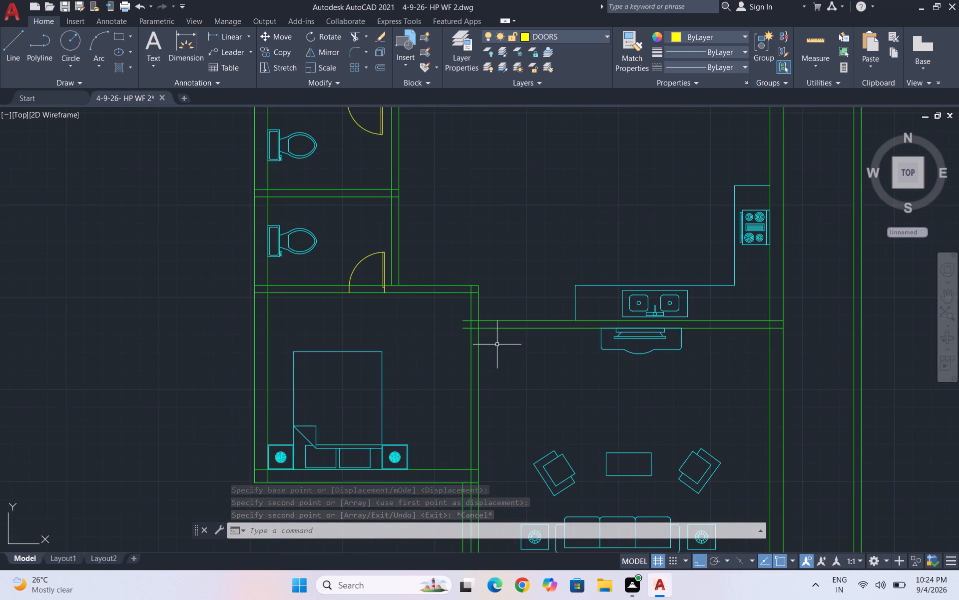
# Trim the ends of the kitchen–living room wall lines that project through the lower bedroom's right-hand wall.
pyautogui.scroll(1, 483, 327)
pyautogui.press('Escape')
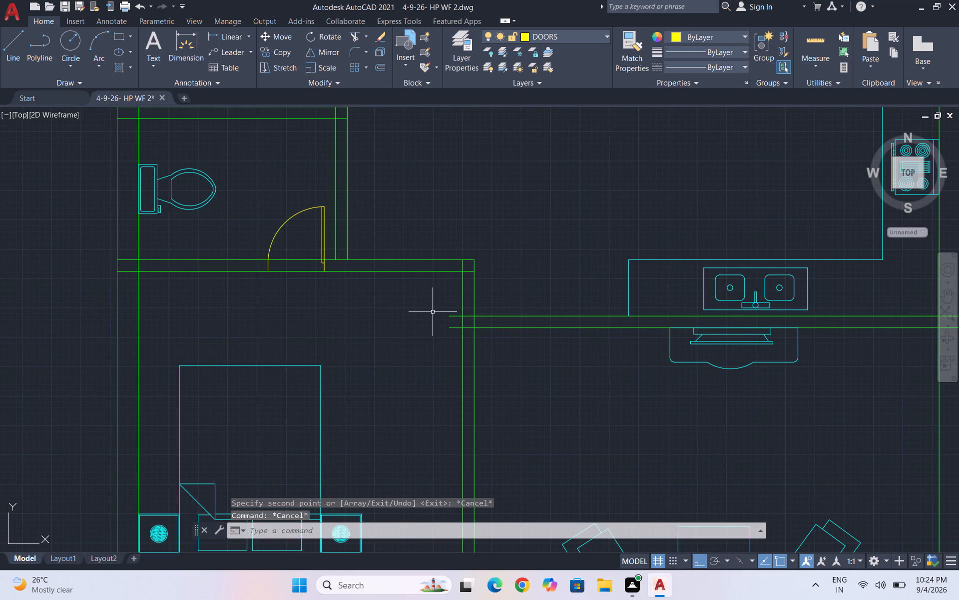
pyautogui.write('tr')
pyautogui.press('Return')
pyautogui.press('Return')
pyautogui.moveTo(454, 310); pyautogui.dragTo(457, 347)
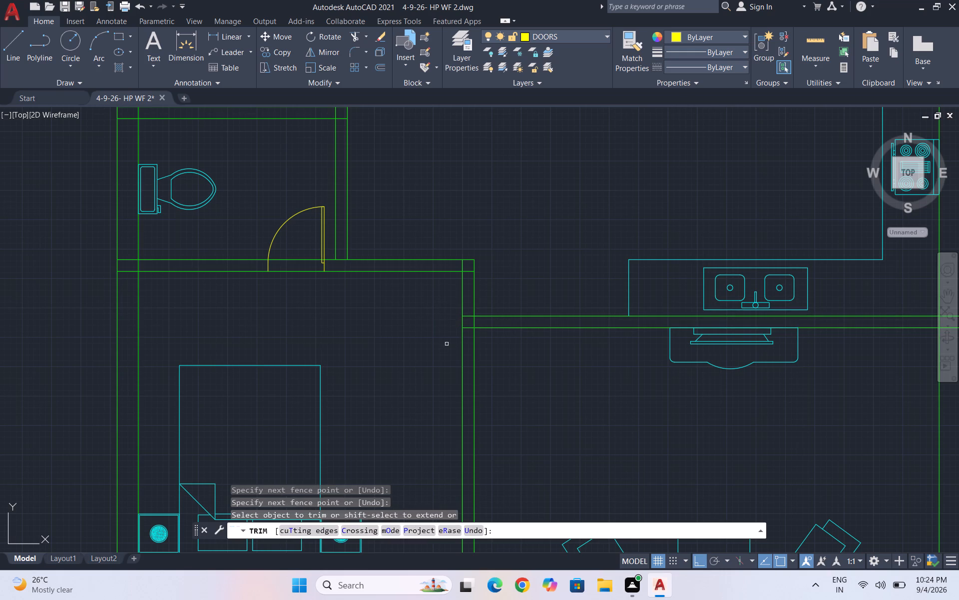
pyautogui.press('Escape')
pyautogui.press('Escape')
# Rotate the left-swinging spare 3' door beside the plan 90° about a point near its hinge-side bottom end.
pyautogui.scroll(-2, 407, 329)
pyautogui.scroll(-1, 600, 341)
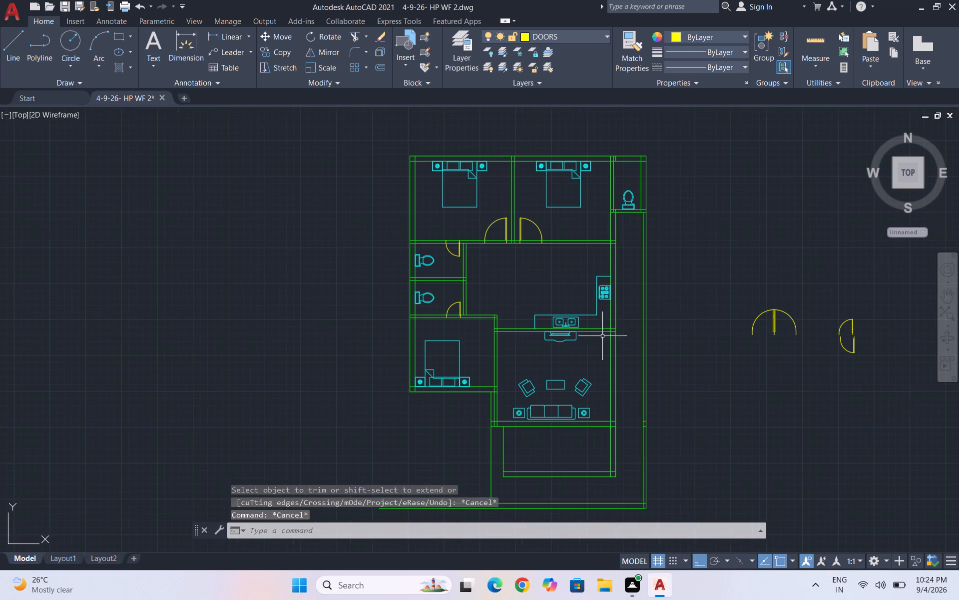
pyautogui.scroll(2, 758, 318)
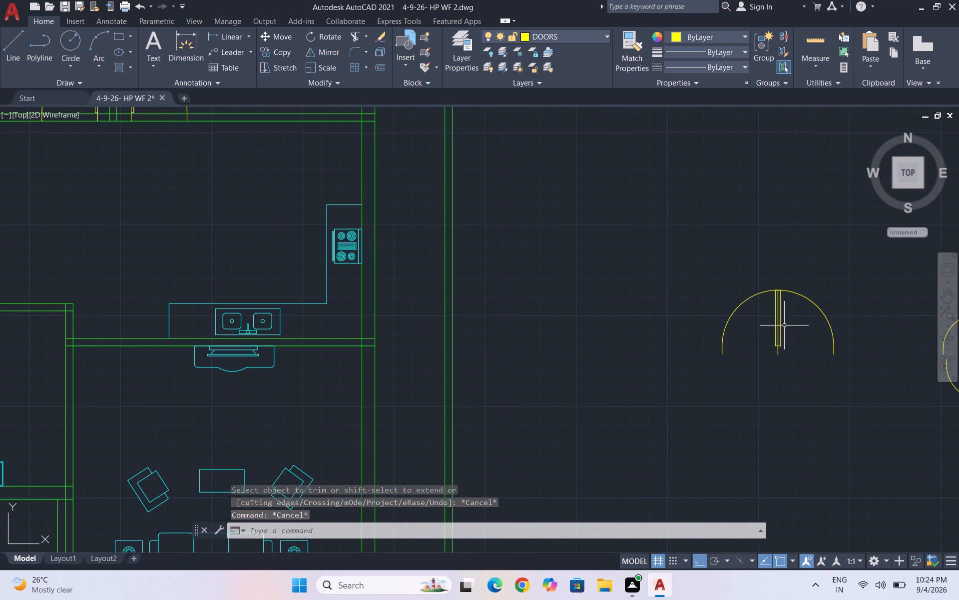
pyautogui.moveTo(832, 316); pyautogui.dragTo(827, 305)
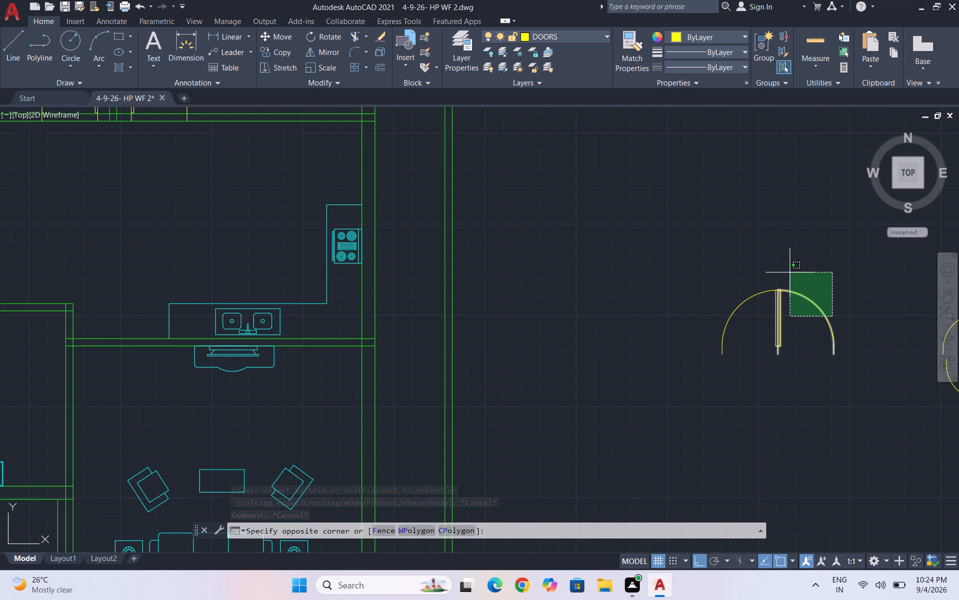
pyautogui.press('Escape')
pyautogui.moveTo(748, 342); pyautogui.dragTo(729, 326)
pyautogui.click(661, 305)
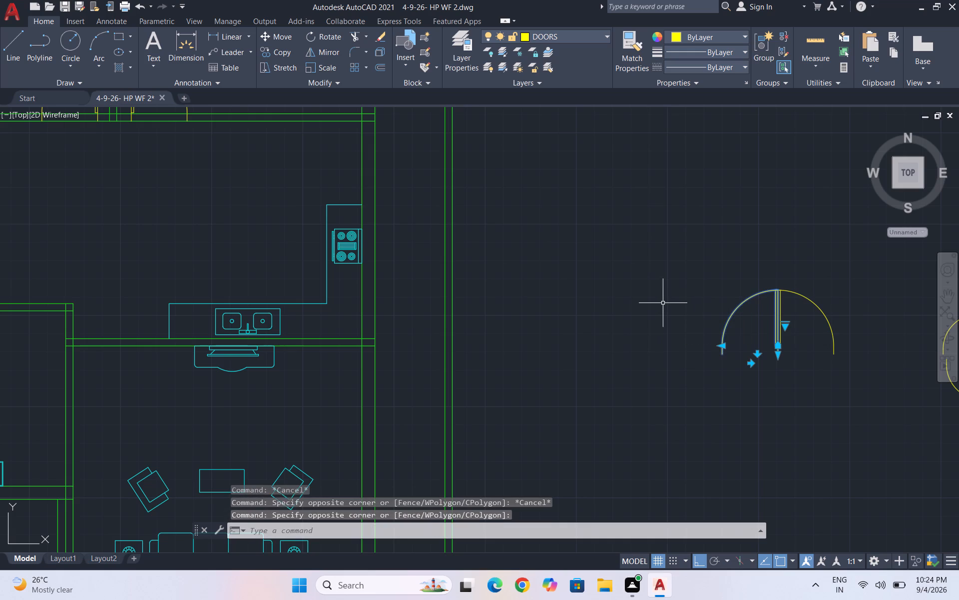
pyautogui.write('ro')
pyautogui.press('Return')
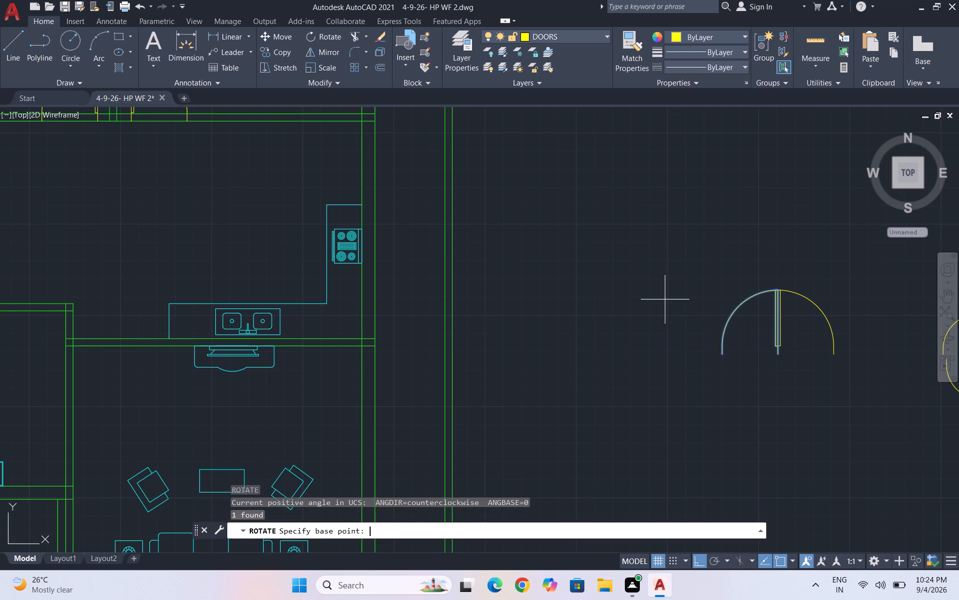
pyautogui.click(782, 348)
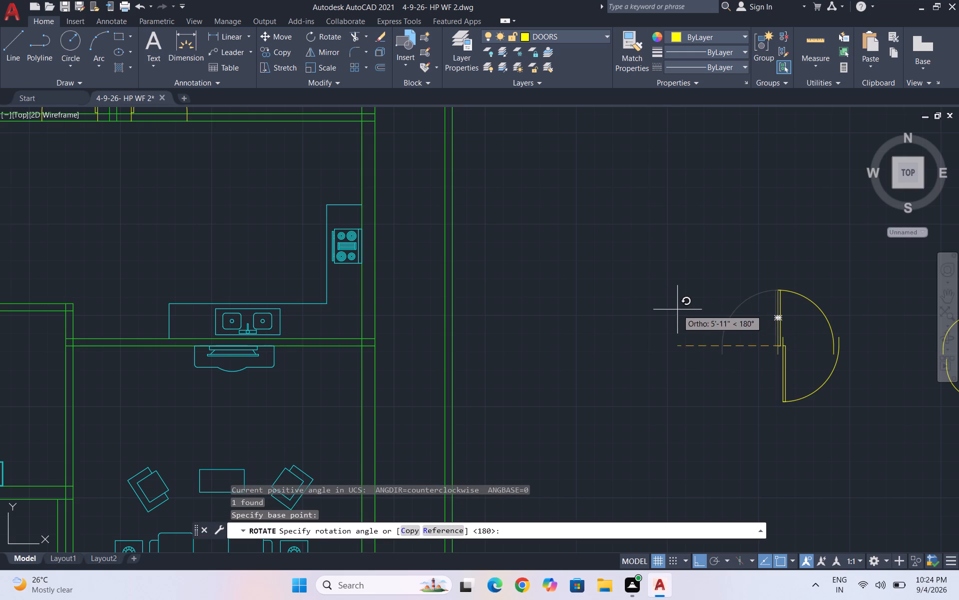
pyautogui.click(732, 185)
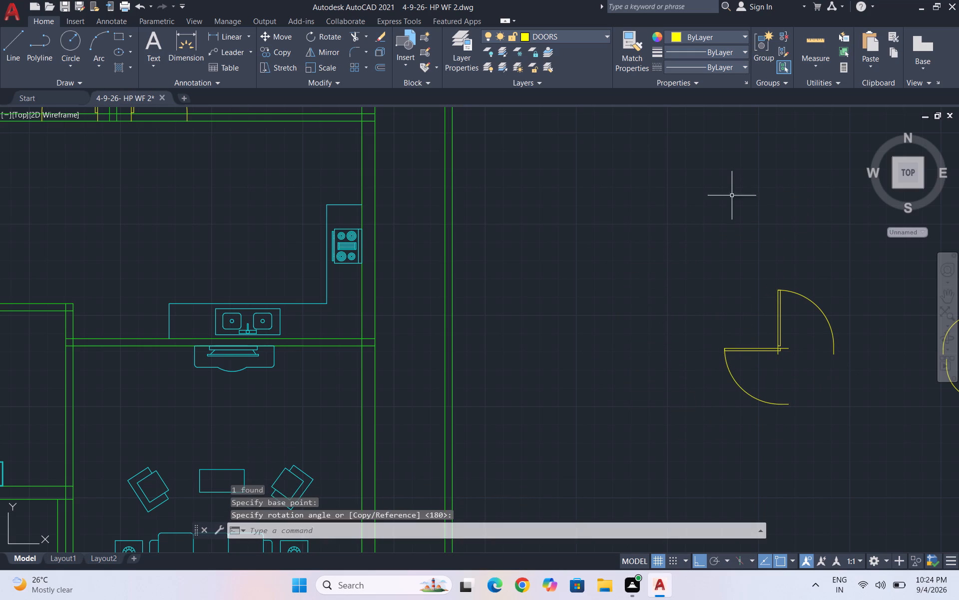
# Copy the rotated 3' door by its hinge-side outer end onto the lower bedroom's right-hand wall, just below the top wall.
pyautogui.moveTo(777, 383); pyautogui.dragTo(768, 374)
pyautogui.click(707, 346)
pyautogui.write('co')
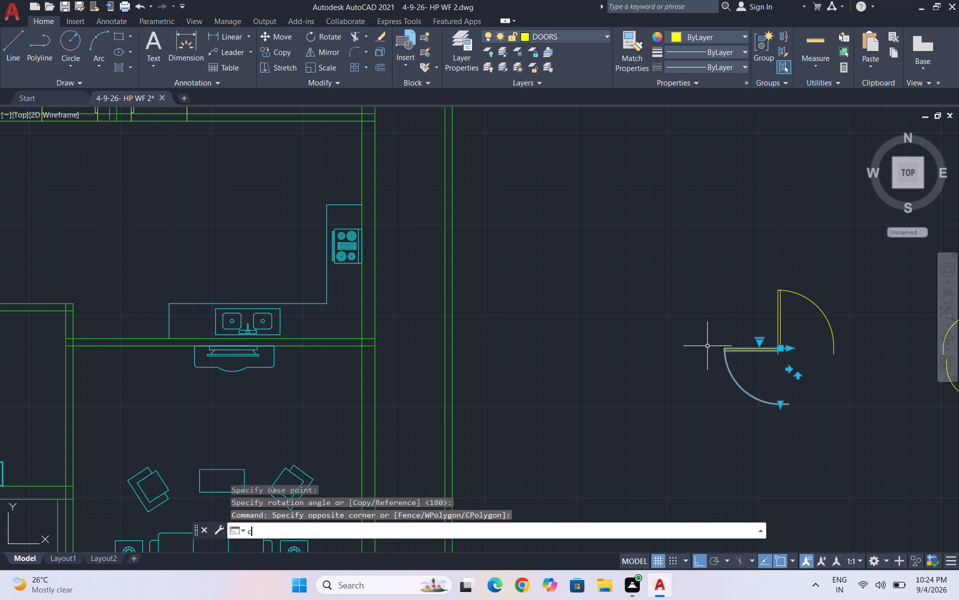
pyautogui.press('Return')
pyautogui.click(791, 348)
pyautogui.scroll(-1, 805, 331)
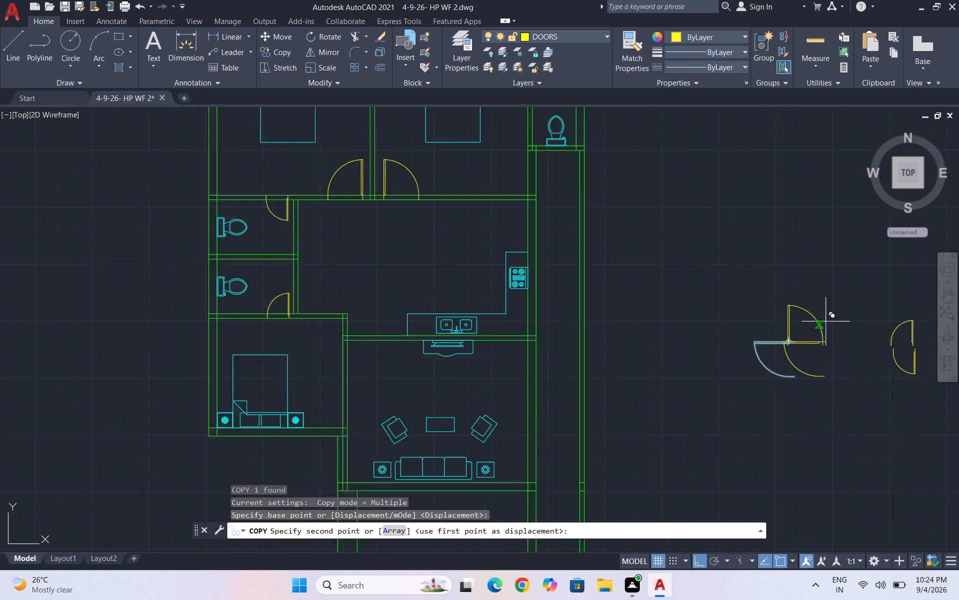
pyautogui.scroll(-1, 826, 321)
pyautogui.scroll(1, 557, 326)
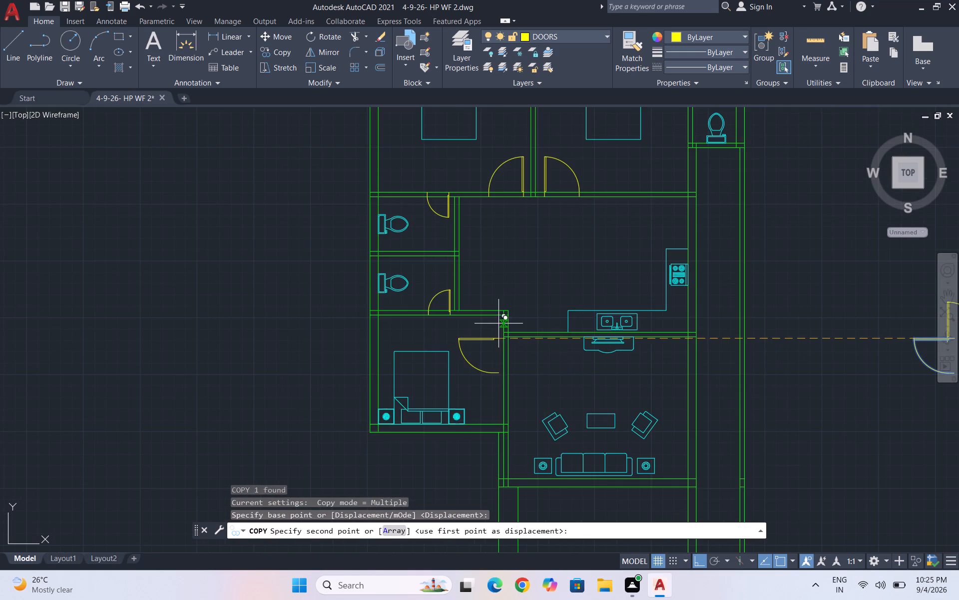
pyautogui.scroll(3, 498, 323)
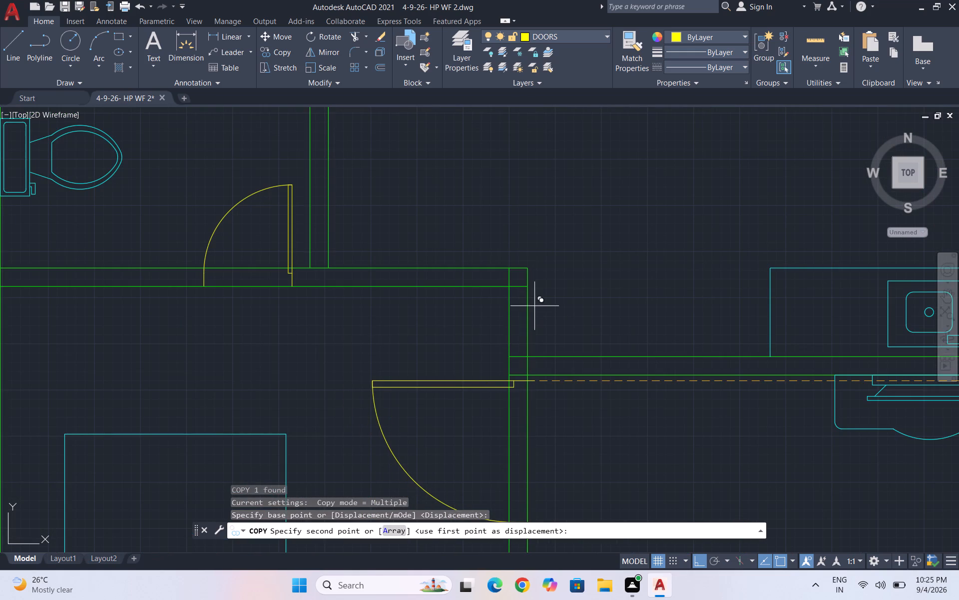
pyautogui.click(528, 305)
pyautogui.scroll(-2, 546, 326)
pyautogui.press('Escape')
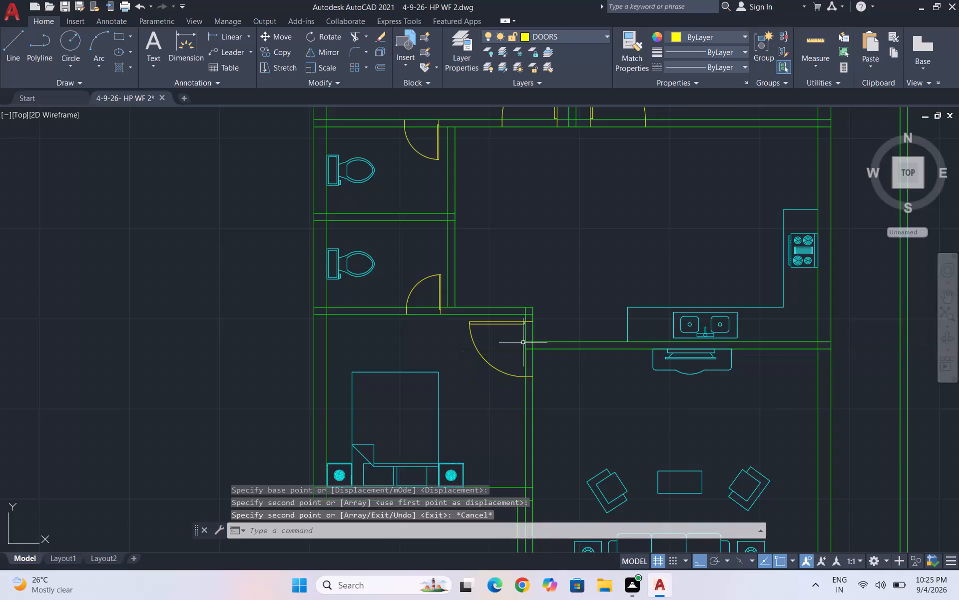
# Rotate the other spare 3' door, the right-swinging one, 270° about its hinge-side bottom end.
pyautogui.scroll(-2, 504, 344)
pyautogui.scroll(2, 531, 348)
pyautogui.scroll(-2, 511, 345)
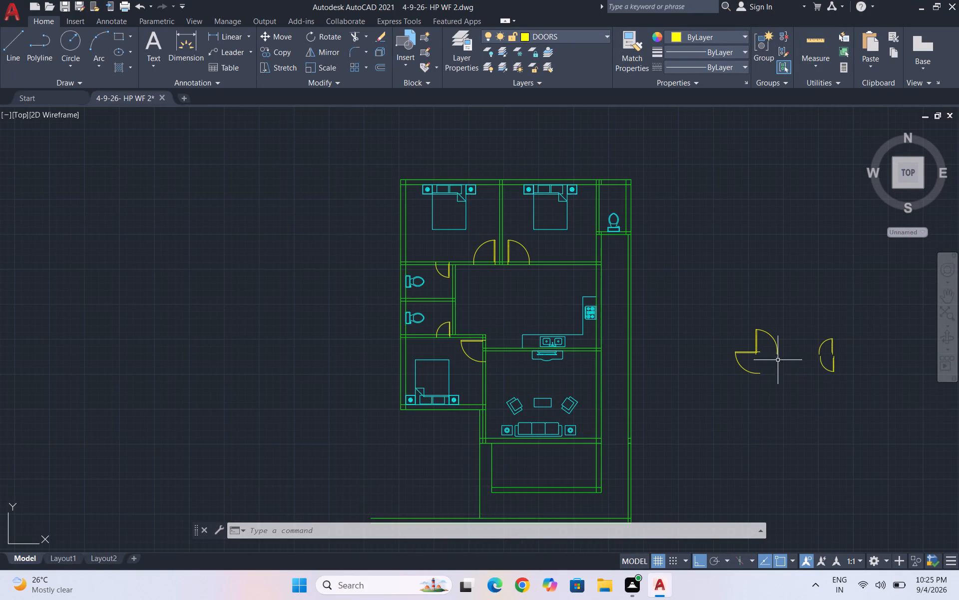
pyautogui.scroll(1, 761, 334)
pyautogui.moveTo(780, 343); pyautogui.dragTo(775, 340)
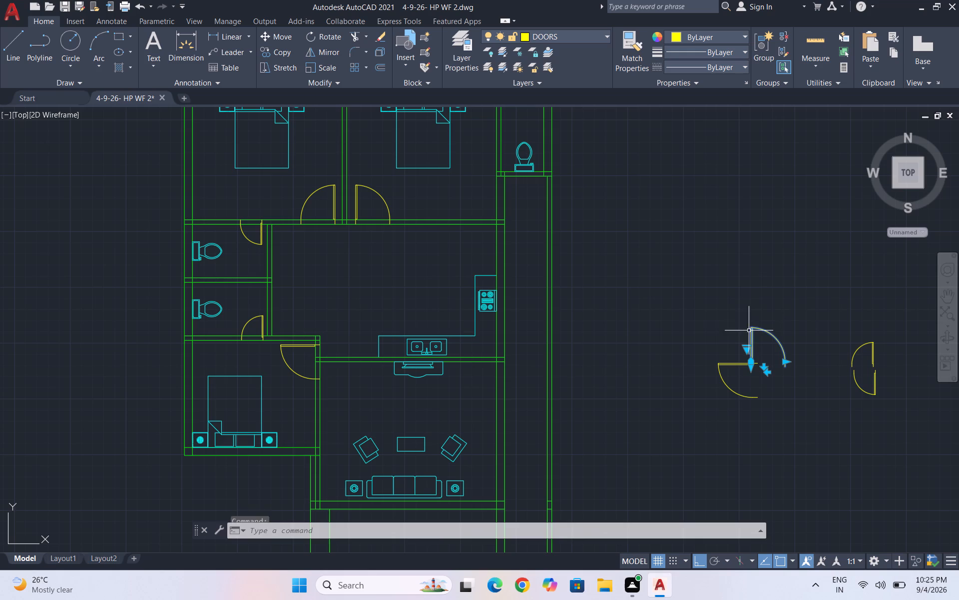
pyautogui.write('ro')
pyautogui.press('Return')
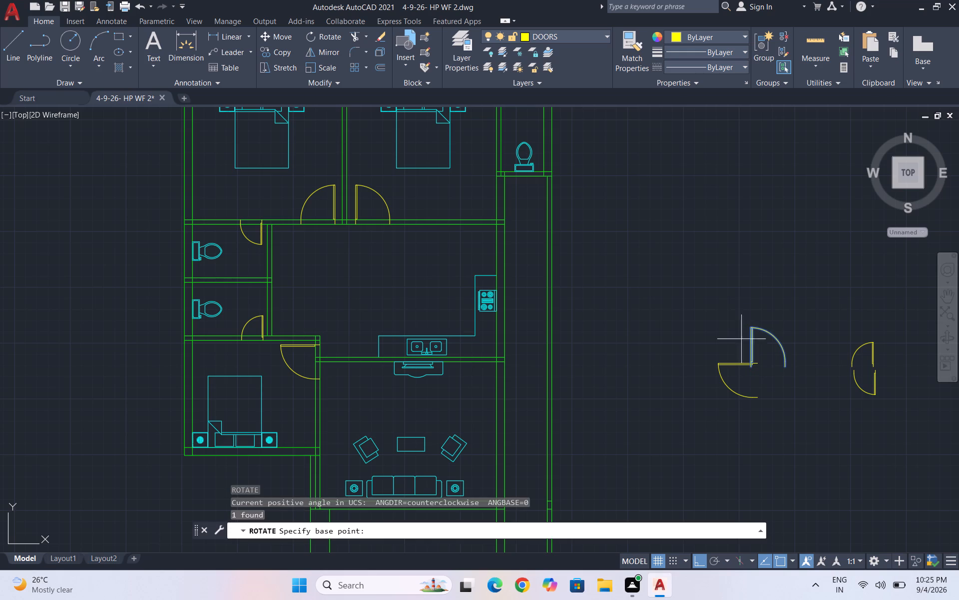
pyautogui.click(752, 368)
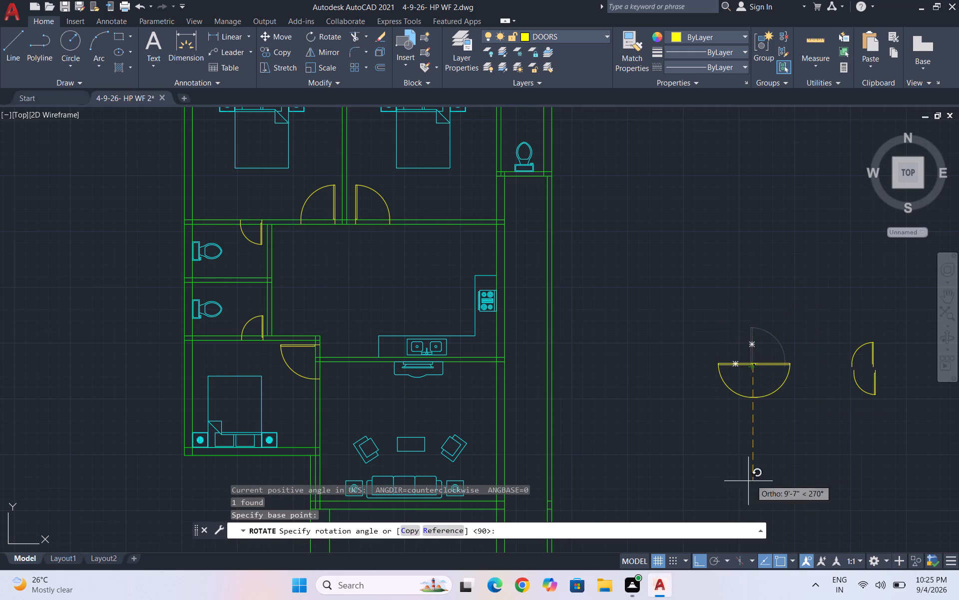
pyautogui.click(682, 493)
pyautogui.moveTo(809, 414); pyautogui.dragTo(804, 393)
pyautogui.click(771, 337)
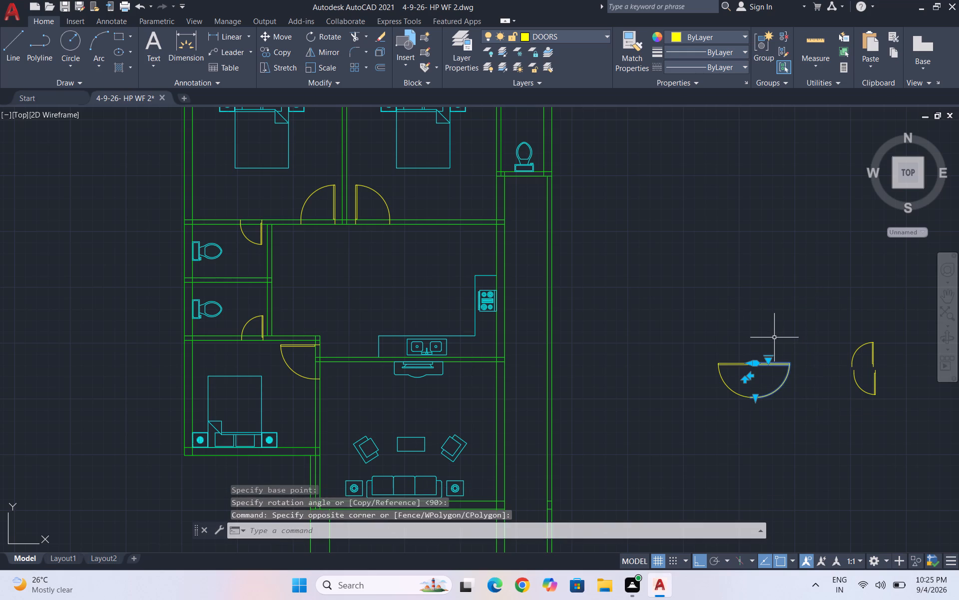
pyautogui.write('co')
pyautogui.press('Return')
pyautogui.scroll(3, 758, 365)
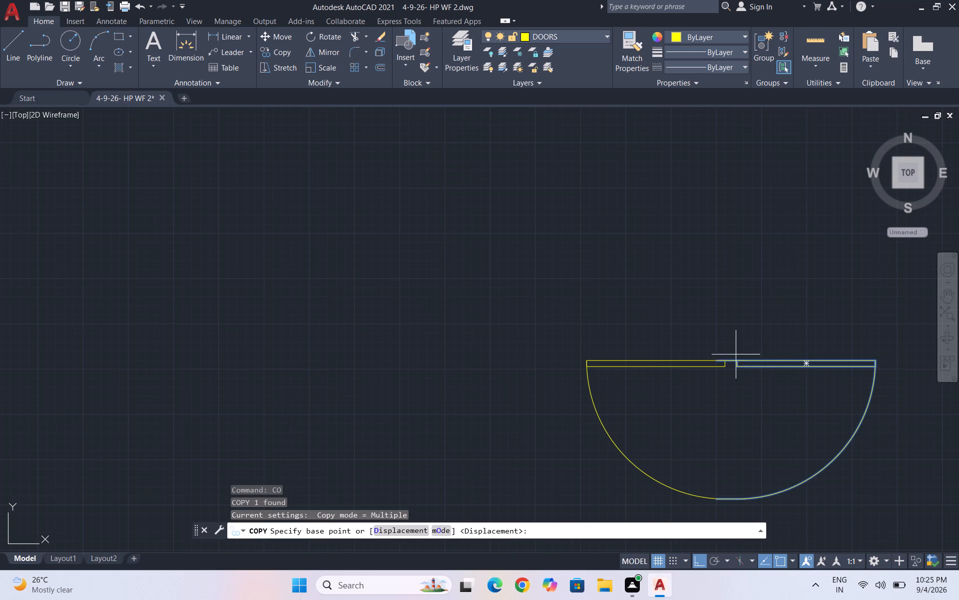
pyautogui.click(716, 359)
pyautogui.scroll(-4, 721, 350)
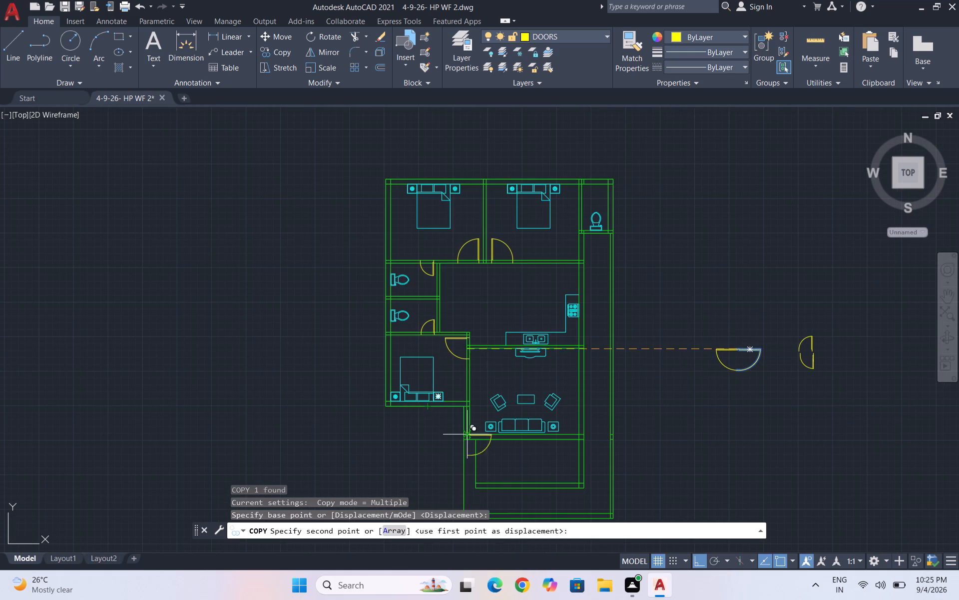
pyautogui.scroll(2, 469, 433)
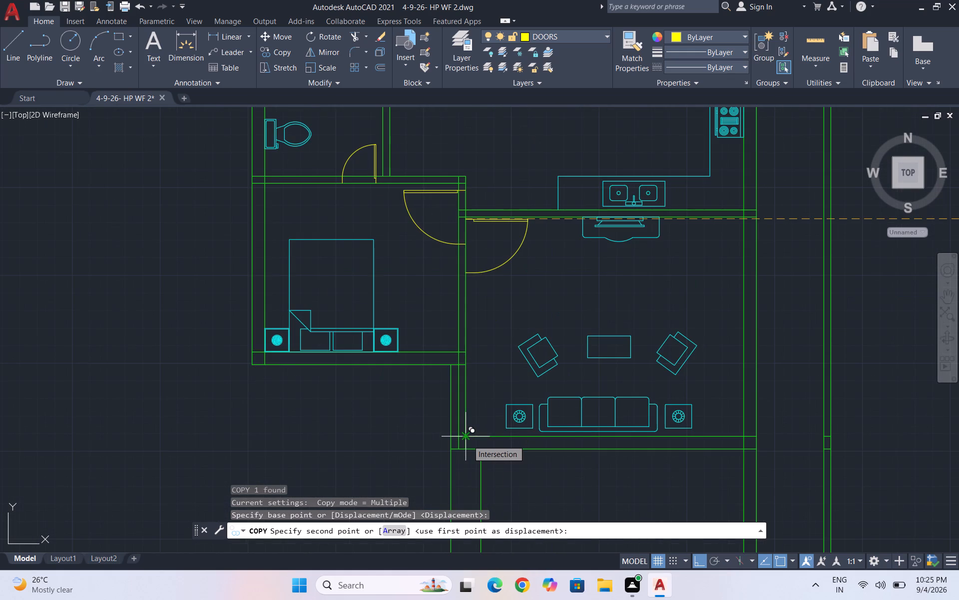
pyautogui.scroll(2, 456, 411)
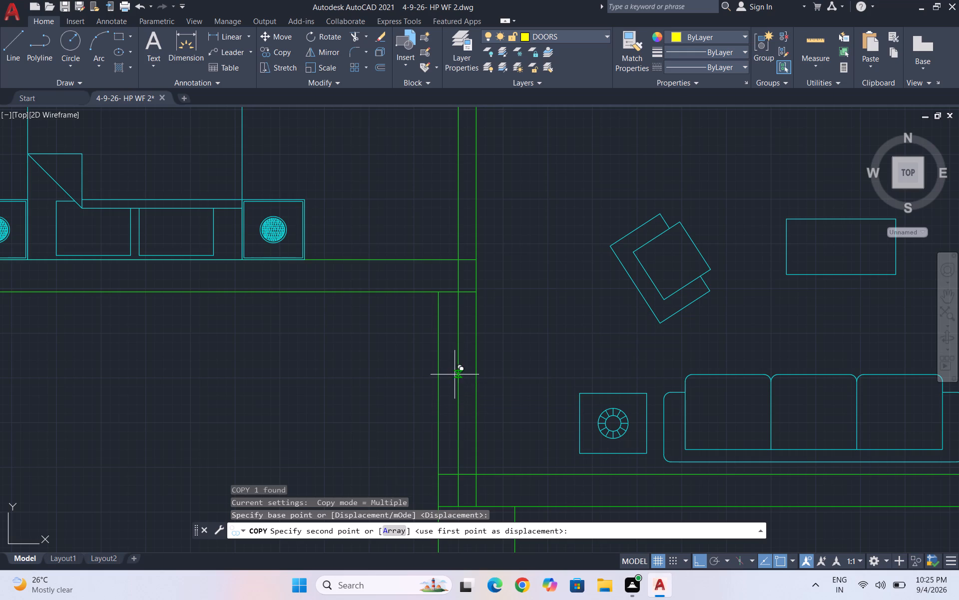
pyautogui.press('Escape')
# Copy the right-hand rotated 3' door by its arc-side end onto the living room's left-hand wall, near the bottom wall.
pyautogui.scroll(-1, 362, 401)
pyautogui.scroll(-2, 691, 333)
pyautogui.scroll(-2, 455, 428)
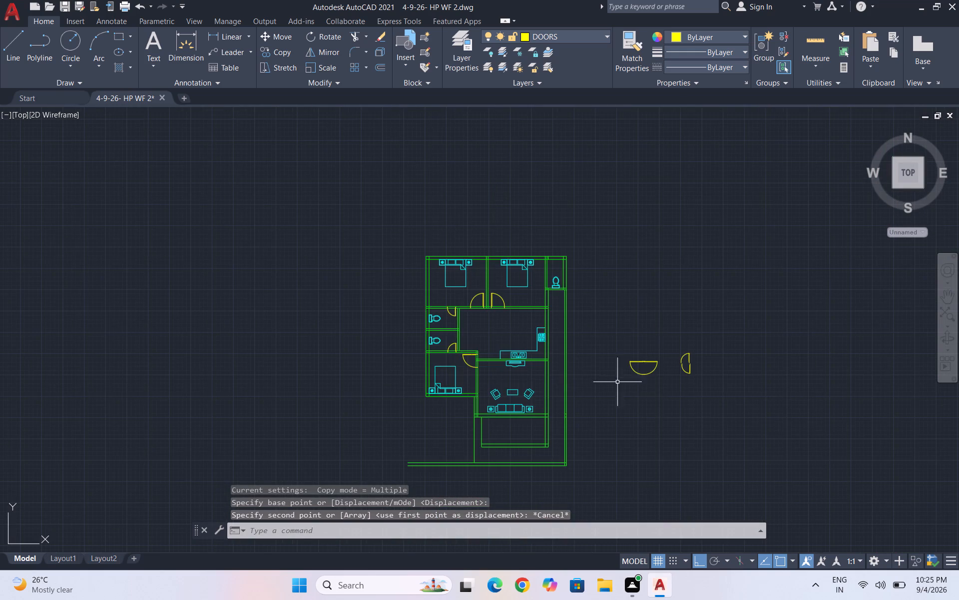
pyautogui.scroll(2, 616, 382)
pyautogui.moveTo(709, 370); pyautogui.dragTo(704, 357)
pyautogui.click(694, 320)
pyautogui.write('co')
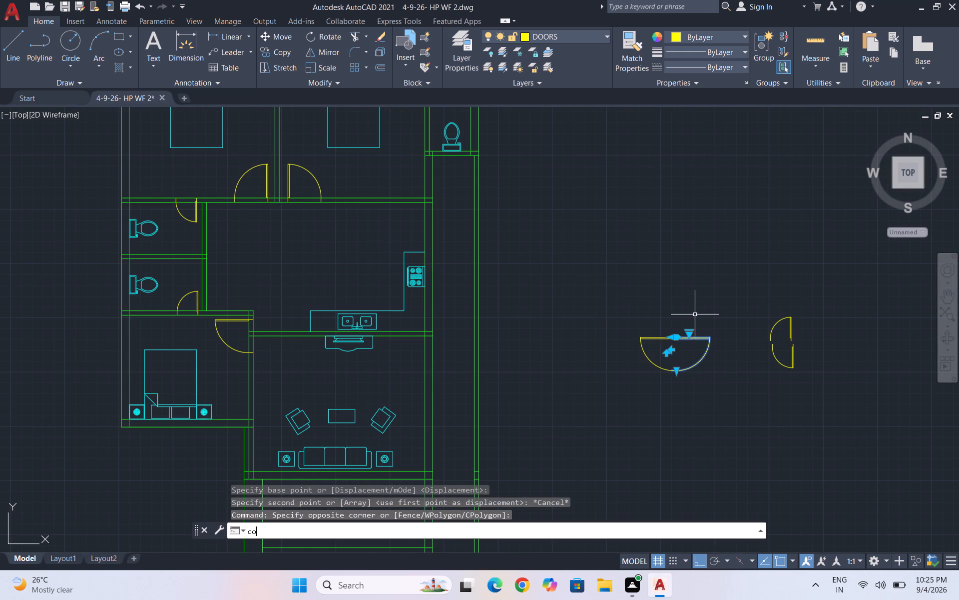
pyautogui.press('Return')
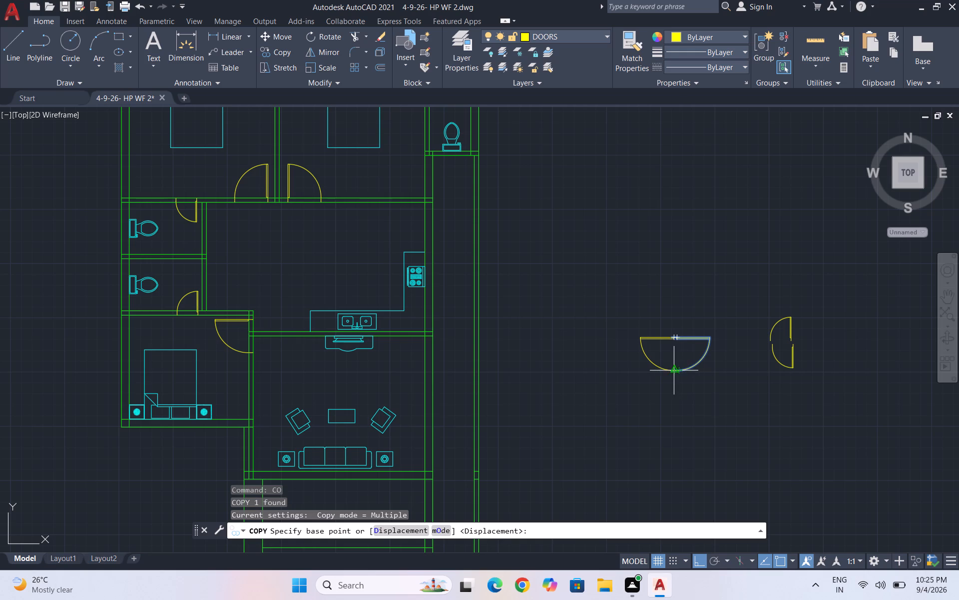
pyautogui.scroll(3, 671, 368)
pyautogui.moveTo(668, 383); pyautogui.dragTo(670, 377)
pyautogui.scroll(-4, 710, 338)
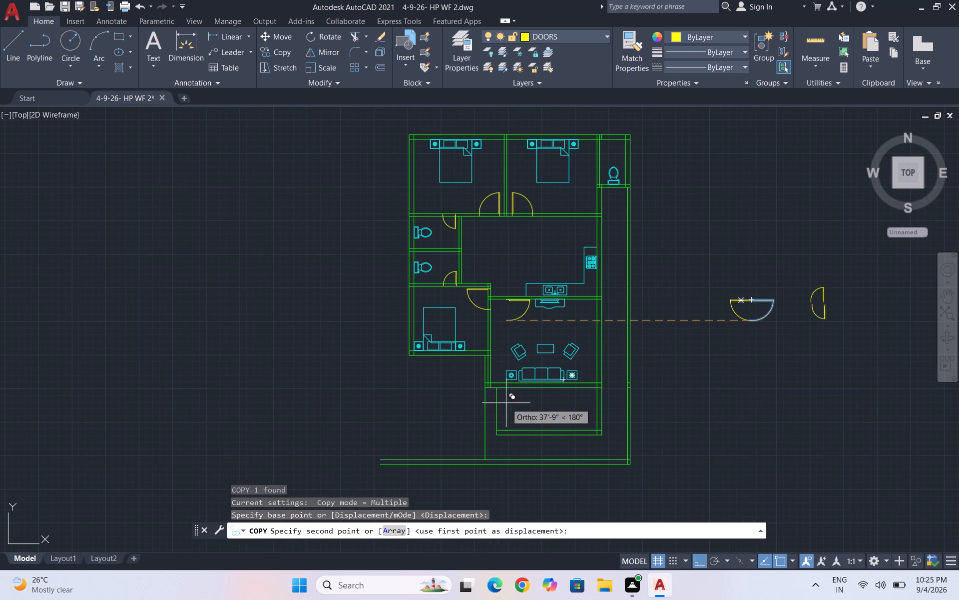
pyautogui.scroll(3, 485, 382)
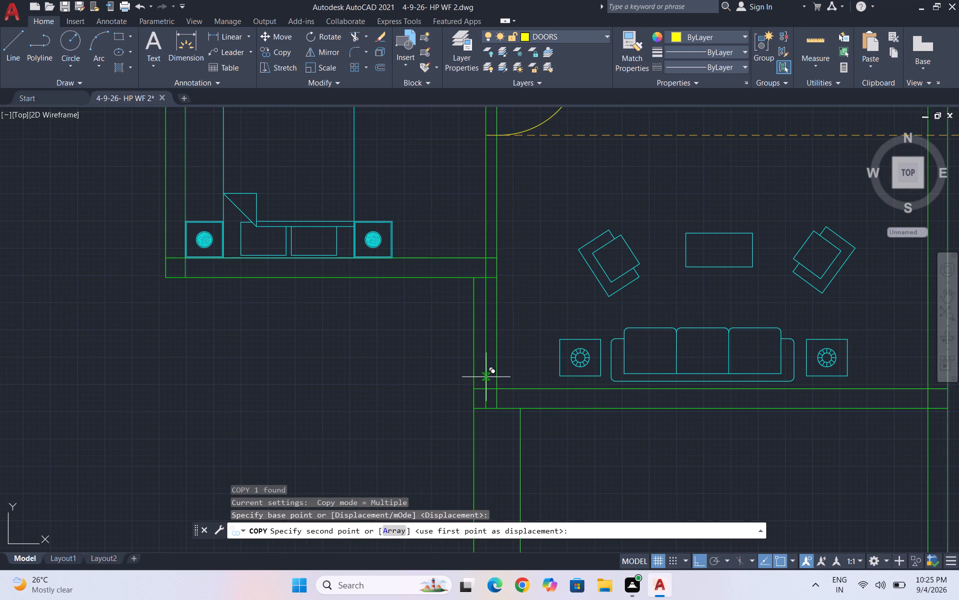
pyautogui.scroll(1, 486, 375)
pyautogui.click(487, 375)
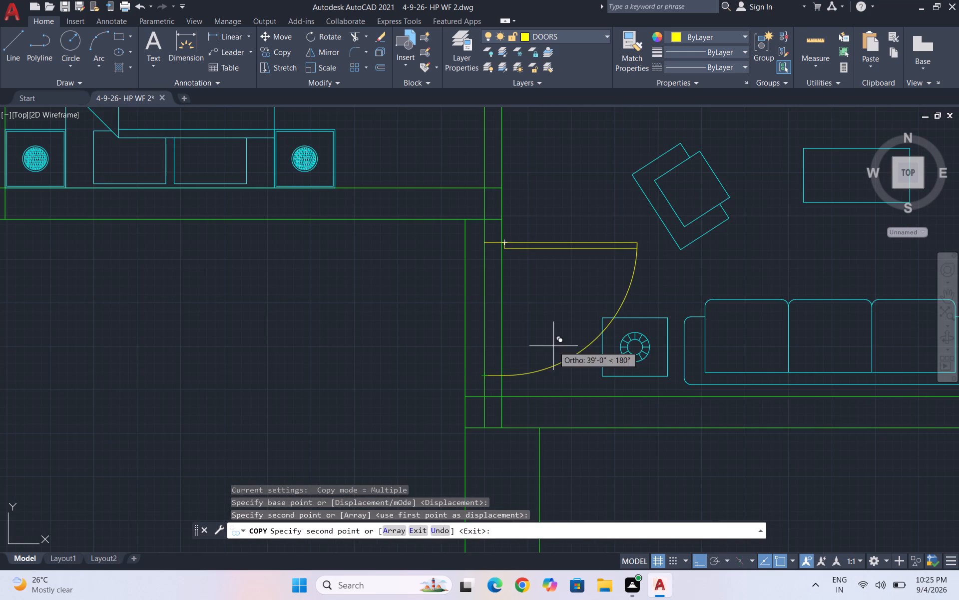
pyautogui.scroll(-1, 530, 341)
pyautogui.press('Escape')
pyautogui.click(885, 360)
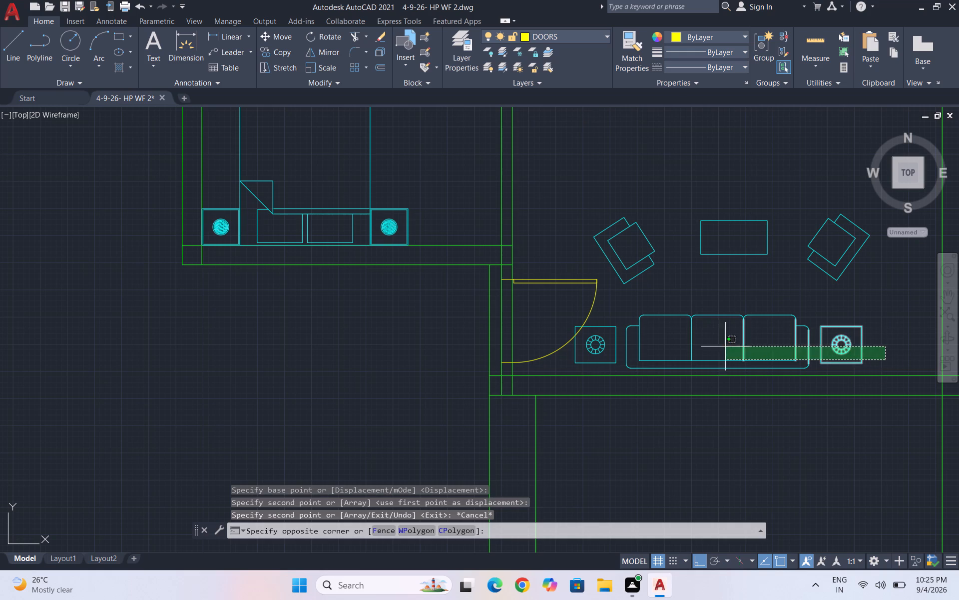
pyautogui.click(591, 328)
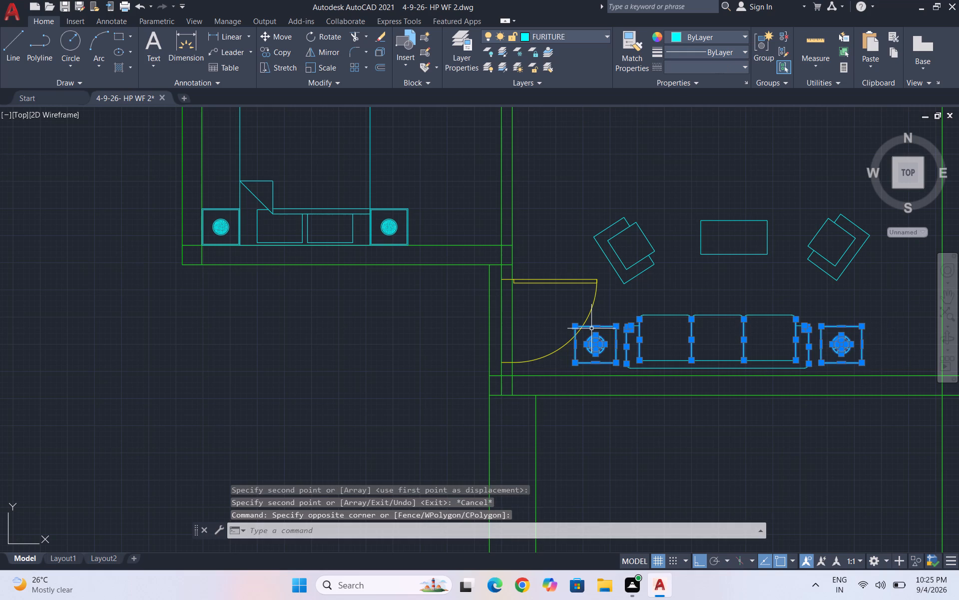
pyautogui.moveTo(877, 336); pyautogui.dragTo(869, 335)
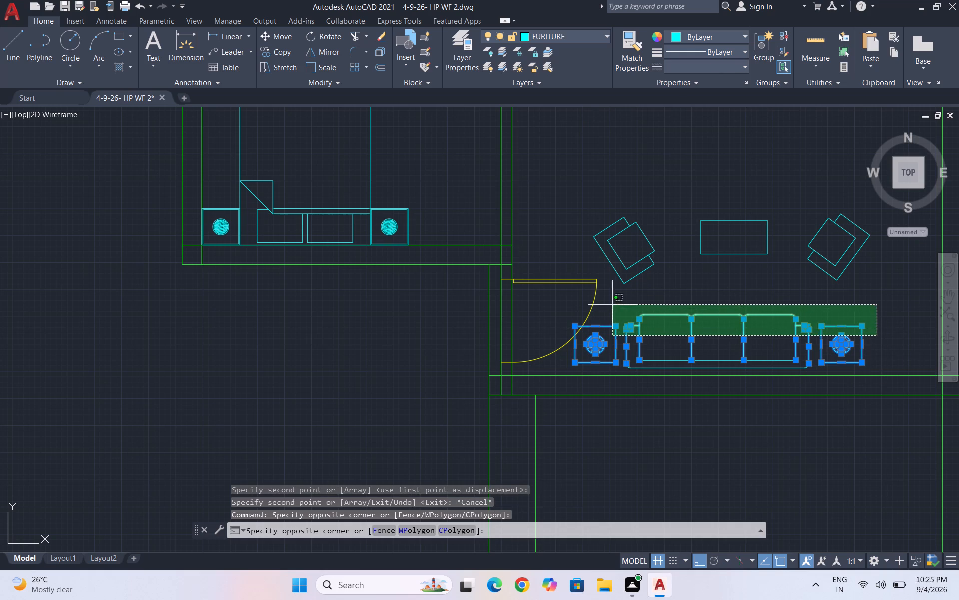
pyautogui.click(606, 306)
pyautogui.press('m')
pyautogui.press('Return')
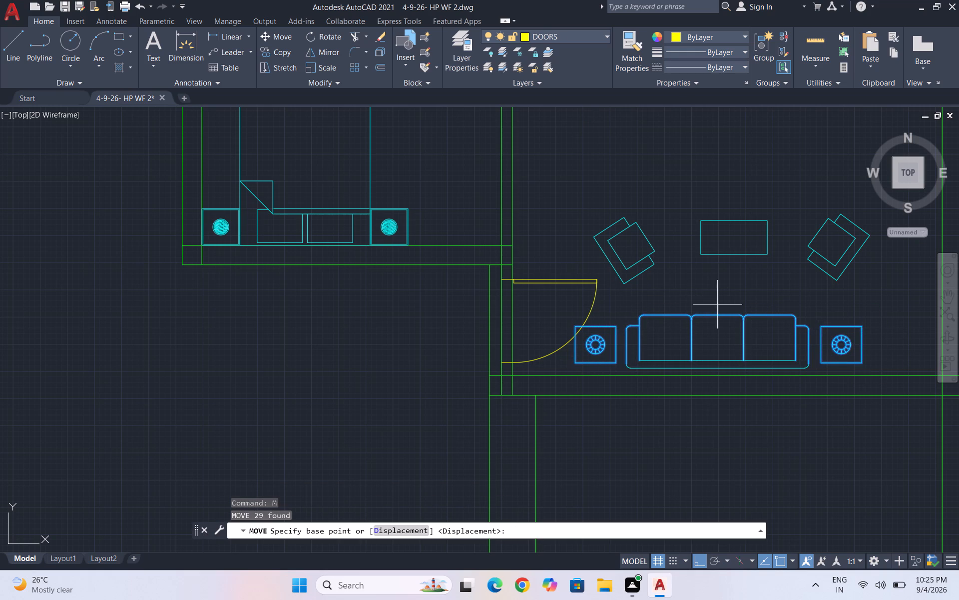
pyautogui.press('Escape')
# Move the sofa and its two side tables slightly right within the living room, clear of the 3' door's swing.
pyautogui.click(869, 372)
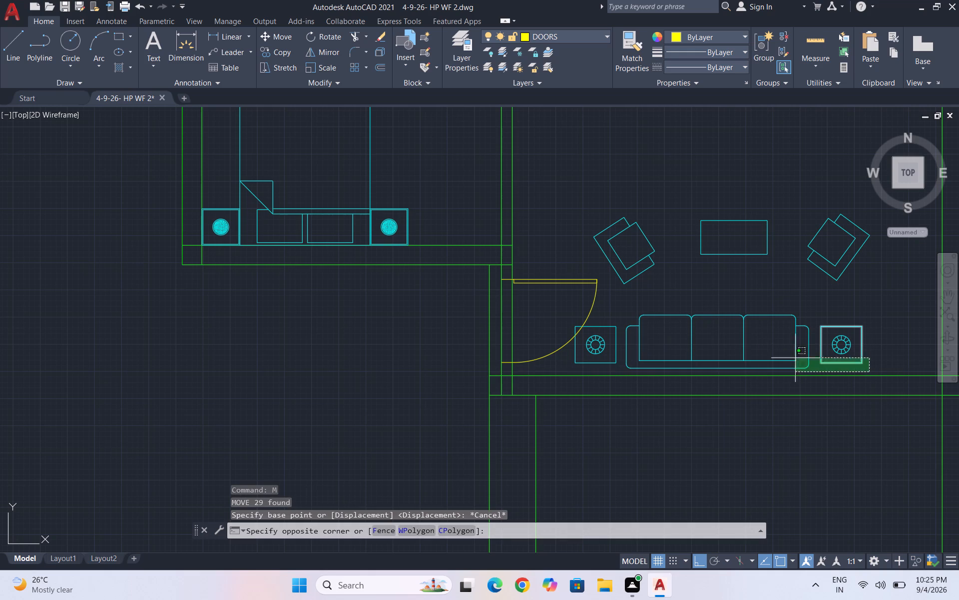
pyautogui.click(595, 310)
pyautogui.press('m')
pyautogui.press('Return')
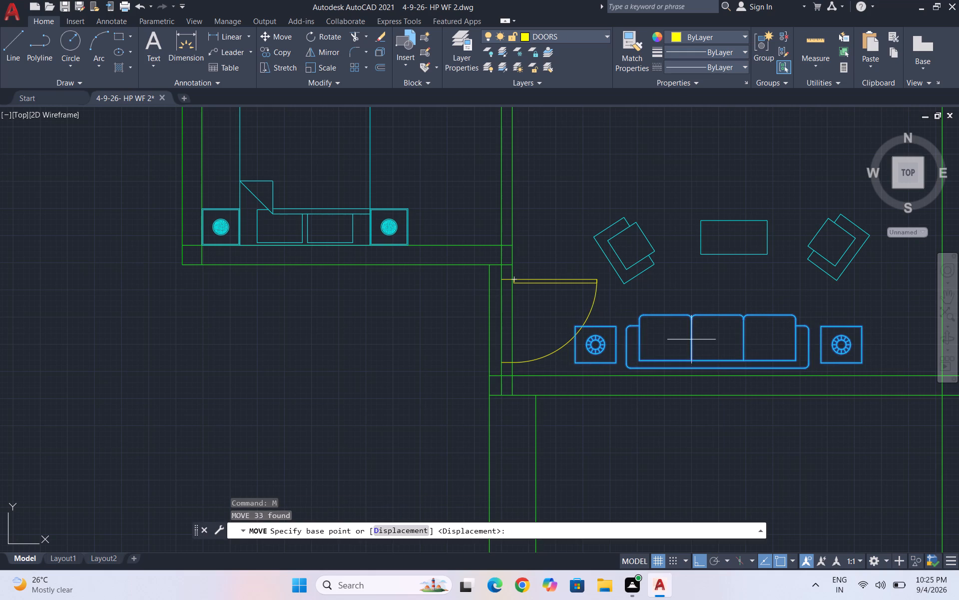
pyautogui.click(722, 336)
pyautogui.click(751, 334)
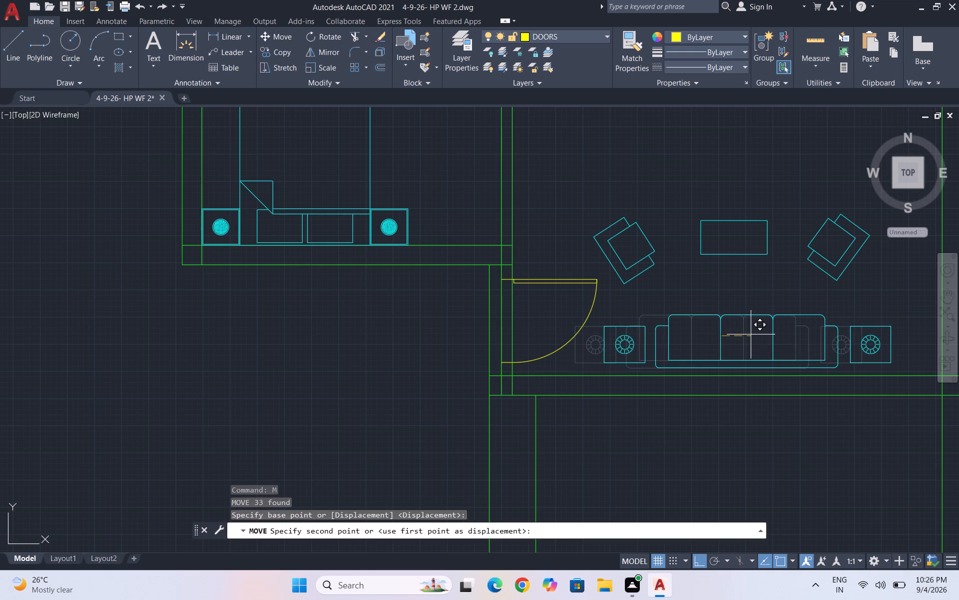
pyautogui.scroll(-3, 704, 320)
pyautogui.press('Escape')
pyautogui.press('Escape')
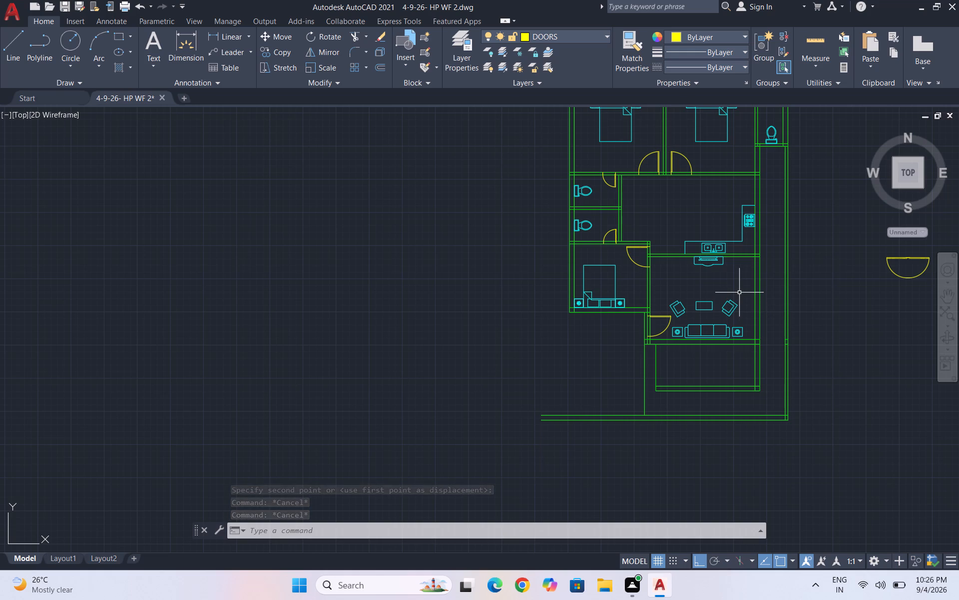
# Rotate the lower spare 2' door beside the plan 90° about its arc-side top end.
pyautogui.scroll(-1, 690, 269)
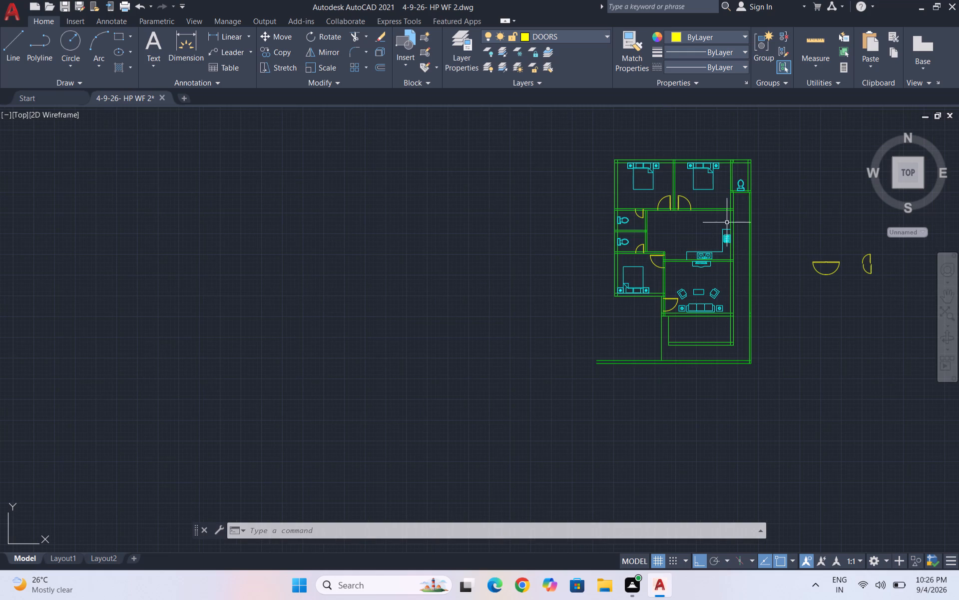
pyautogui.scroll(2, 887, 252)
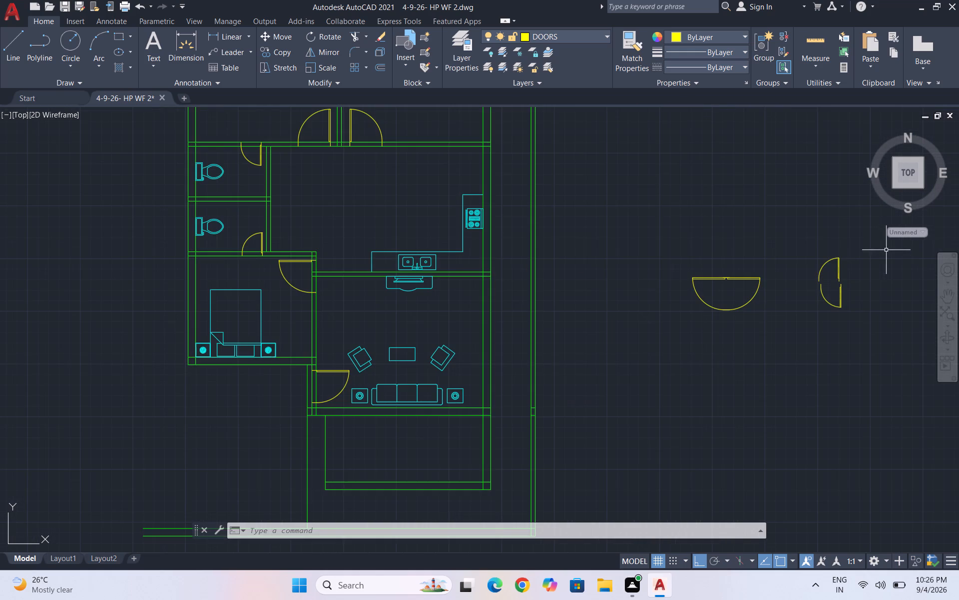
pyautogui.scroll(1, 854, 272)
pyautogui.moveTo(873, 337); pyautogui.dragTo(852, 331)
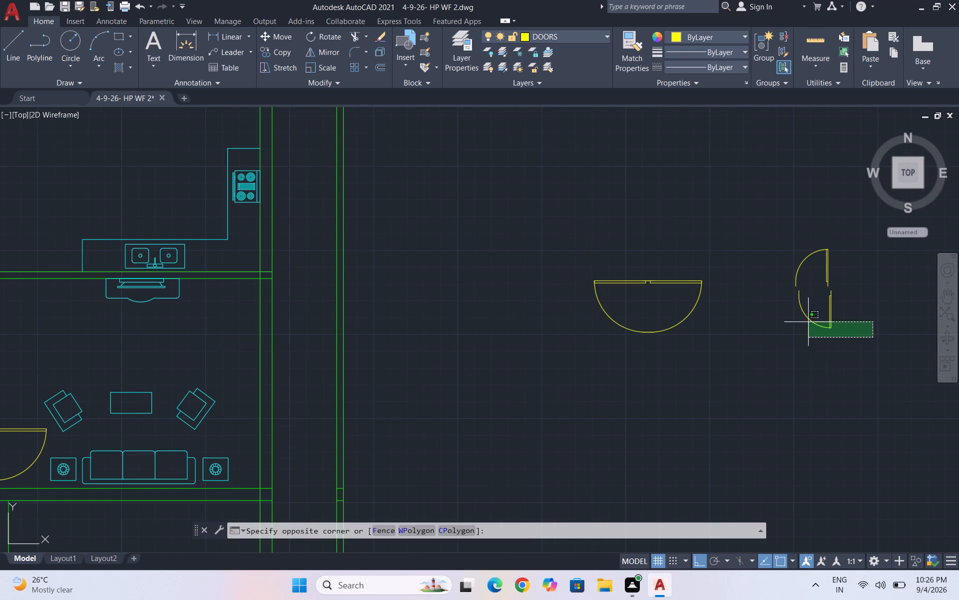
pyautogui.click(775, 299)
pyautogui.write('ro')
pyautogui.press('Return')
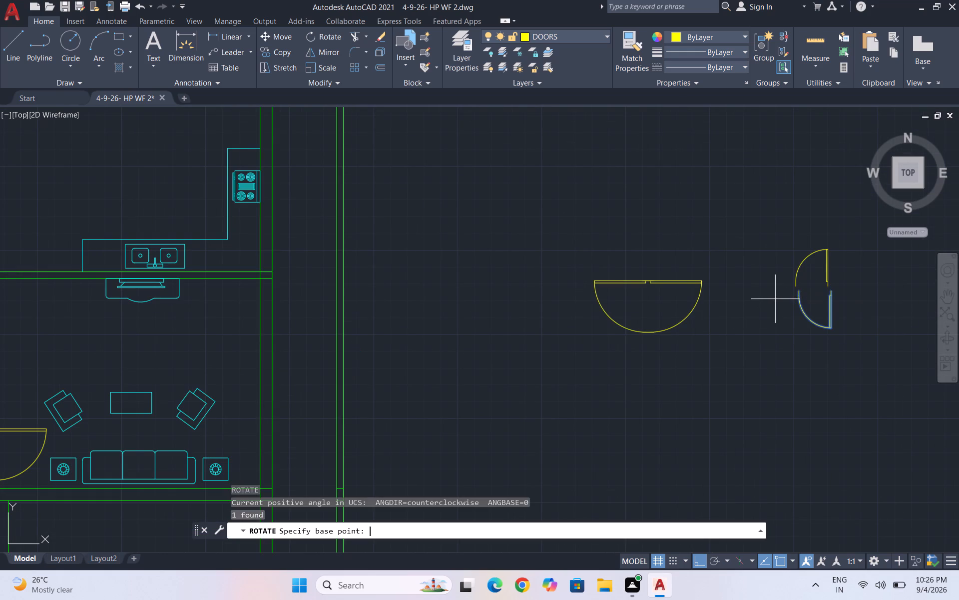
pyautogui.moveTo(799, 293); pyautogui.dragTo(806, 296)
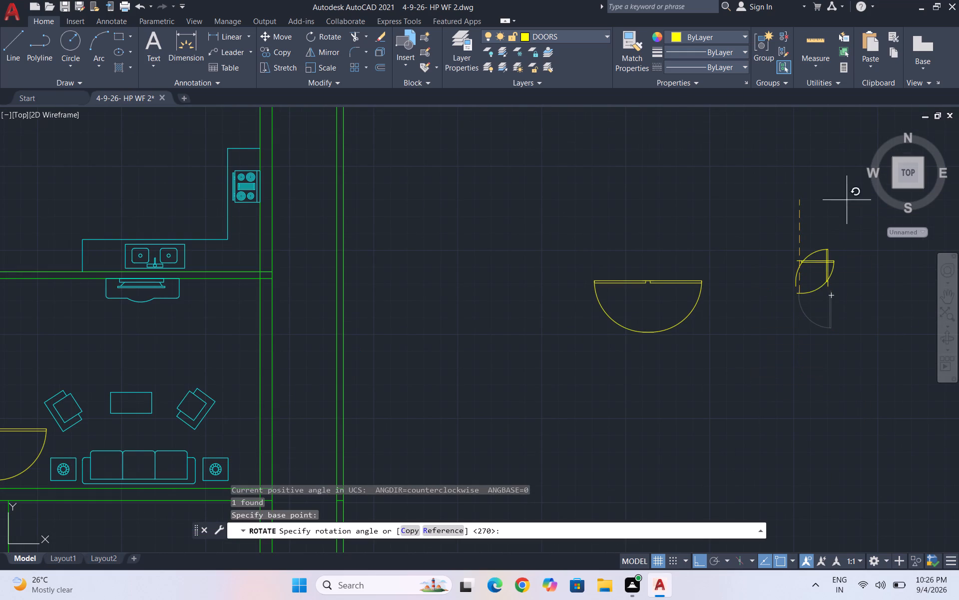
pyautogui.click(796, 241)
# Copy the rotated 2' door by its hinge-side outer end onto the top-right bathroom's left-hand wall, just below the top wall.
pyautogui.scroll(2, 835, 271)
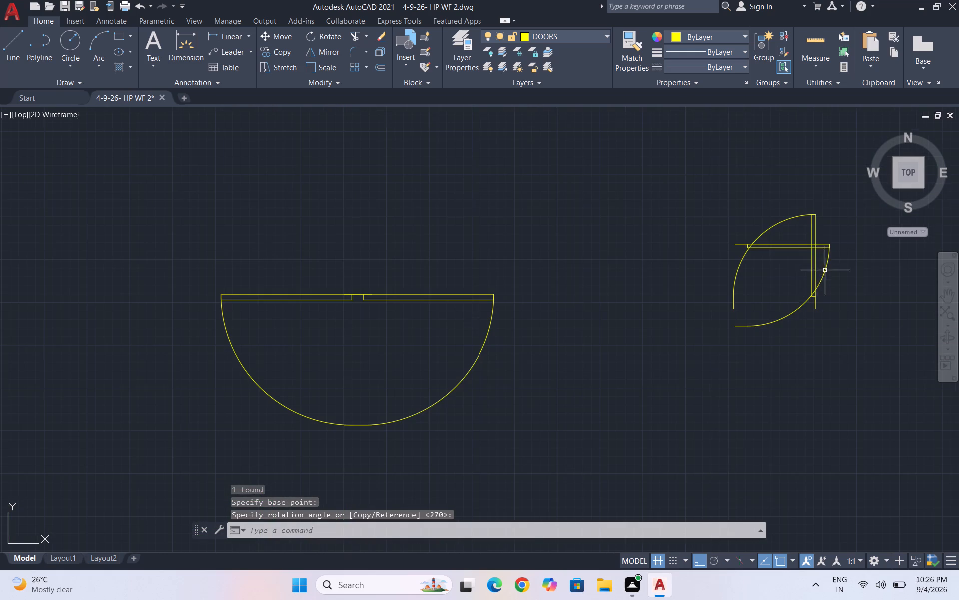
pyautogui.moveTo(794, 260); pyautogui.dragTo(789, 252)
pyautogui.click(772, 232)
pyautogui.write('co')
pyautogui.press('Return')
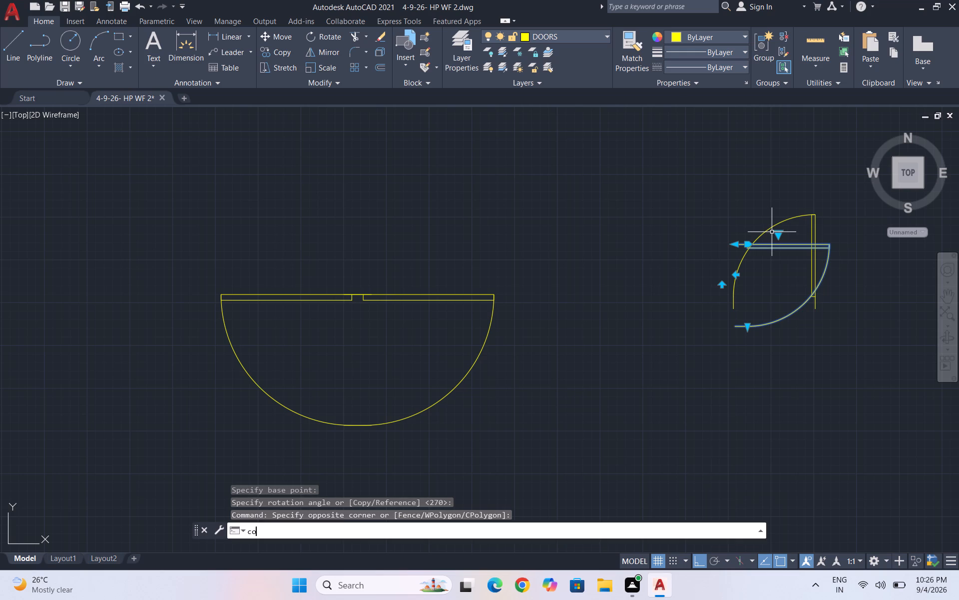
pyautogui.click(737, 242)
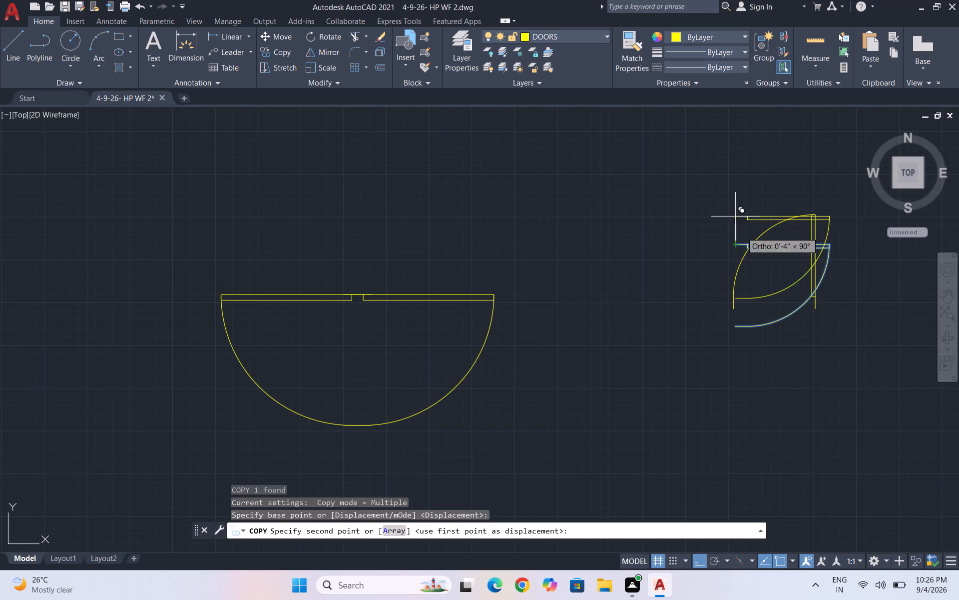
pyautogui.scroll(-4, 746, 240)
pyautogui.scroll(-2, 552, 185)
pyautogui.scroll(4, 548, 138)
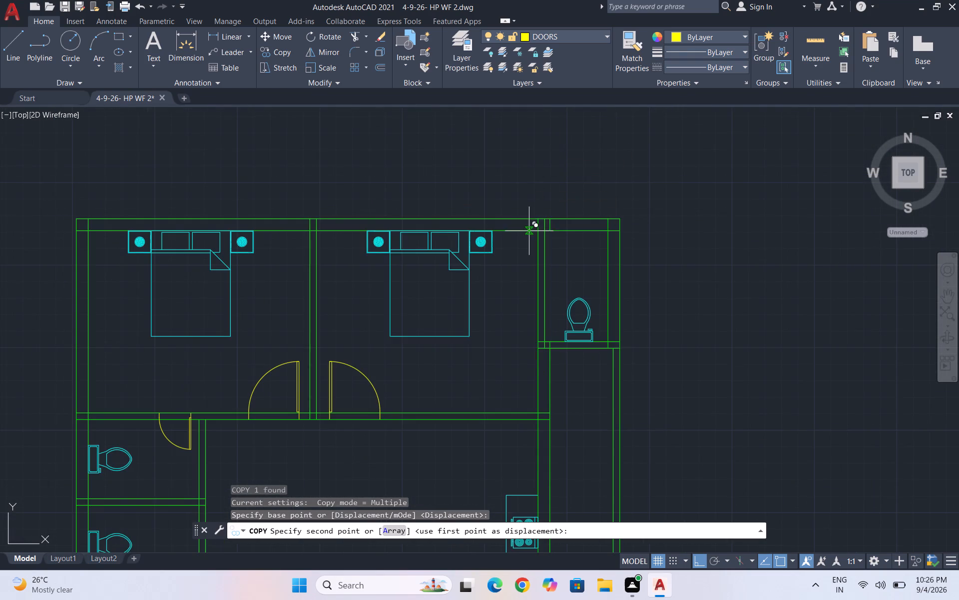
pyautogui.scroll(3, 529, 234)
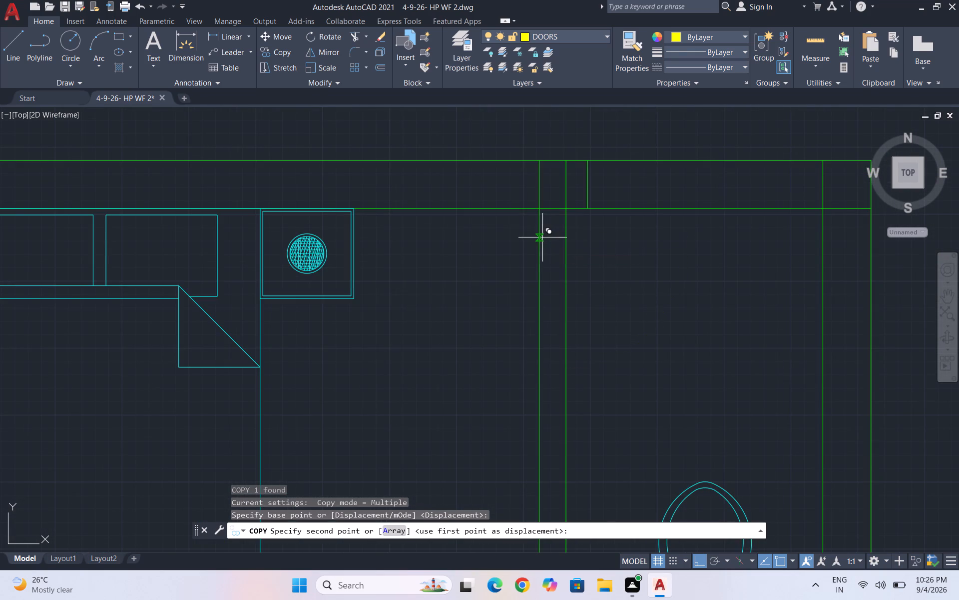
pyautogui.click(540, 237)
pyautogui.scroll(-3, 585, 237)
pyautogui.press('Escape')
pyautogui.scroll(-2, 593, 262)
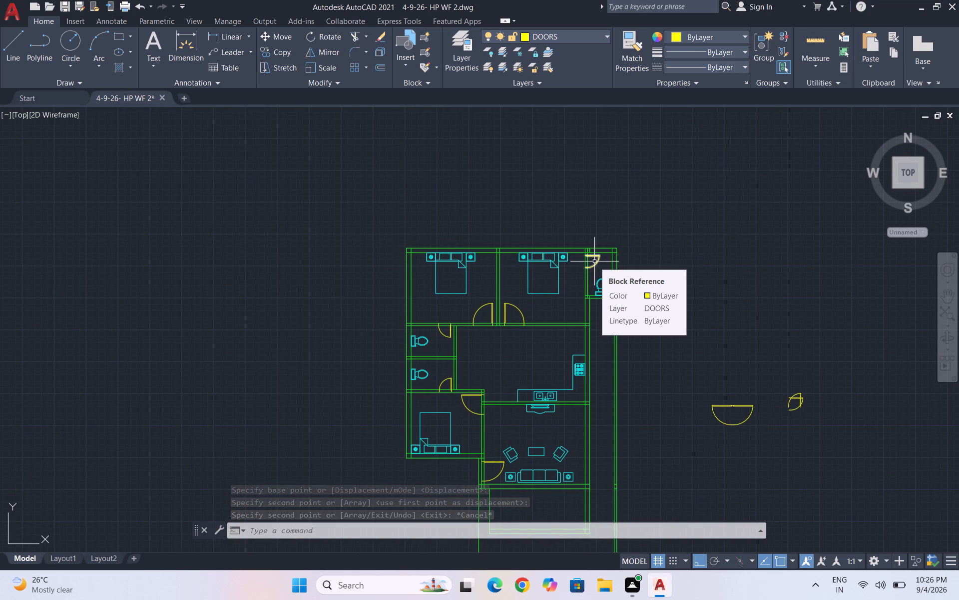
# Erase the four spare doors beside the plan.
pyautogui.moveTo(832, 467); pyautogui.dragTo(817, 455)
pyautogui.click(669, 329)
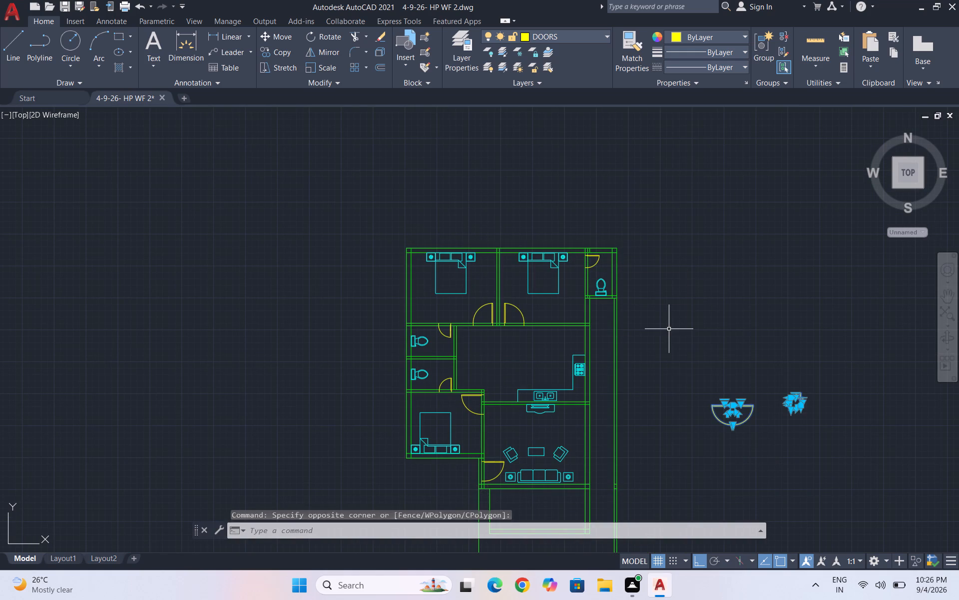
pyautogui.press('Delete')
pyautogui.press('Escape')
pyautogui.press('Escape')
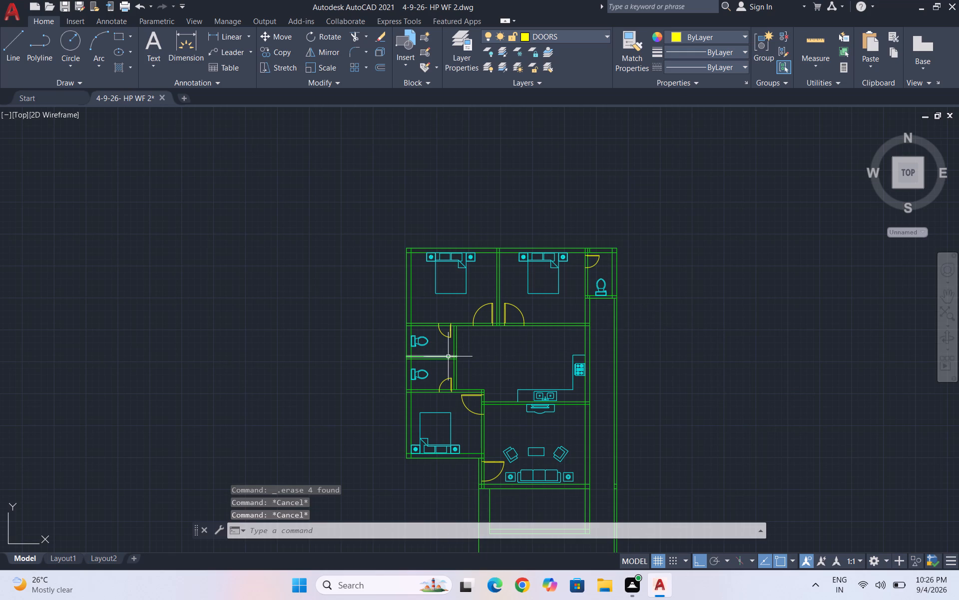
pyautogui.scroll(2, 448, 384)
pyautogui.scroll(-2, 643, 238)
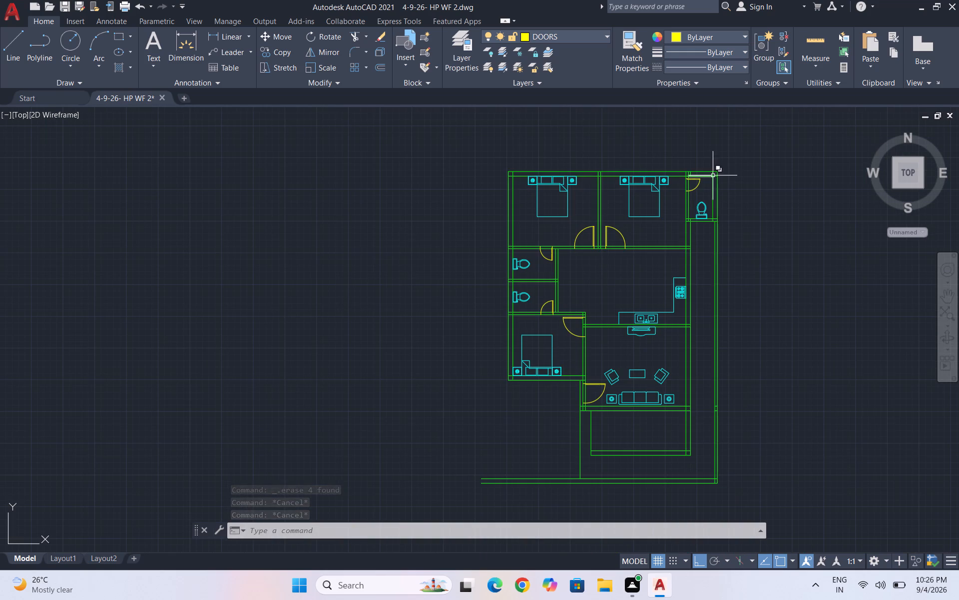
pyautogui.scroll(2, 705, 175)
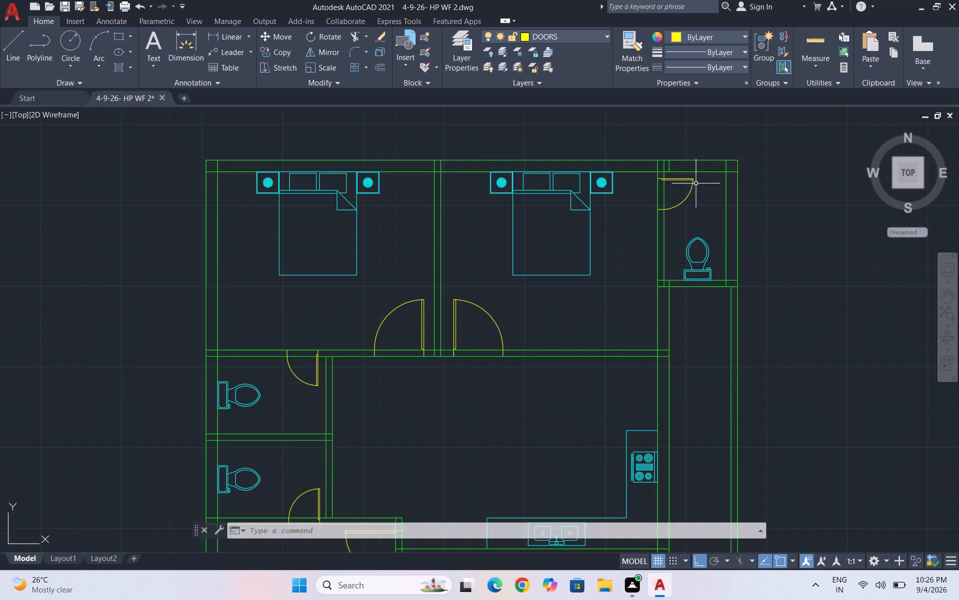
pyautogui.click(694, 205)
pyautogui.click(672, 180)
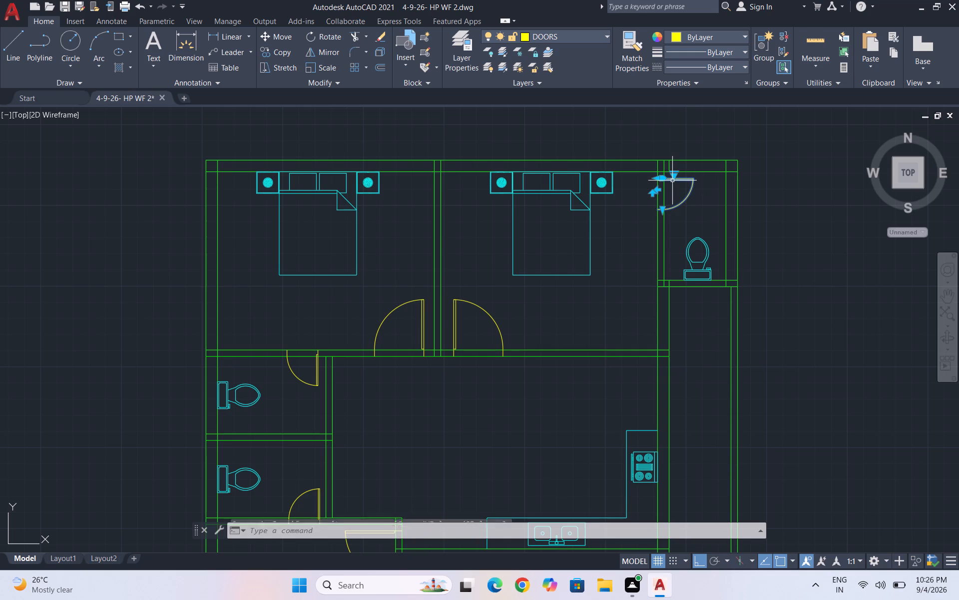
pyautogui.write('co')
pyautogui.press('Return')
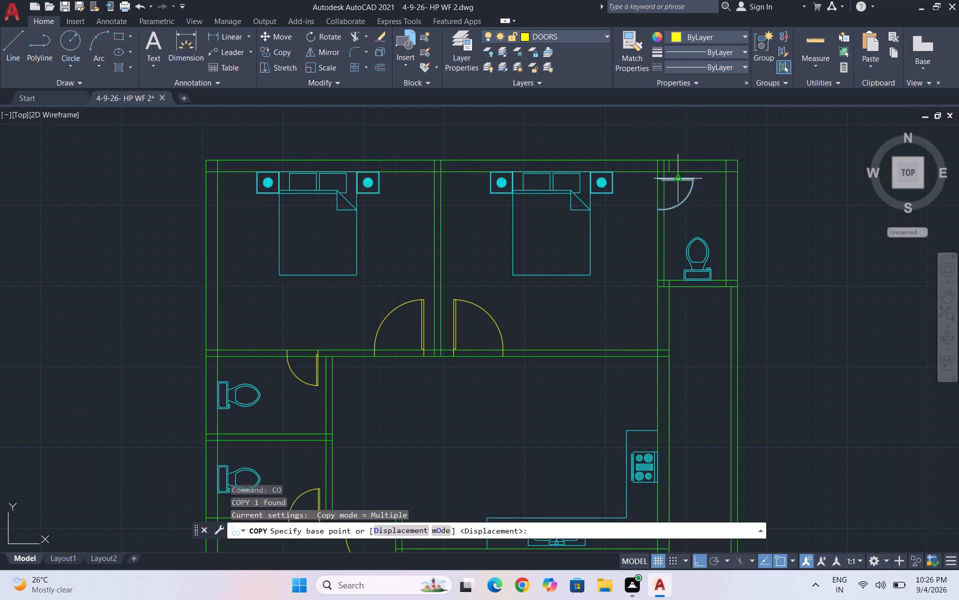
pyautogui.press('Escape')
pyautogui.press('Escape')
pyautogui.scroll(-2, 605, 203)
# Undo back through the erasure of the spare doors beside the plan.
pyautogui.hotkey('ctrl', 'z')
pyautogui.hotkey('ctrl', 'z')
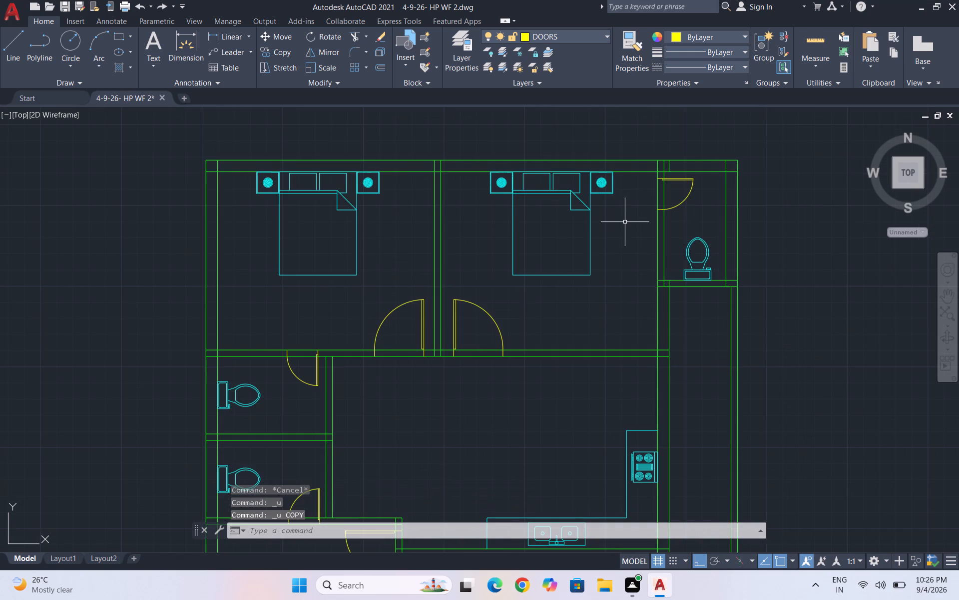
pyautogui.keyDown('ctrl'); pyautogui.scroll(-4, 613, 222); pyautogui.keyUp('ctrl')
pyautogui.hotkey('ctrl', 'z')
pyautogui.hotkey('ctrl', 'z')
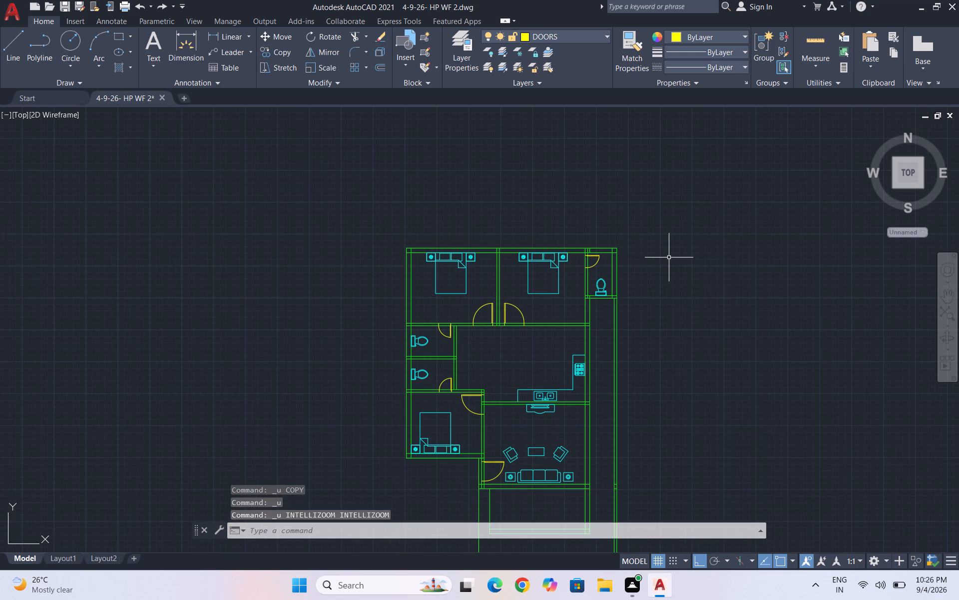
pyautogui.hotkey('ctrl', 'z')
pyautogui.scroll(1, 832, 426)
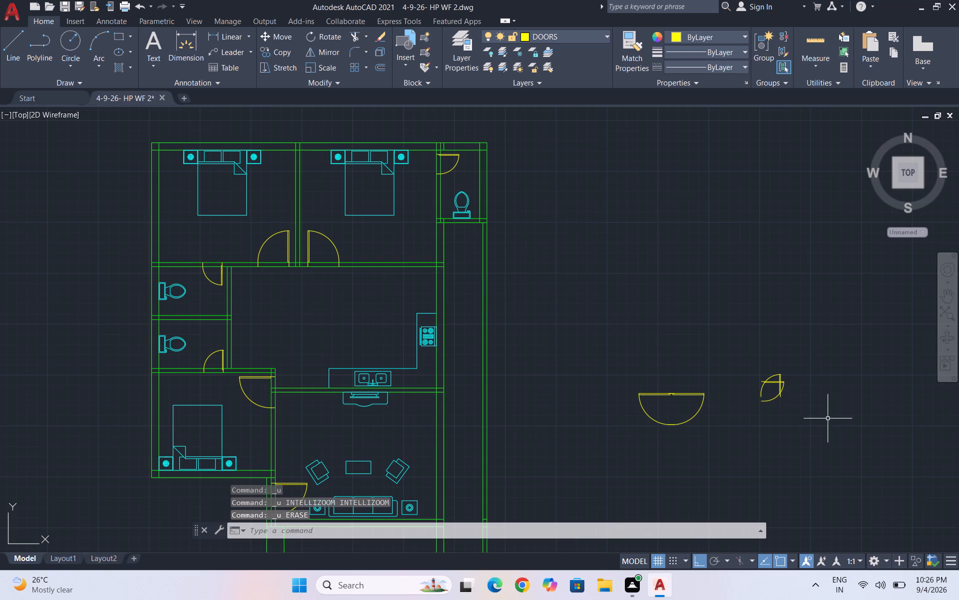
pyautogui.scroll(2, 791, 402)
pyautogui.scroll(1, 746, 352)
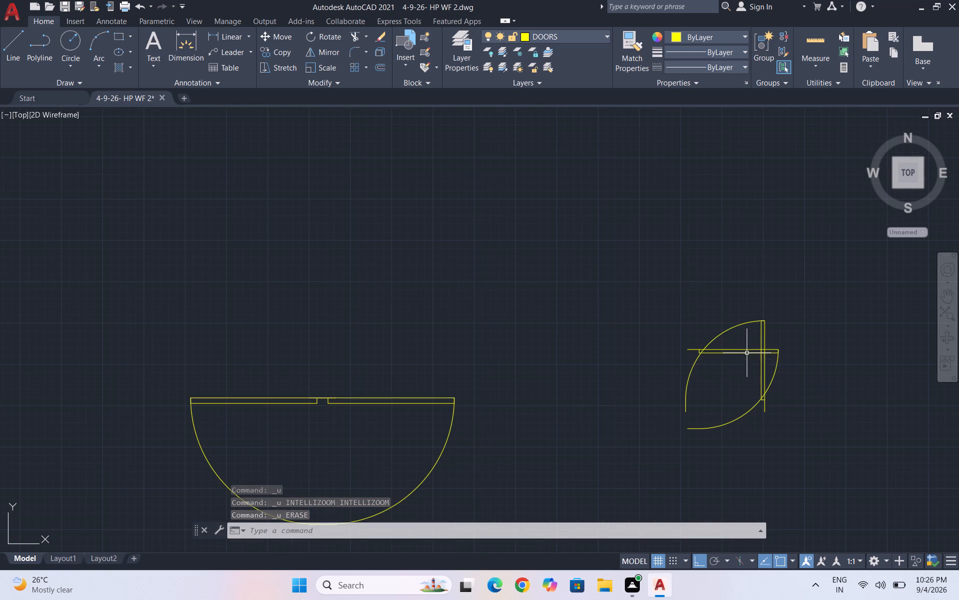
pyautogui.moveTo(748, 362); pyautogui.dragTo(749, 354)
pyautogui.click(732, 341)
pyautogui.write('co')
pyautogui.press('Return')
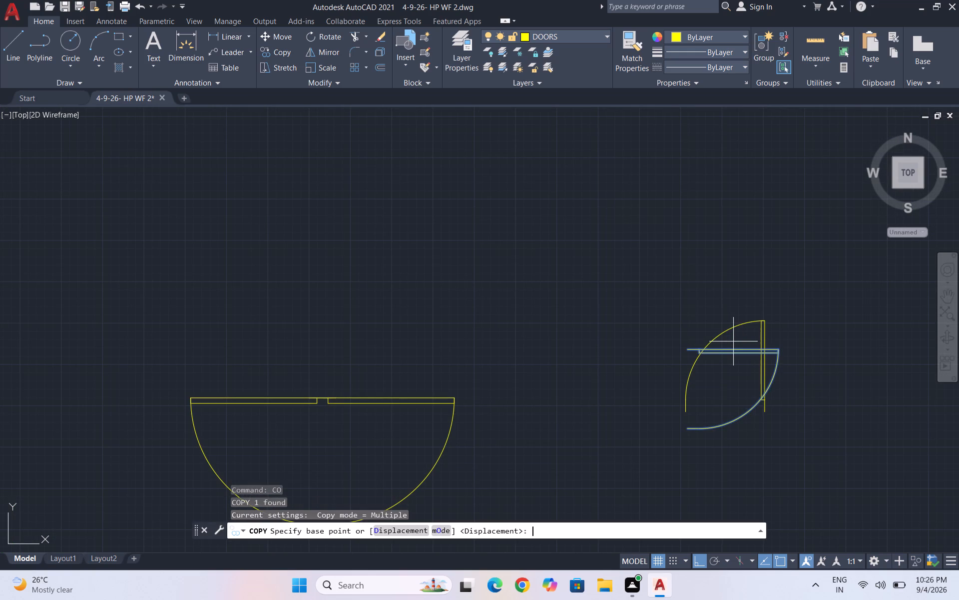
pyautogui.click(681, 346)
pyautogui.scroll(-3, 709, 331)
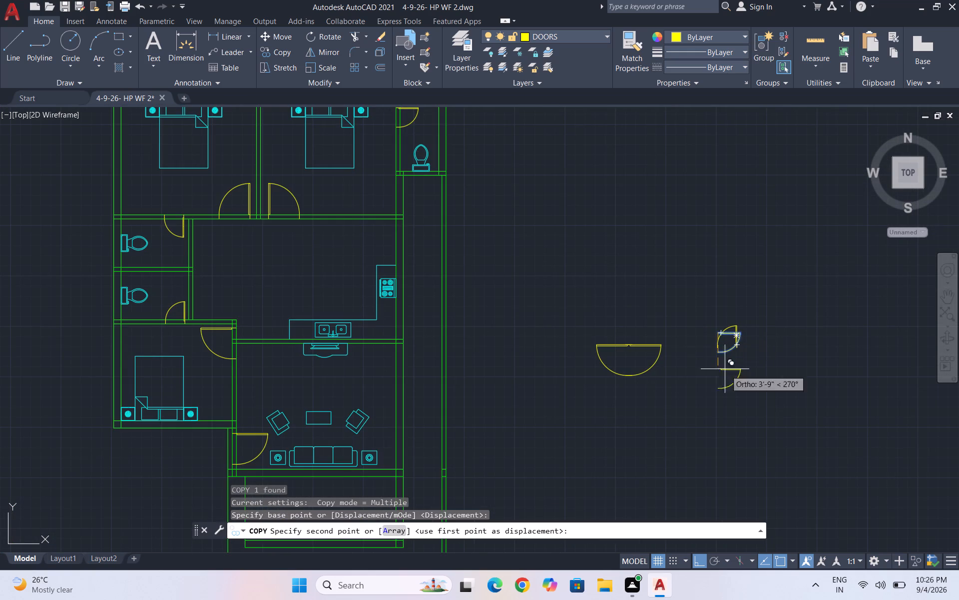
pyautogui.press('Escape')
# Rotate the other spare 2' door, the one with the vertical leaf, 90° about its hinge-side bottom end.
pyautogui.scroll(3, 747, 334)
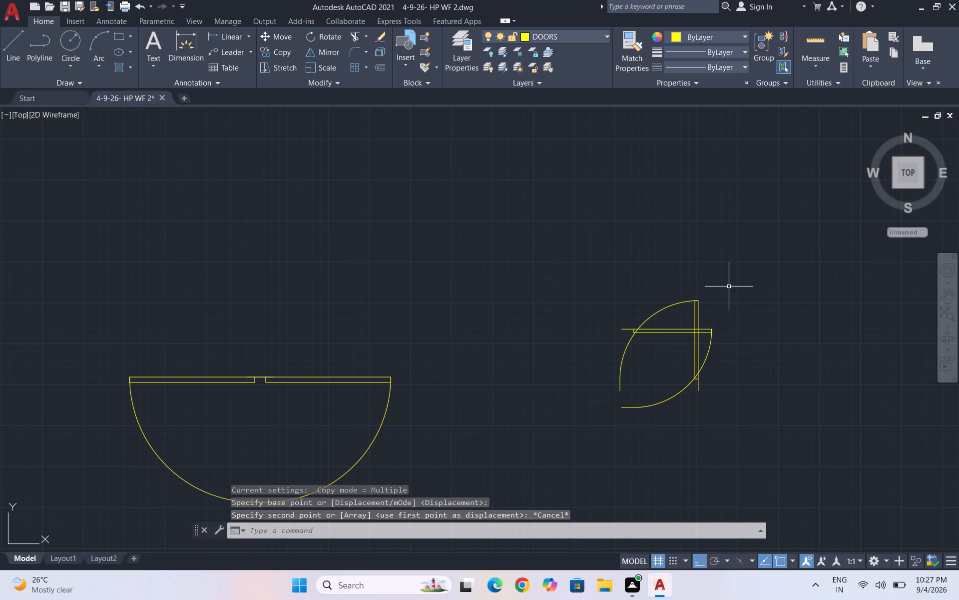
pyautogui.click(701, 315)
pyautogui.click(636, 301)
pyautogui.write('ro')
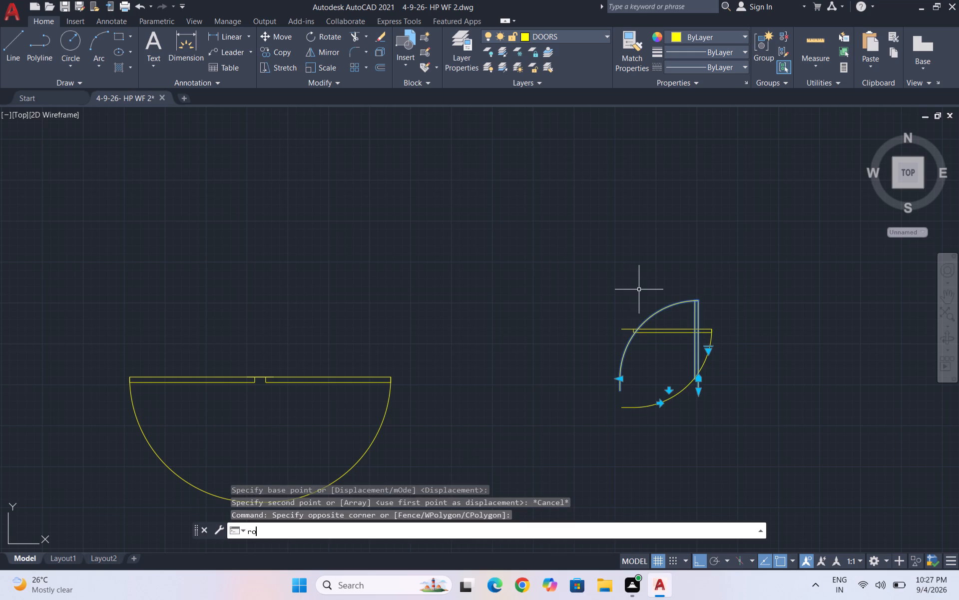
pyautogui.press('Return')
pyautogui.click(692, 390)
pyautogui.click(700, 285)
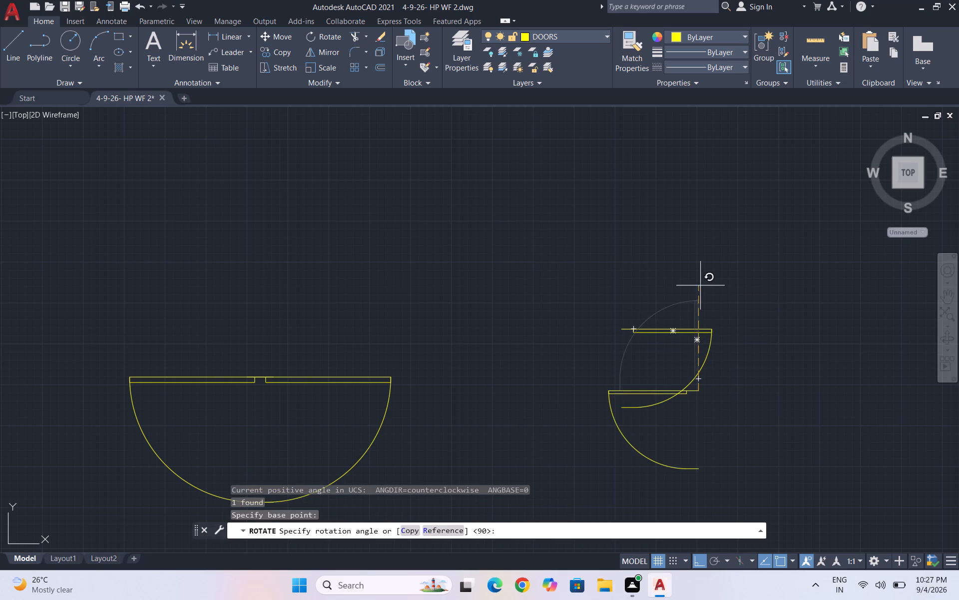
# Copy the newly rotated 2' door by its hinge-side outer end onto the kitchen's right-hand wall, just below the upper bedroom's bottom wall.
pyautogui.moveTo(640, 404); pyautogui.dragTo(633, 390)
pyautogui.click(598, 379)
pyautogui.write('co')
pyautogui.press('Return')
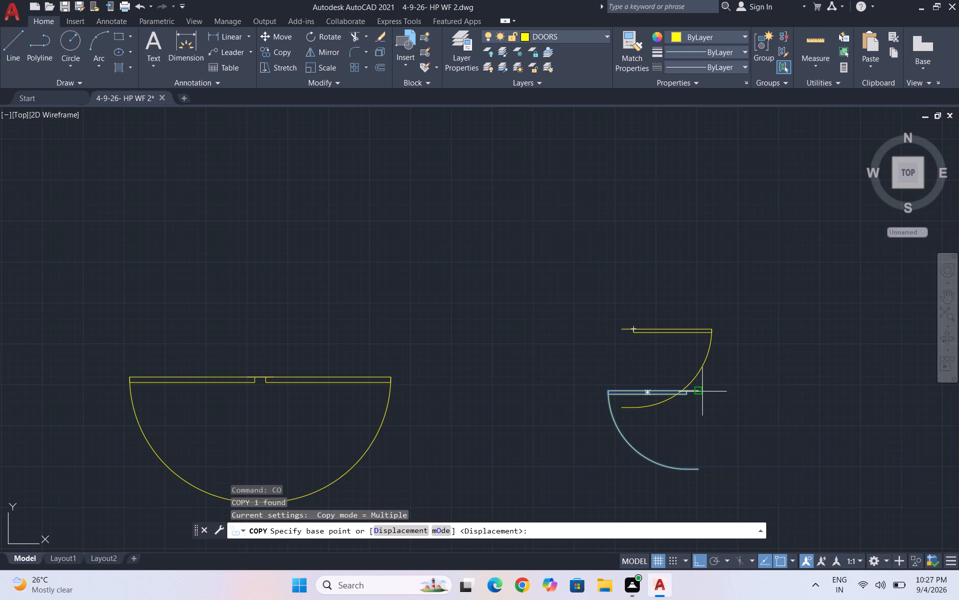
pyautogui.click(702, 391)
pyautogui.scroll(-3, 712, 366)
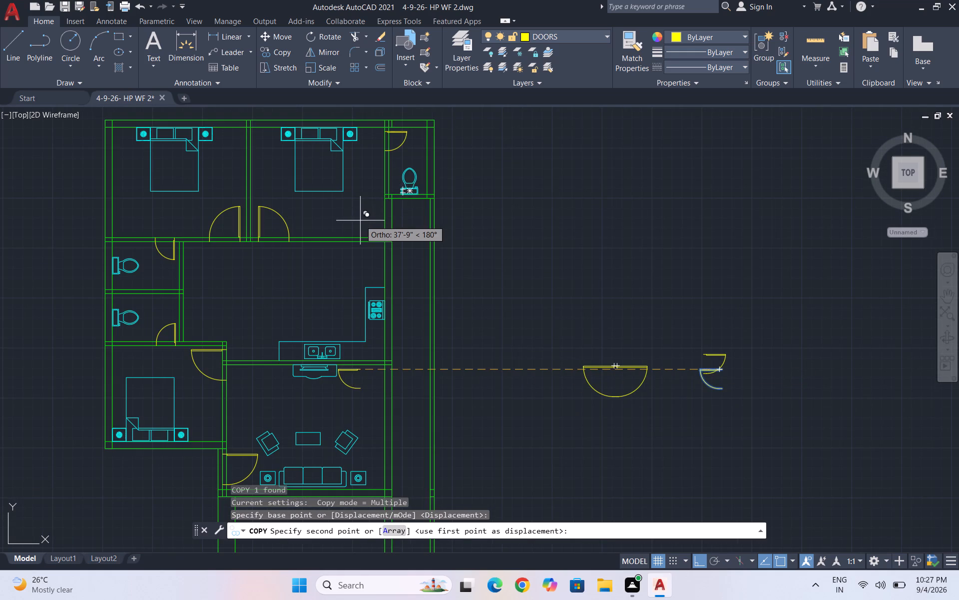
pyautogui.scroll(3, 360, 220)
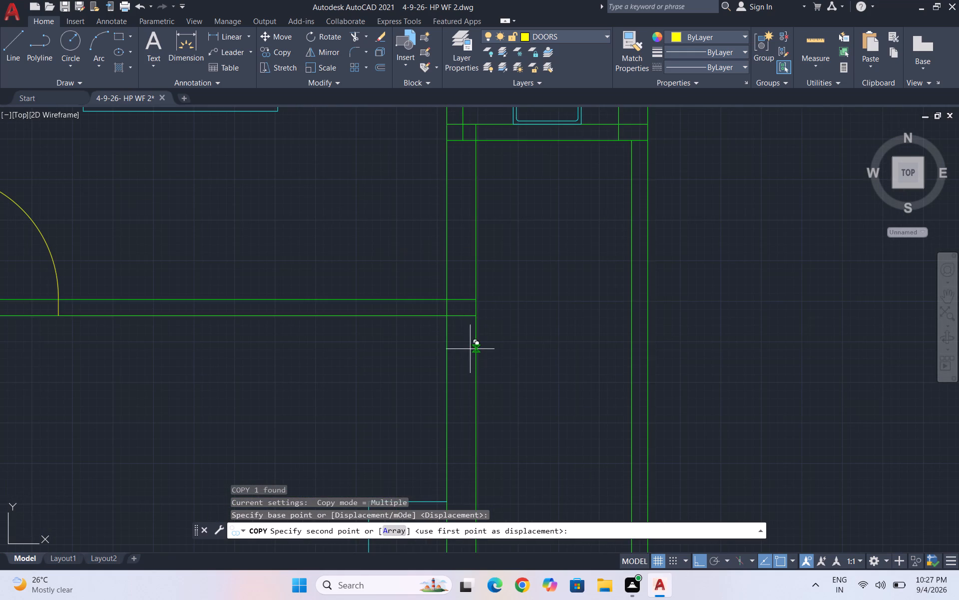
pyautogui.scroll(1, 467, 347)
pyautogui.click(479, 340)
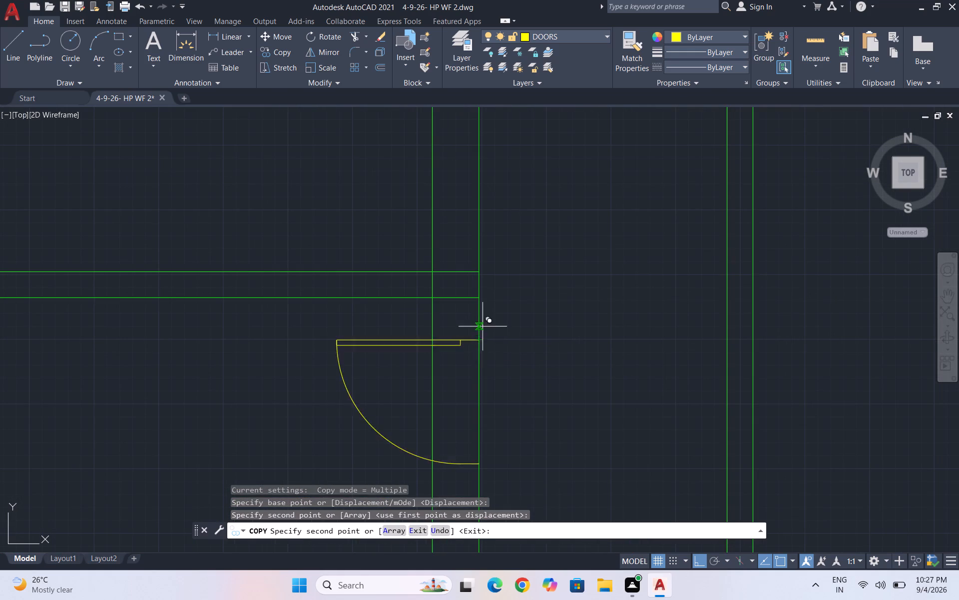
pyautogui.scroll(-2, 487, 322)
pyautogui.scroll(-2, 572, 285)
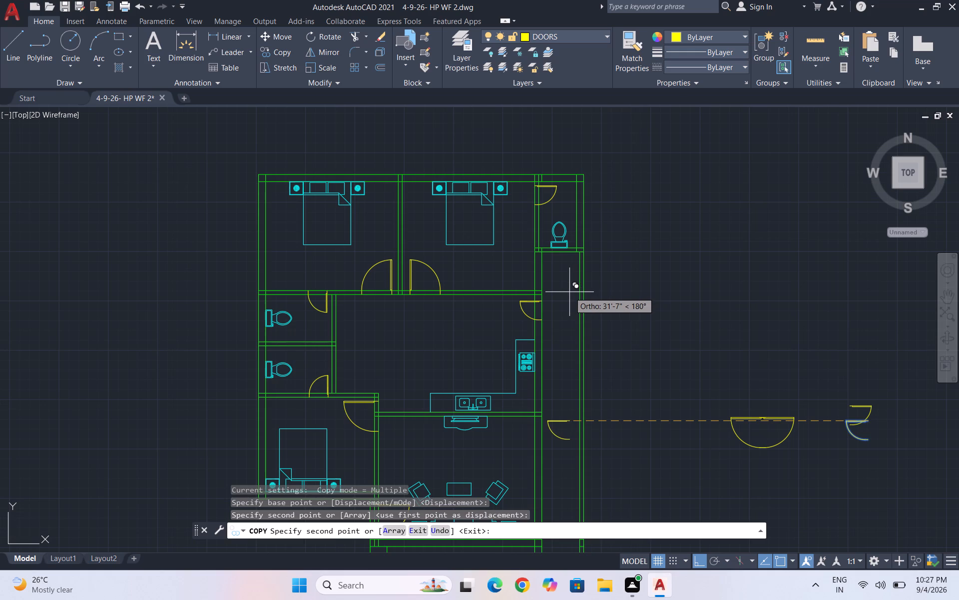
# Erase all the spare doors lying beside the floor plan.
pyautogui.press('Escape')
pyautogui.scroll(-3, 563, 292)
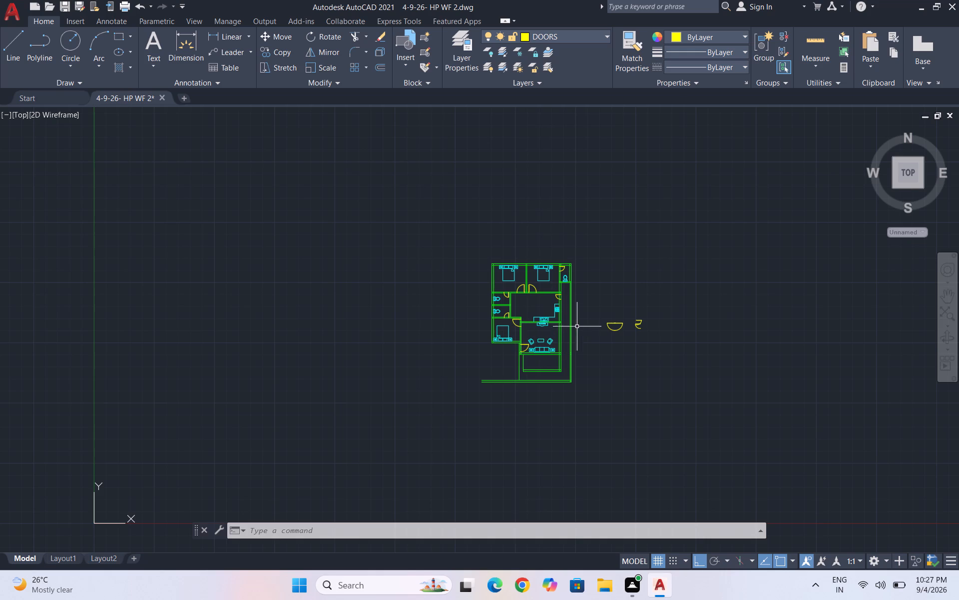
pyautogui.scroll(-1, 595, 287)
pyautogui.scroll(2, 602, 304)
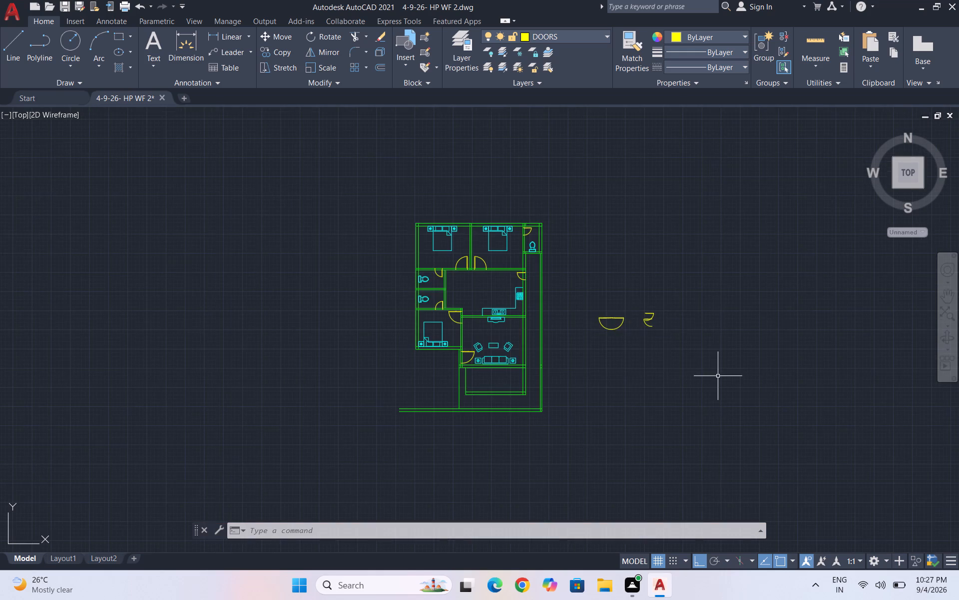
pyautogui.moveTo(718, 376); pyautogui.dragTo(707, 363)
pyautogui.scroll(1, 562, 298)
pyautogui.click(555, 290)
pyautogui.press('Delete')
pyautogui.press('Escape')
pyautogui.press('Escape')
pyautogui.press('Escape')
pyautogui.press('Escape')
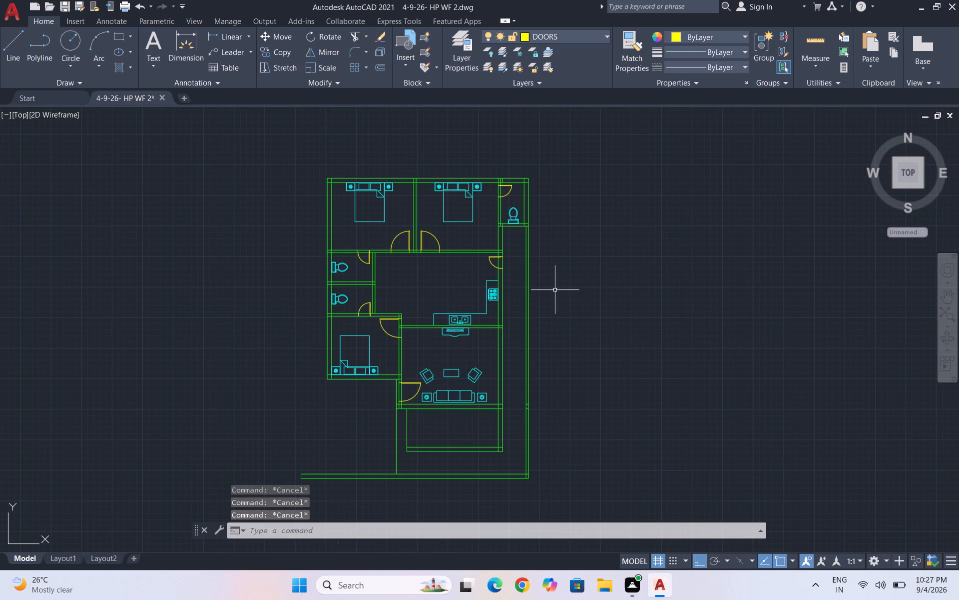
# On the WALLS layer, draw jamb lines across the wall thickness at both sides of the upper-left bedroom's door opening.
pyautogui.scroll(2, 402, 239)
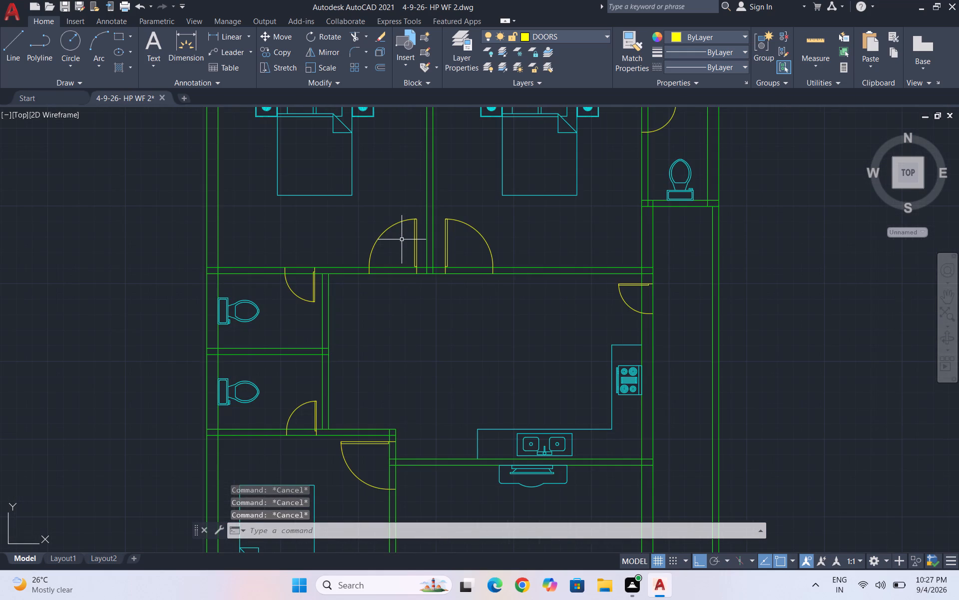
pyautogui.click(565, 30)
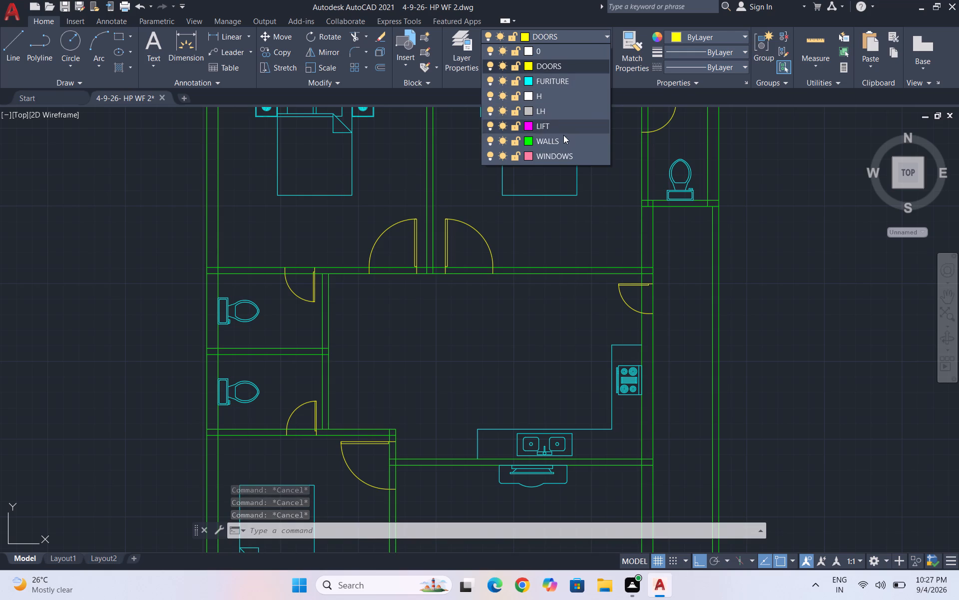
pyautogui.click(564, 144)
pyautogui.press('l')
pyautogui.press('Return')
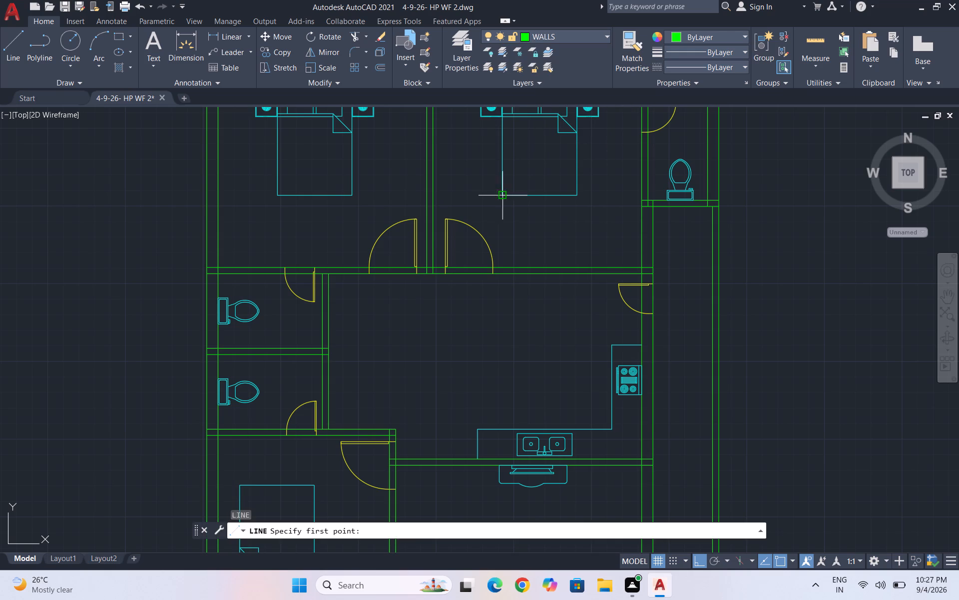
pyautogui.scroll(2, 384, 278)
pyautogui.click(341, 265)
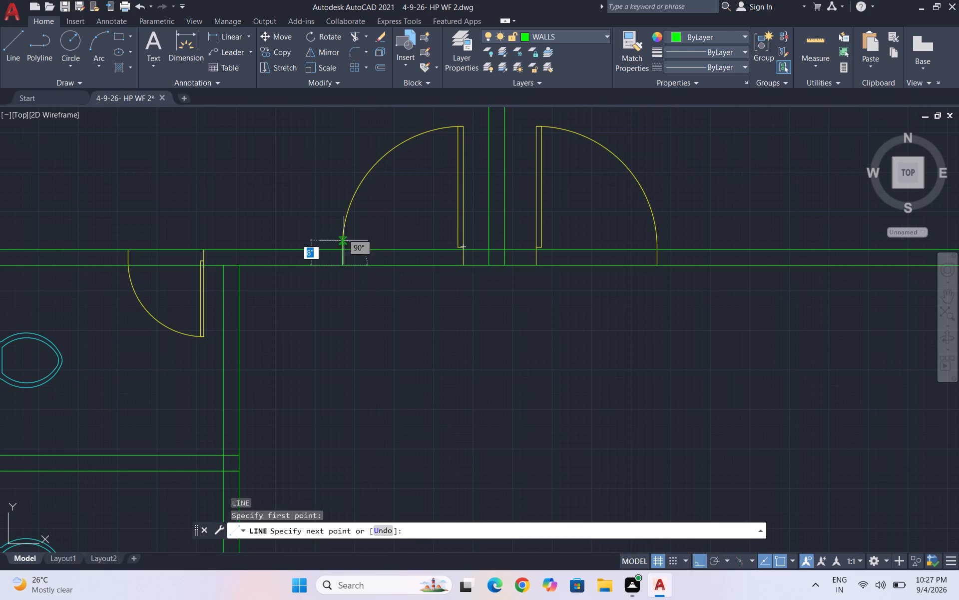
pyautogui.click(344, 250)
pyautogui.press('Escape')
pyautogui.press('space')
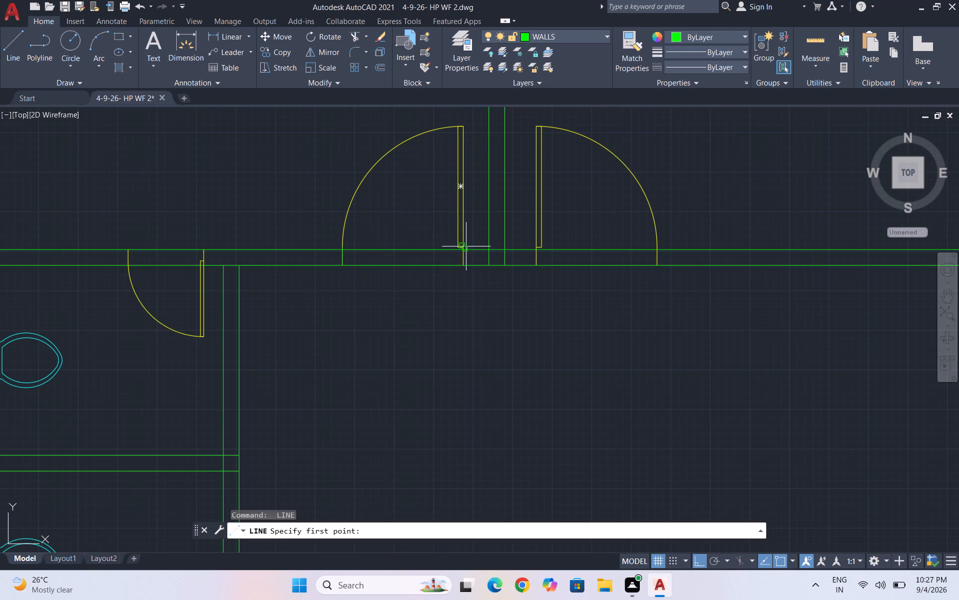
pyautogui.scroll(2, 465, 248)
pyautogui.click(458, 252)
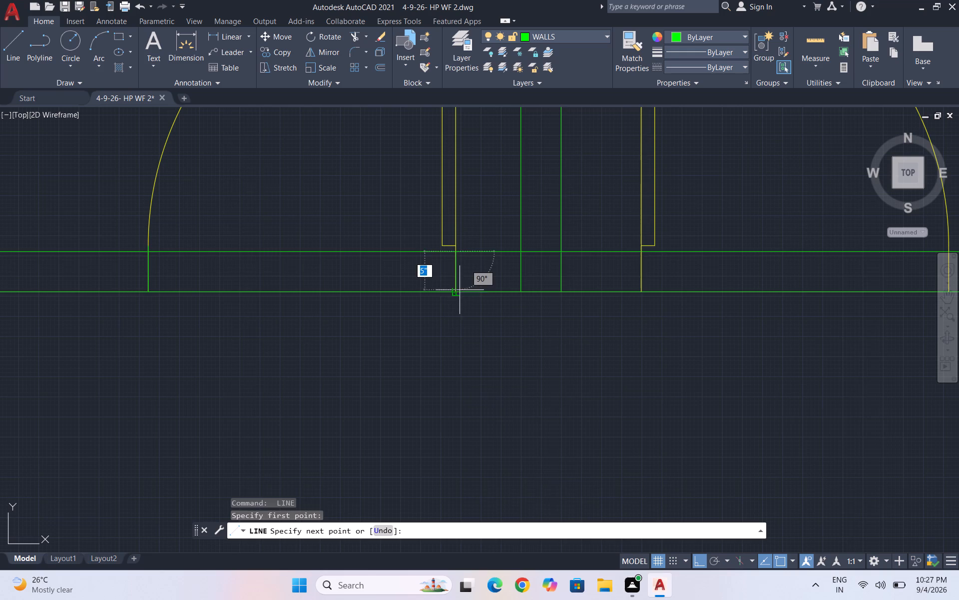
pyautogui.click(459, 291)
pyautogui.press('space')
# Draw jamb lines across the wall at both sides of the upper-right bedroom's door opening.
pyautogui.press('space')
pyautogui.click(644, 253)
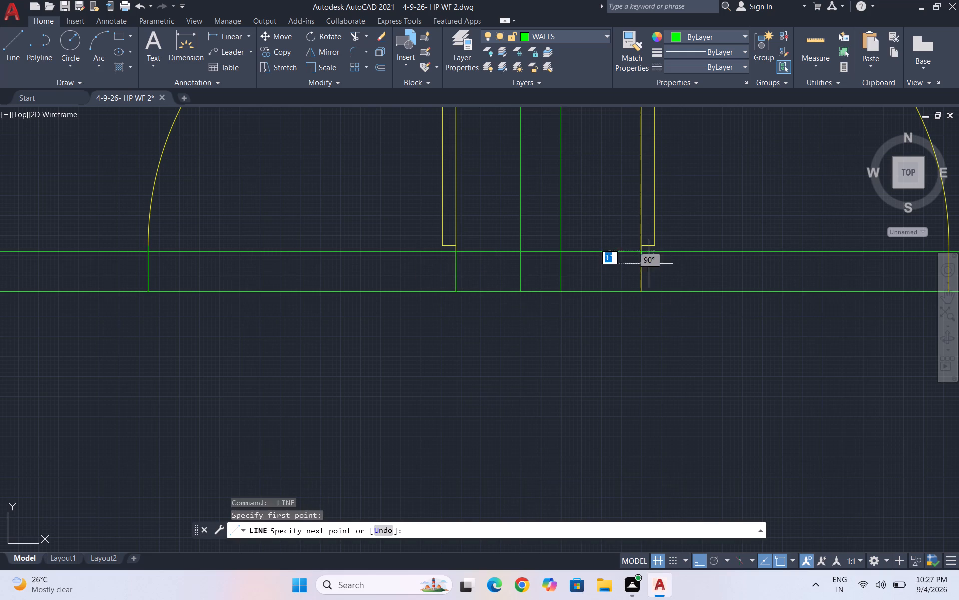
pyautogui.click(640, 294)
pyautogui.press('space')
pyautogui.scroll(-2, 584, 276)
pyautogui.press('space')
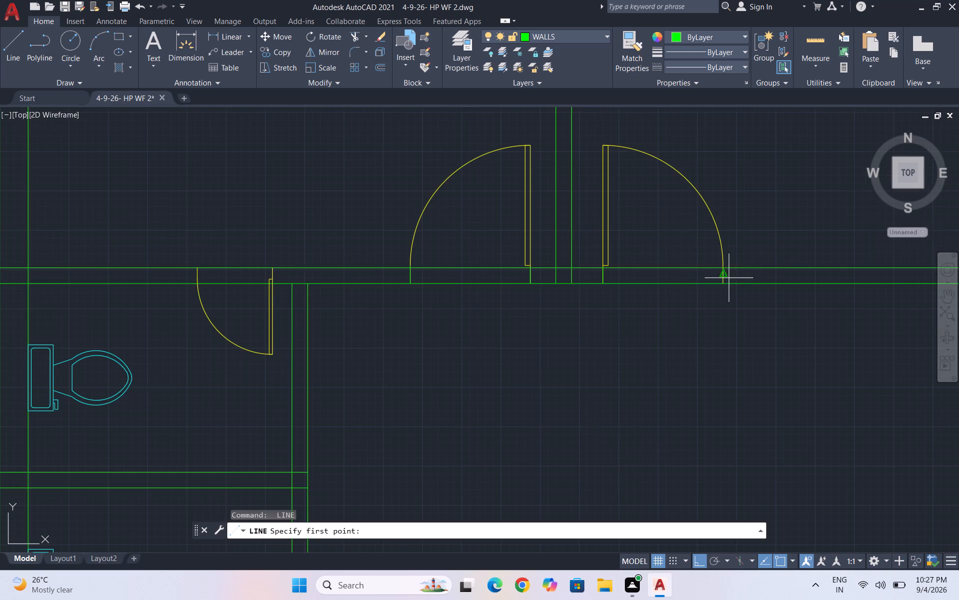
pyautogui.scroll(2, 727, 278)
pyautogui.click(712, 249)
pyautogui.click(714, 286)
pyautogui.press('space')
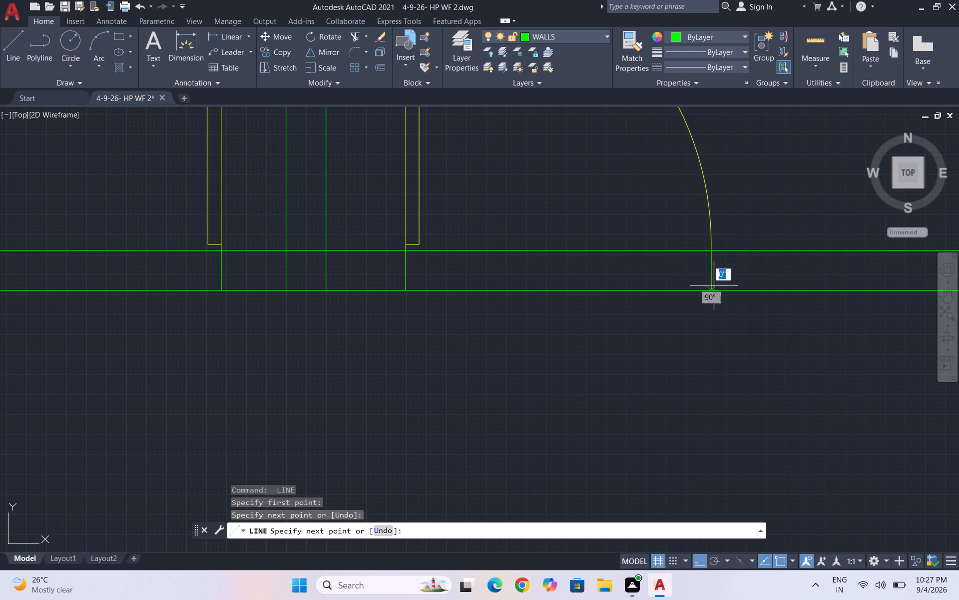
# Draw jamb lines across the wall at both sides of the door opening in the upper of the two stacked toilets.
pyautogui.scroll(-3, 708, 277)
pyautogui.scroll(-2, 620, 304)
pyautogui.press('space')
pyautogui.scroll(3, 538, 275)
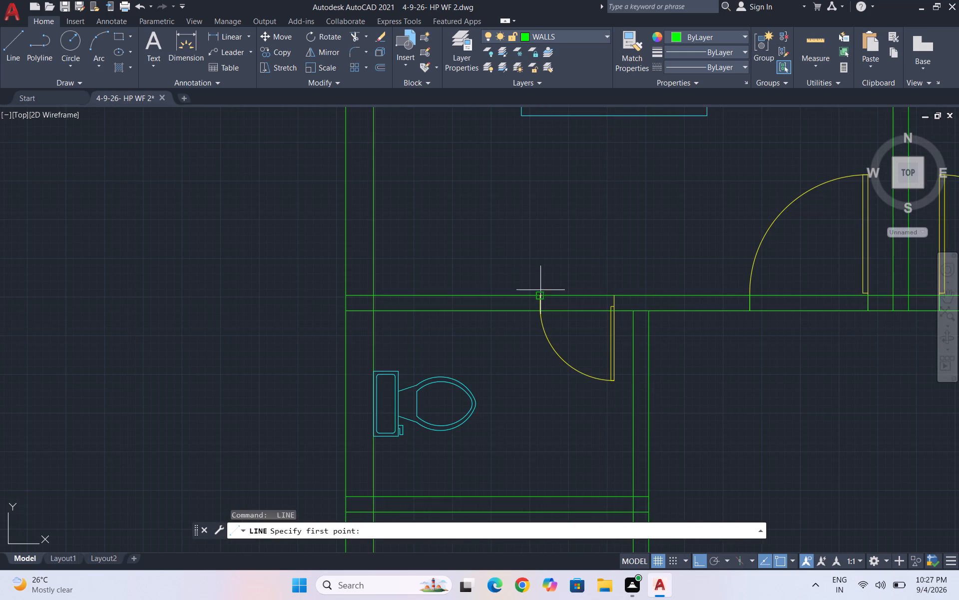
pyautogui.click(539, 296)
pyautogui.click(539, 314)
pyautogui.press('space')
pyautogui.scroll(2, 636, 305)
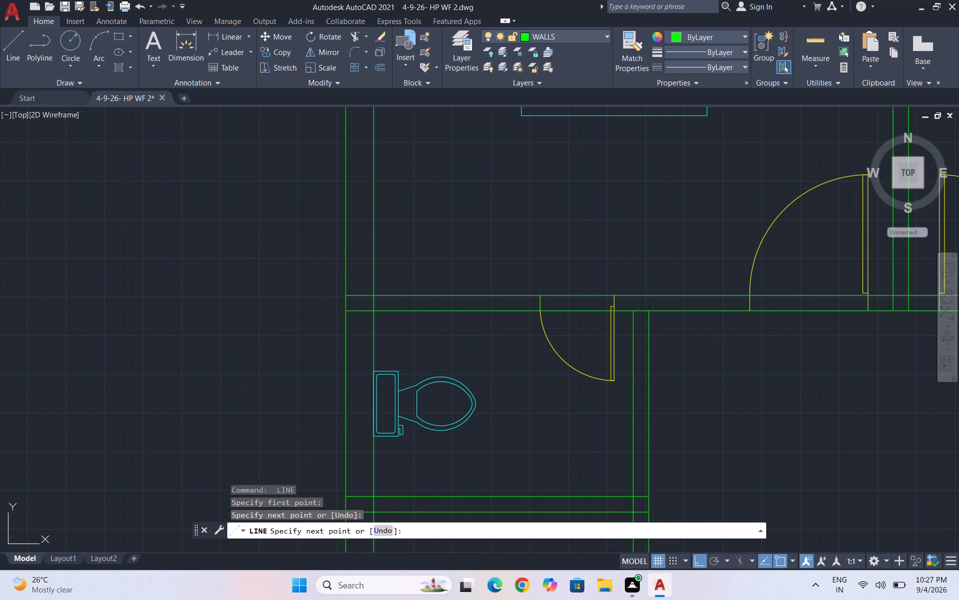
pyautogui.scroll(-3, 628, 299)
pyautogui.scroll(1, 621, 280)
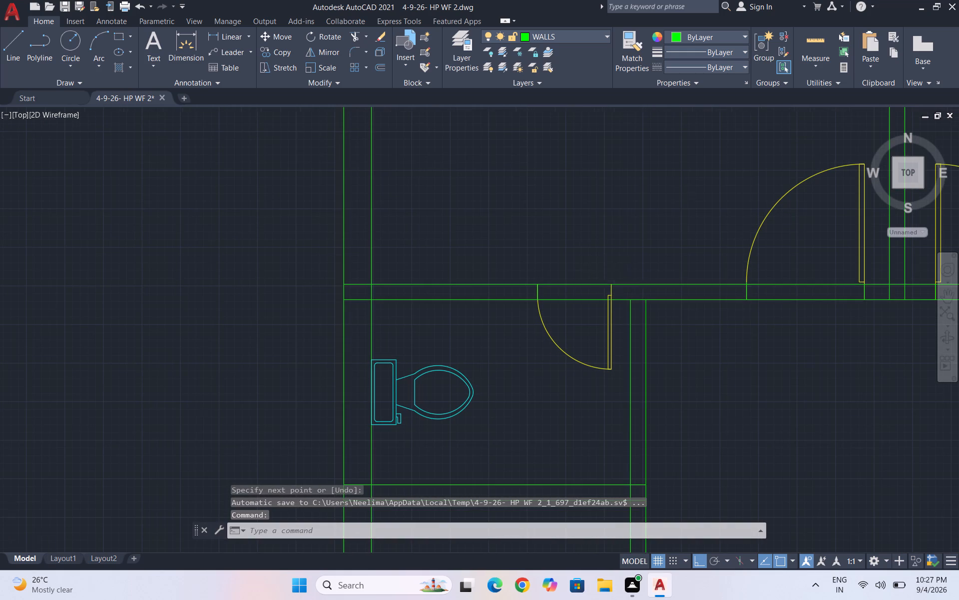
pyautogui.scroll(1, 621, 280)
pyautogui.press('space')
pyautogui.click(593, 291)
pyautogui.click(594, 327)
pyautogui.press('space')
# Draw jamb lines across the bottom wall at both sides of the lower stacked toilet's door opening.
pyautogui.scroll(-3, 602, 288)
pyautogui.scroll(-2, 637, 243)
pyautogui.scroll(3, 611, 360)
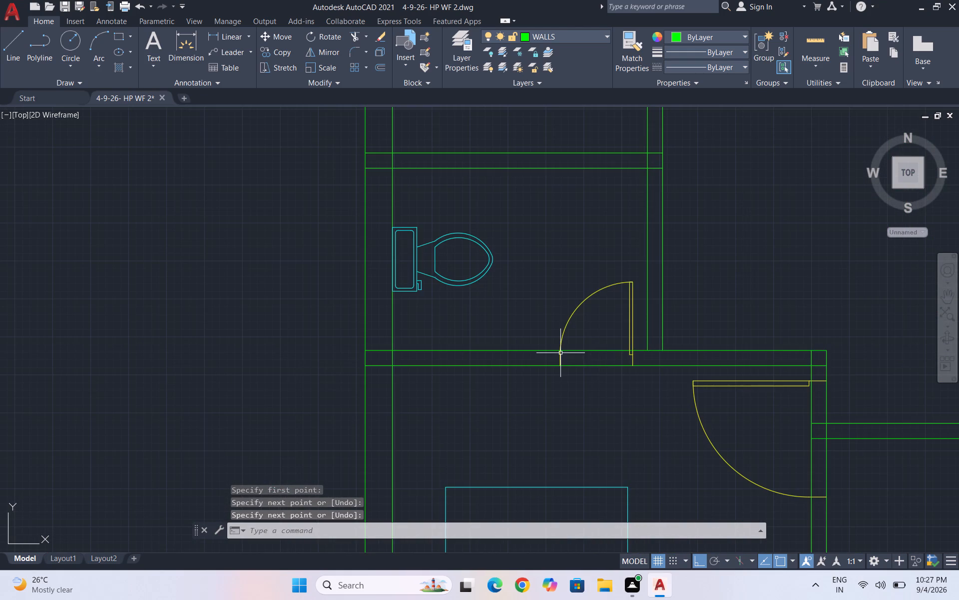
pyautogui.press('space')
pyautogui.click(557, 350)
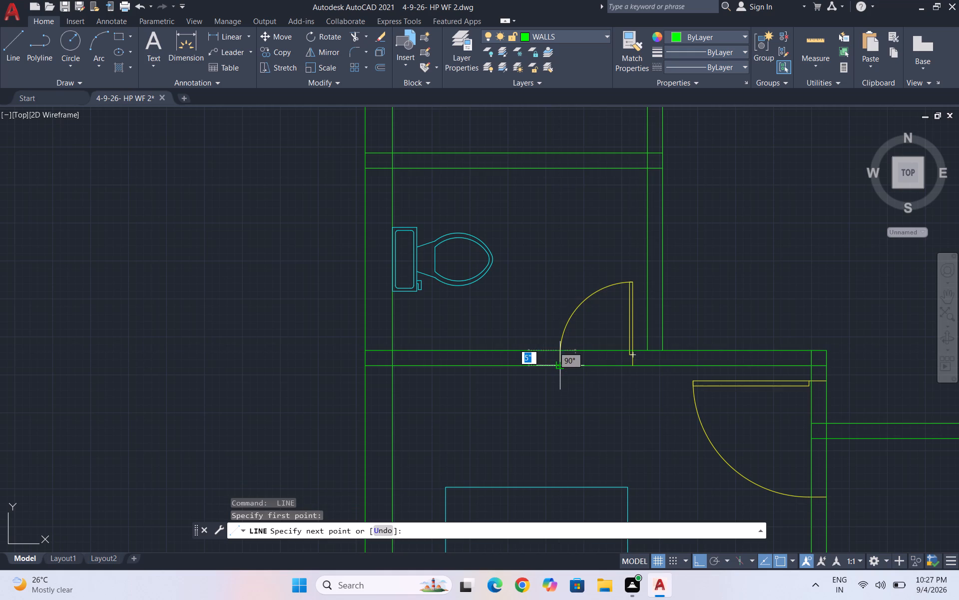
pyautogui.click(558, 365)
pyautogui.press('space')
pyautogui.scroll(-1, 607, 322)
pyautogui.scroll(4, 612, 339)
pyautogui.press('space')
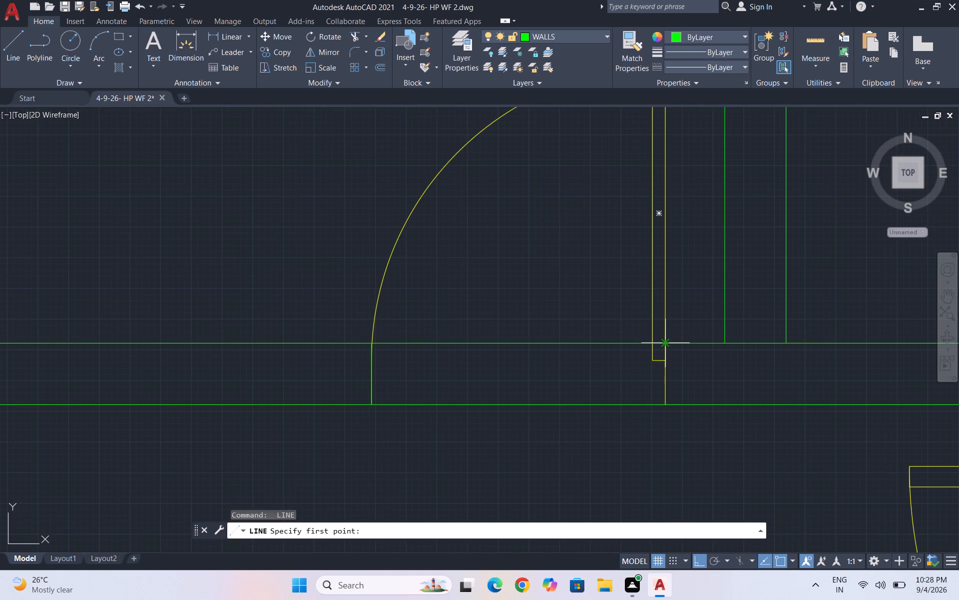
pyautogui.click(665, 347)
pyautogui.click(665, 405)
pyautogui.scroll(-3, 653, 382)
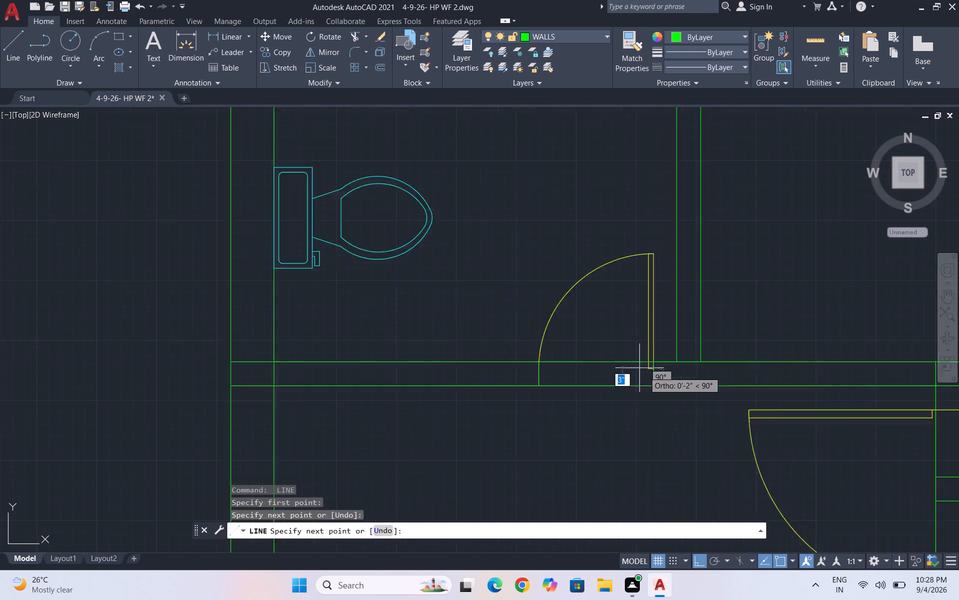
pyautogui.scroll(-1, 633, 361)
pyautogui.press('space')
# Draw jamb lines across the right-hand wall at both ends of the lower-left bedroom's door opening.
pyautogui.scroll(4, 820, 400)
pyautogui.press('space')
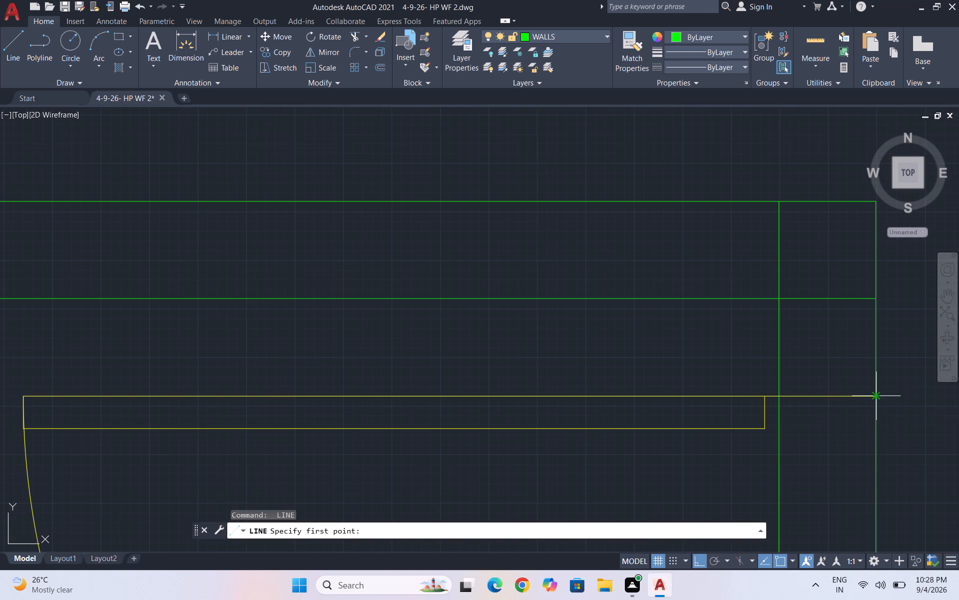
pyautogui.click(874, 397)
pyautogui.click(778, 398)
pyautogui.scroll(-3, 769, 379)
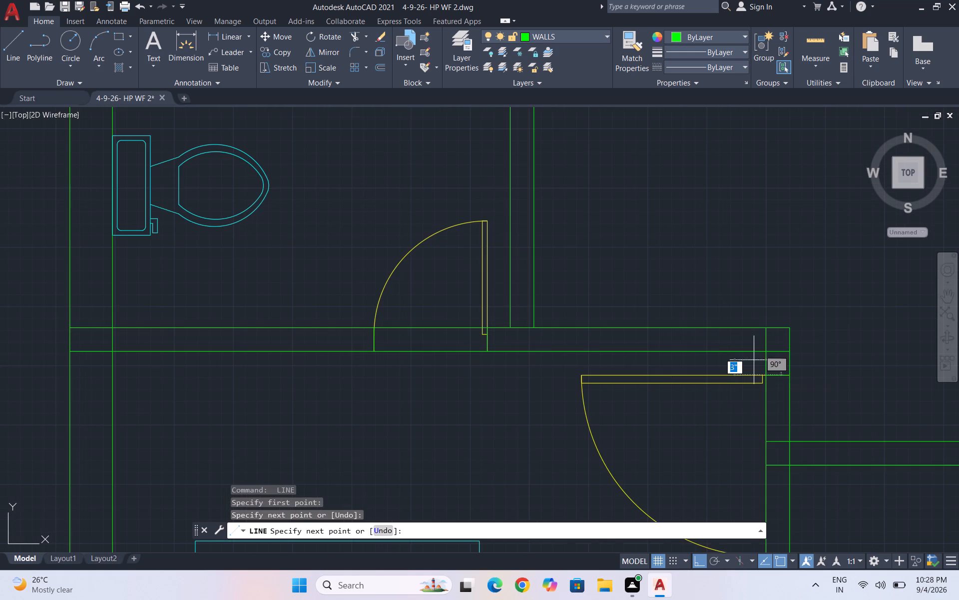
pyautogui.press('space')
pyautogui.scroll(-2, 766, 361)
pyautogui.scroll(3, 790, 440)
pyautogui.press('space')
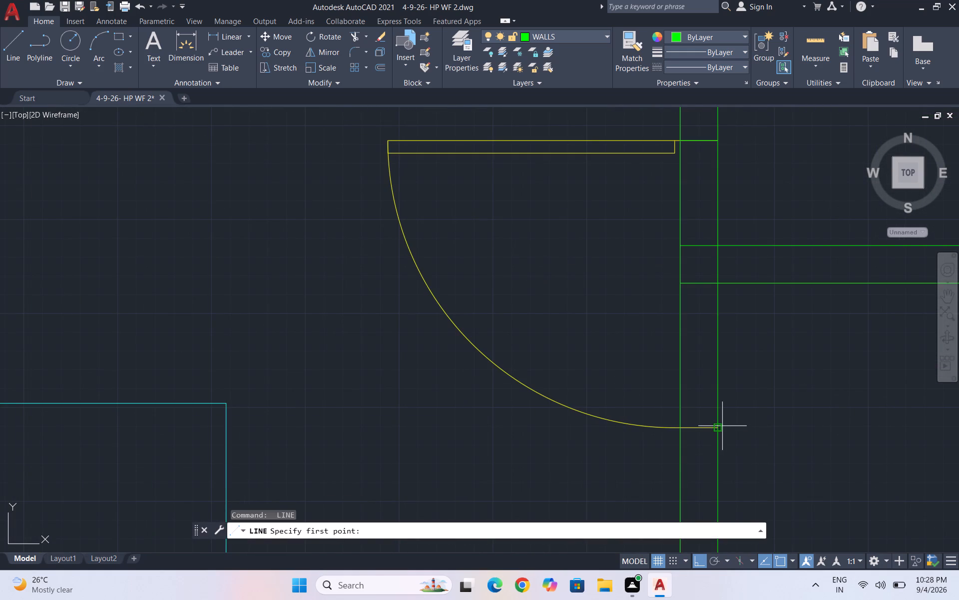
pyautogui.click(722, 426)
pyautogui.click(678, 427)
pyautogui.scroll(-3, 638, 415)
pyautogui.press('space')
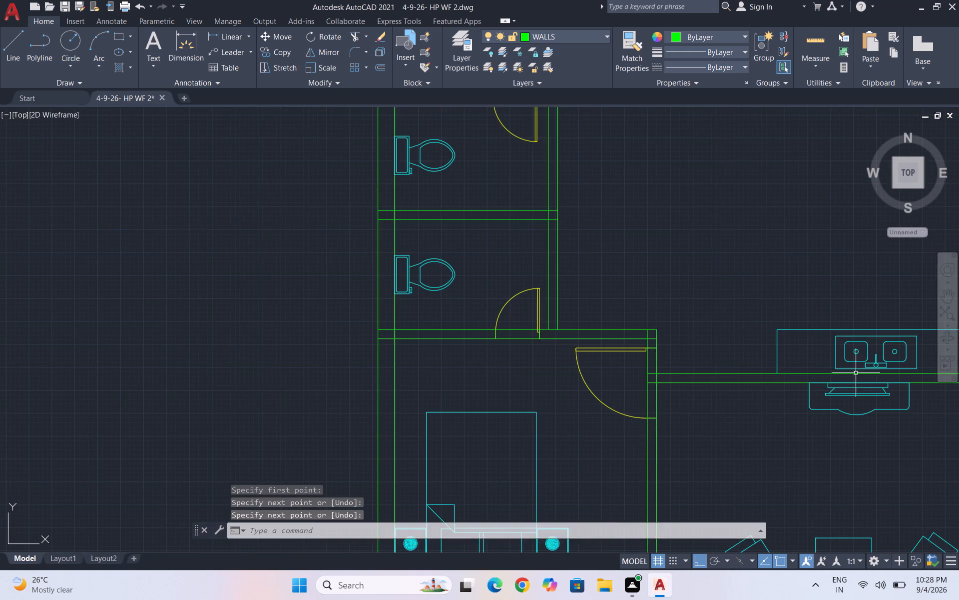
# Draw jamb lines across the living room's left wall at both ends of its entrance door opening.
pyautogui.scroll(-1, 560, 414)
pyautogui.scroll(-1, 650, 378)
pyautogui.scroll(2, 629, 500)
pyautogui.scroll(-2, 644, 486)
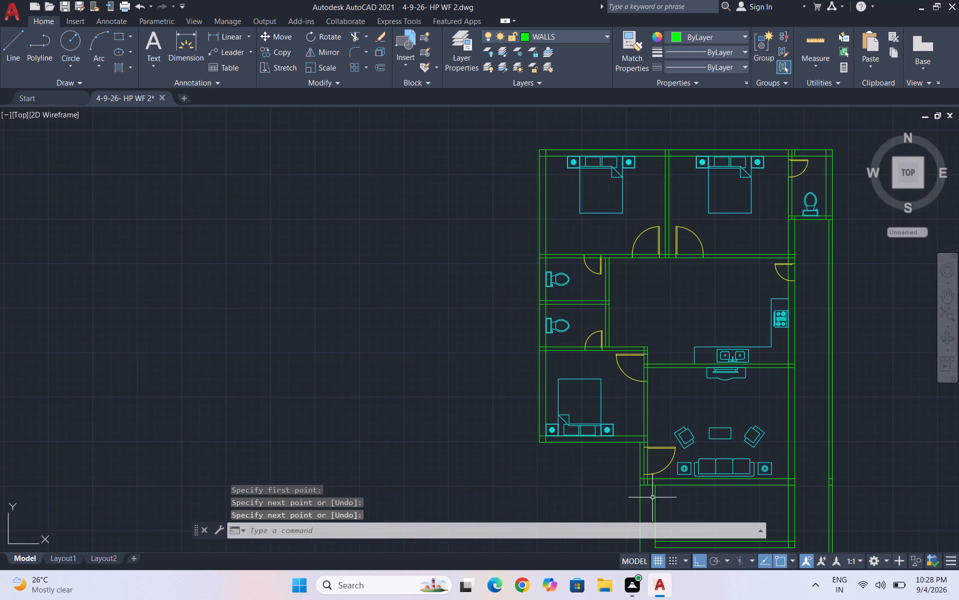
pyautogui.scroll(4, 652, 496)
pyautogui.press('space')
pyautogui.click(583, 370)
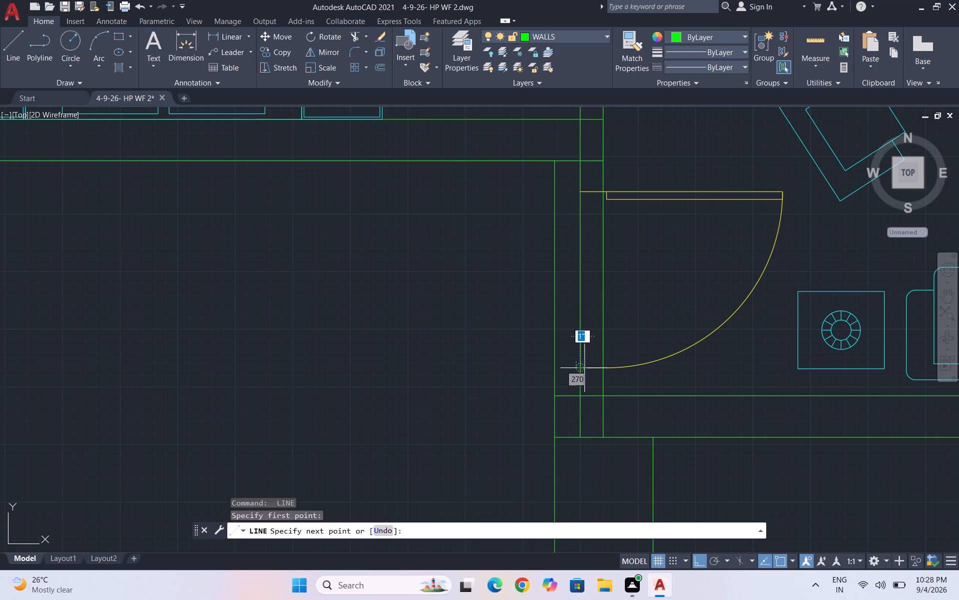
pyautogui.click(607, 368)
pyautogui.press('space')
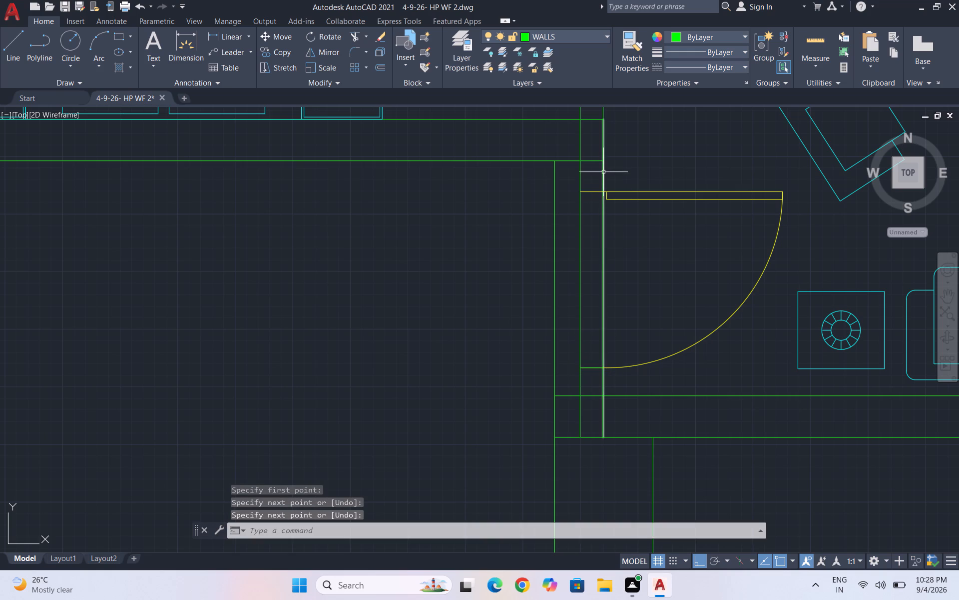
pyautogui.press('space')
pyautogui.scroll(2, 593, 165)
pyautogui.click(558, 233)
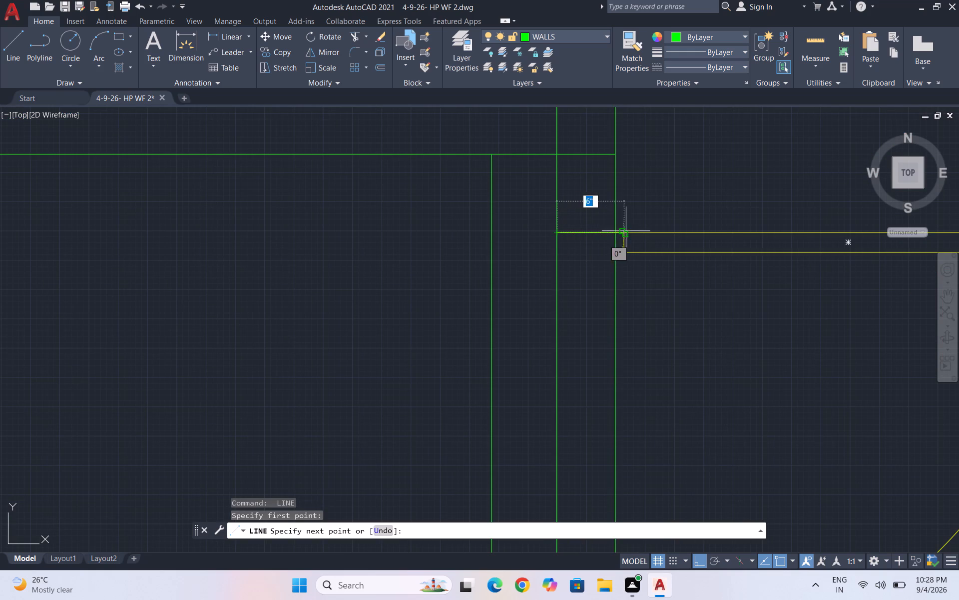
pyautogui.click(614, 230)
pyautogui.scroll(-4, 582, 232)
pyautogui.press('space')
# Draw jamb lines across the kitchen's right-hand wall at both ends of its 2' door opening.
pyautogui.scroll(-3, 415, 339)
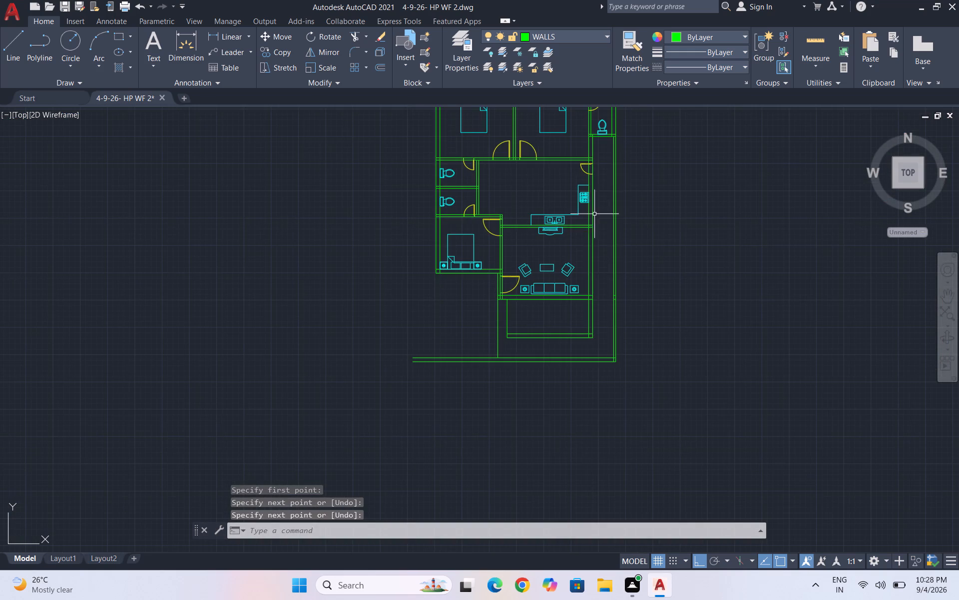
pyautogui.scroll(4, 598, 154)
pyautogui.press('space')
pyautogui.scroll(3, 519, 210)
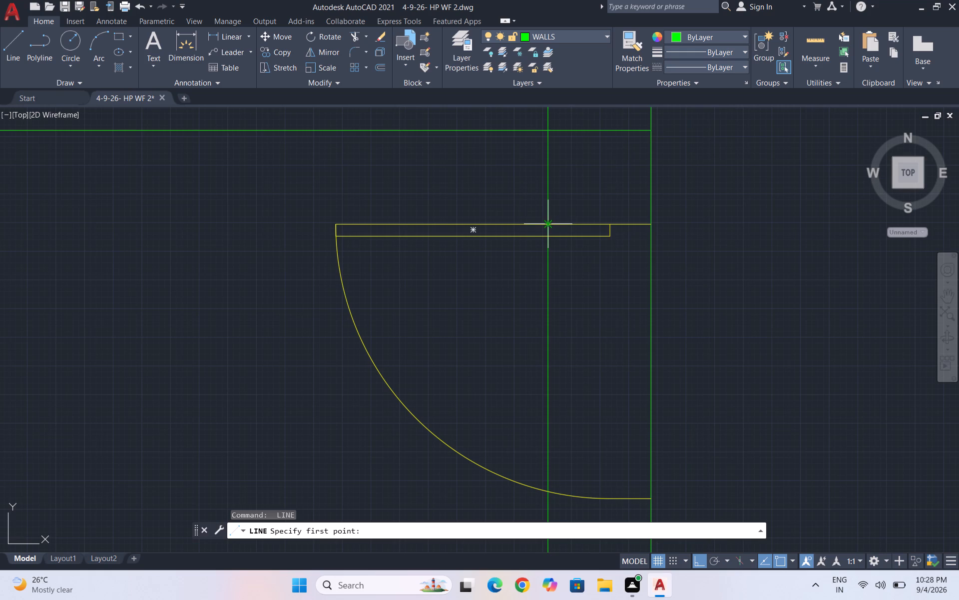
pyautogui.click(550, 224)
pyautogui.click(654, 223)
pyautogui.press('space')
pyautogui.scroll(-2, 629, 213)
pyautogui.press('space')
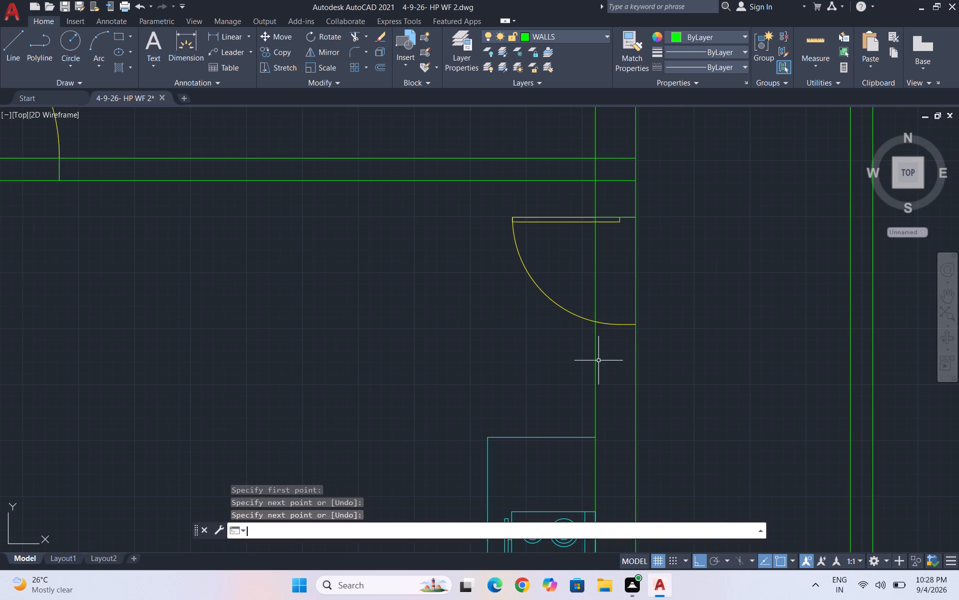
pyautogui.click(636, 323)
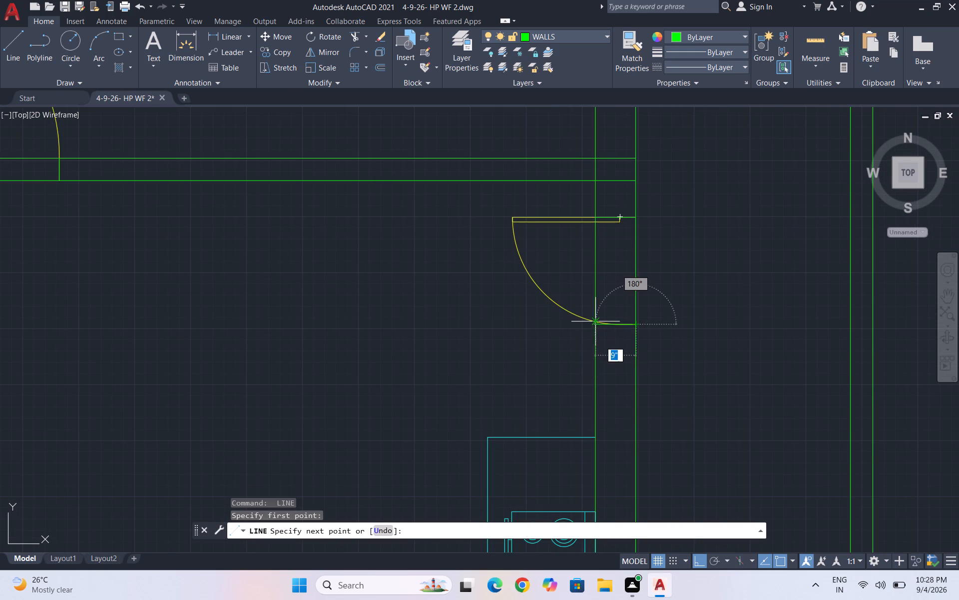
pyautogui.click(594, 322)
pyautogui.press('space')
pyautogui.scroll(-3, 603, 297)
pyautogui.press('Escape')
pyautogui.press('Escape')
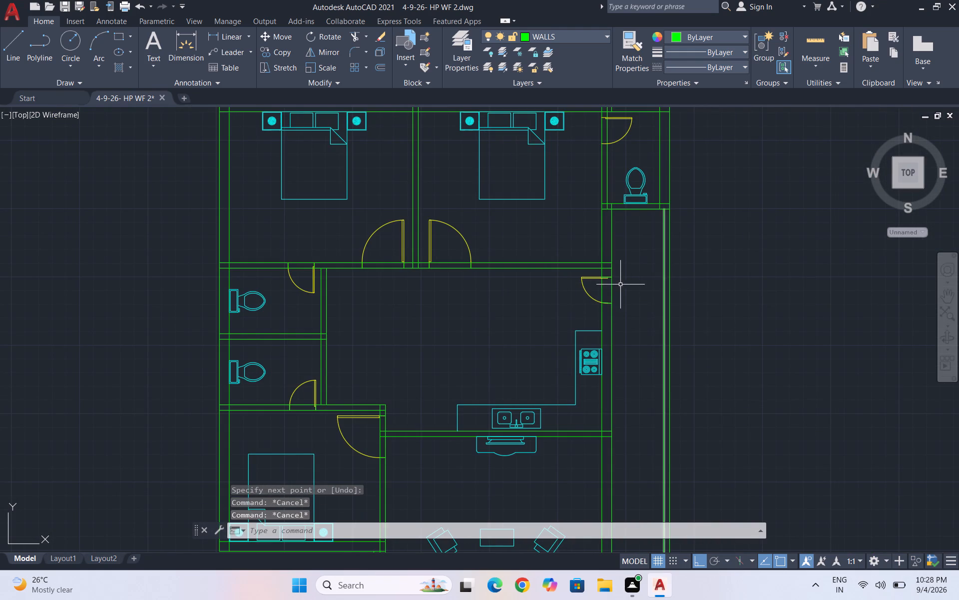
# Draw jamb lines across the left wall of the upper-right toilet at both ends of its door opening.
pyautogui.scroll(-1, 564, 242)
pyautogui.scroll(3, 601, 153)
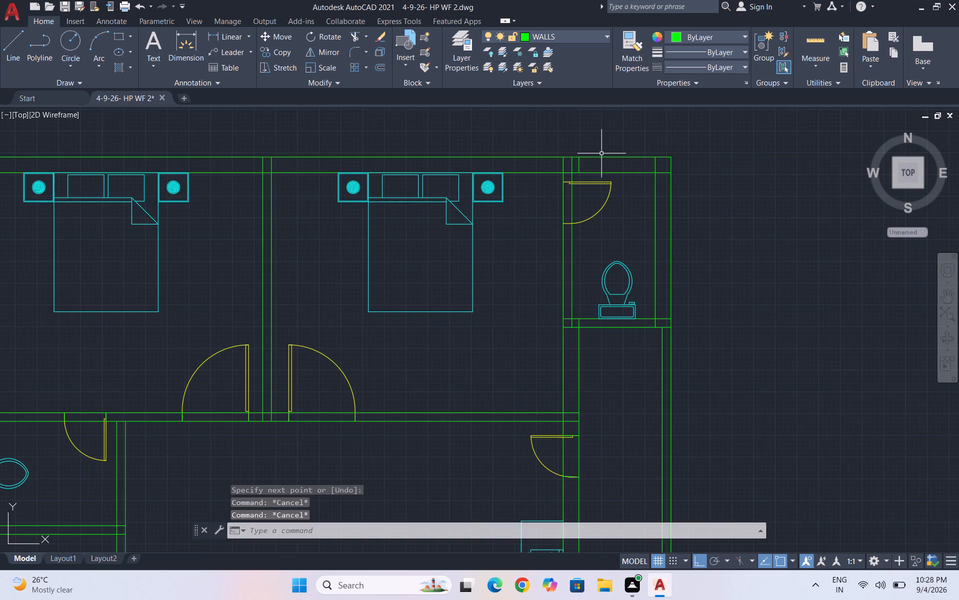
pyautogui.press('space')
pyautogui.scroll(2, 536, 187)
pyautogui.click(541, 219)
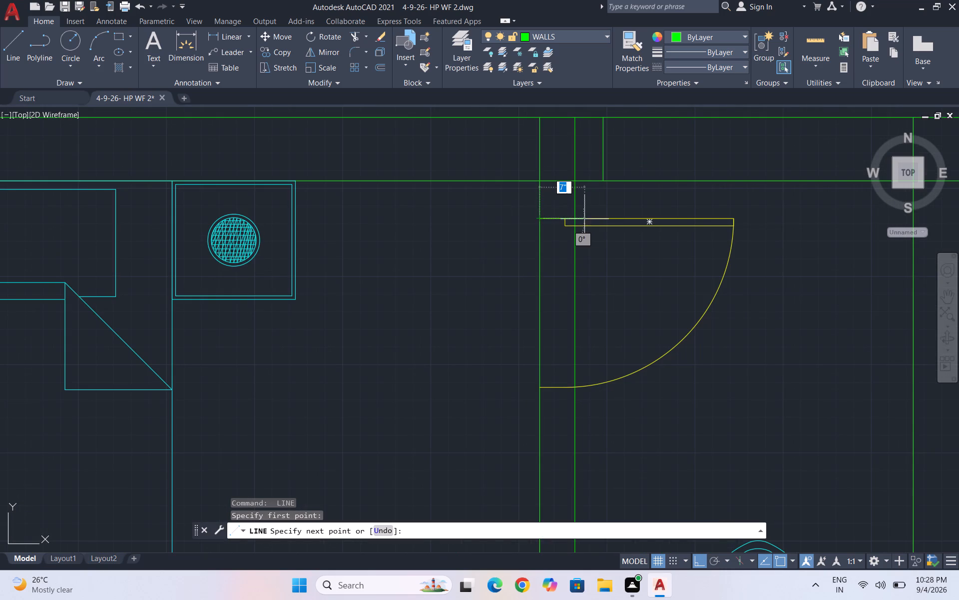
pyautogui.click(577, 218)
pyautogui.press('space')
pyautogui.press('space')
pyautogui.click(536, 387)
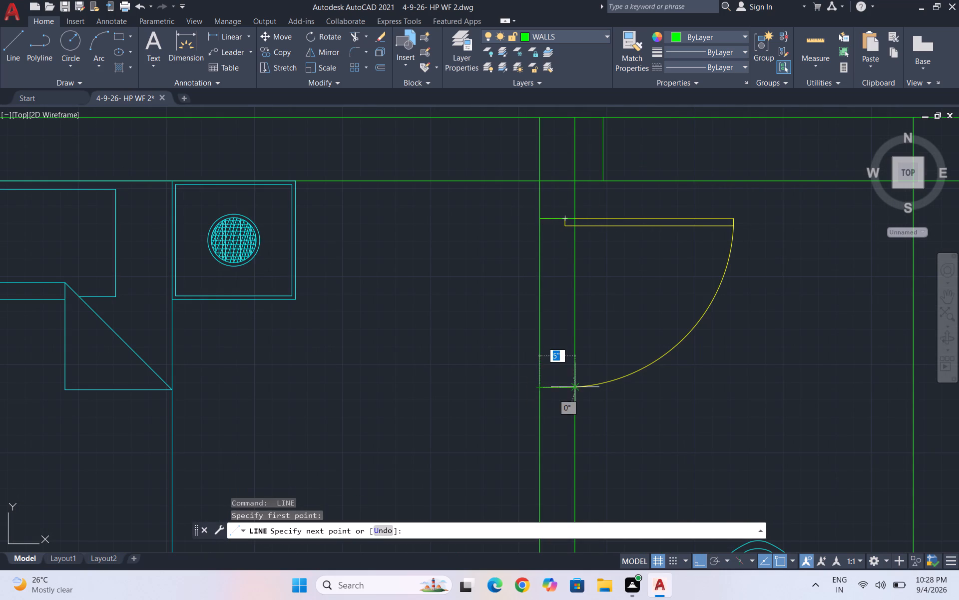
pyautogui.click(574, 383)
pyautogui.press('space')
# Trim the wall lines crossing the door openings of the two upper bedrooms and the two stacked toilets.
pyautogui.scroll(-5, 557, 364)
pyautogui.scroll(-2, 647, 305)
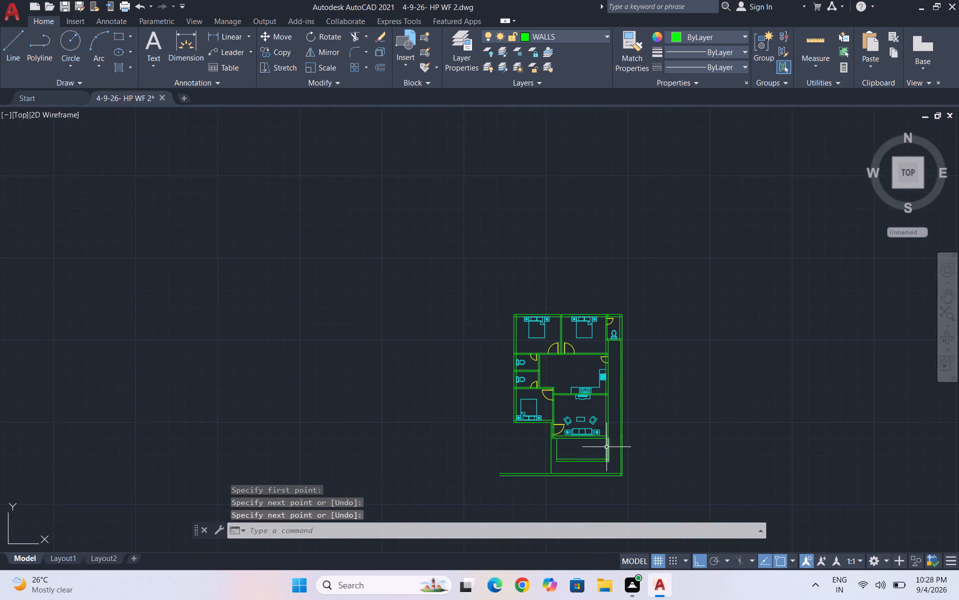
pyautogui.scroll(2, 604, 447)
pyautogui.press('Escape')
pyautogui.press('Escape')
pyautogui.write('tr')
pyautogui.press('Return')
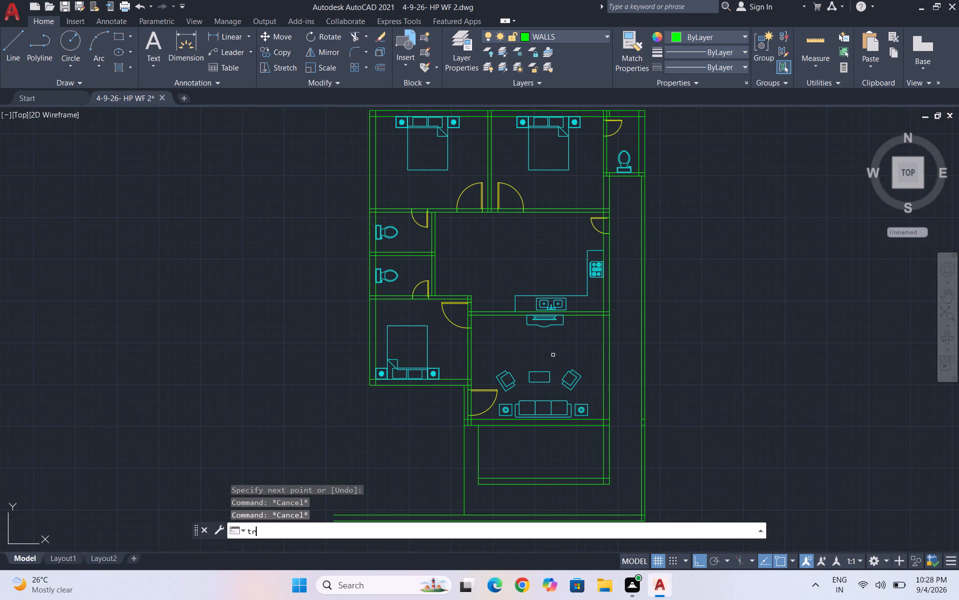
pyautogui.press('Return')
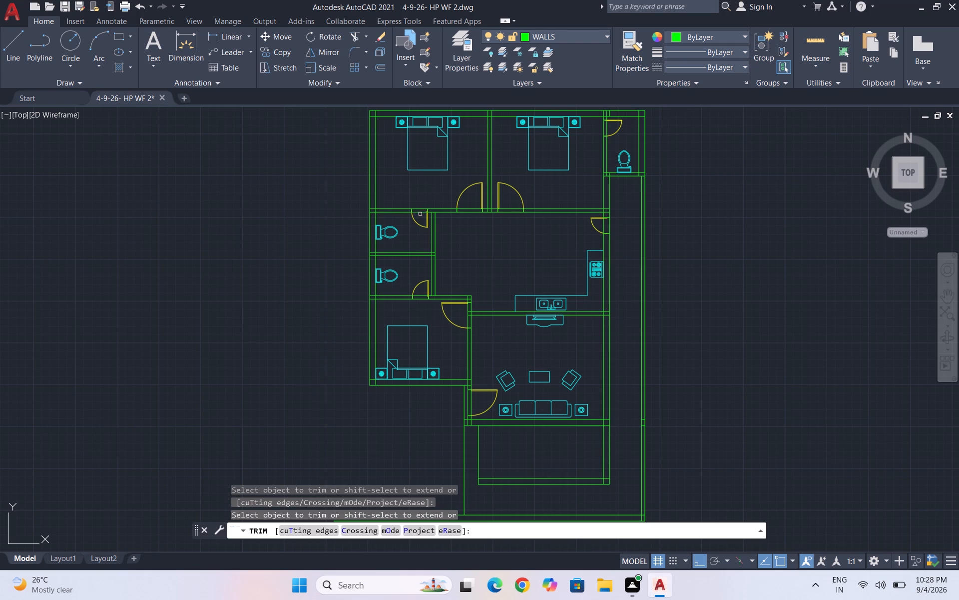
pyautogui.click(420, 214)
pyautogui.click(421, 209)
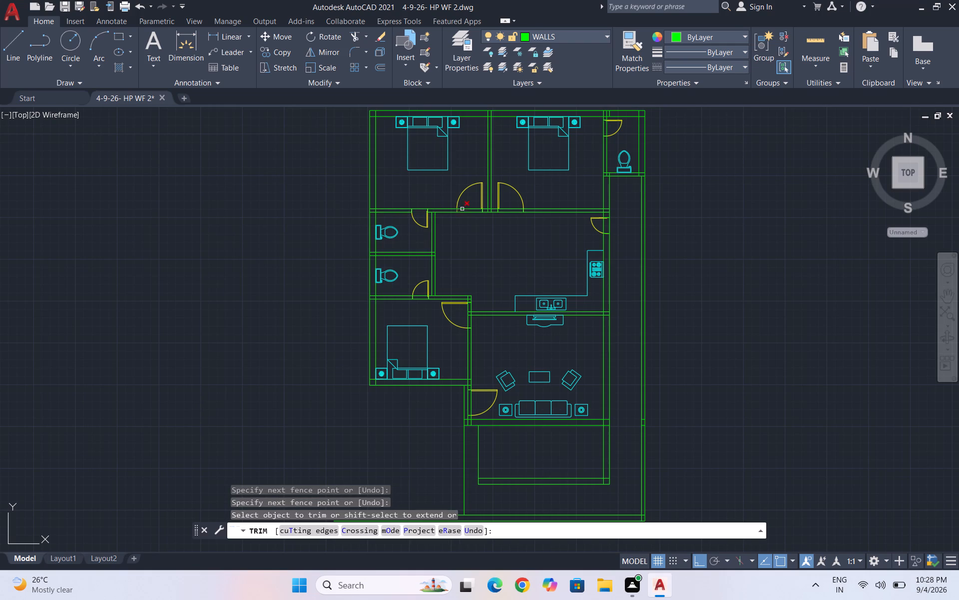
pyautogui.click(479, 208)
pyautogui.click(509, 208)
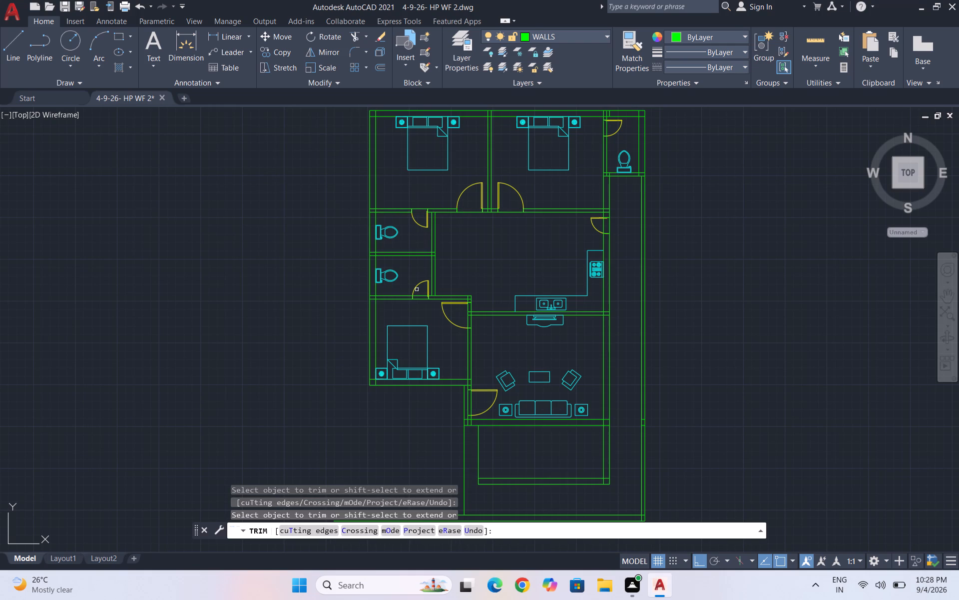
pyautogui.click(421, 296)
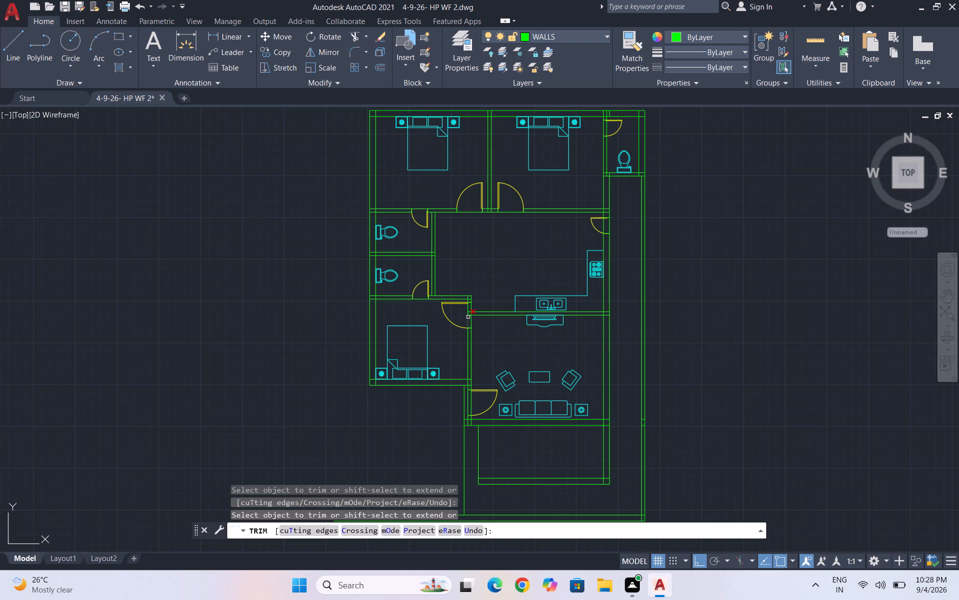
# Trim the wall lines crossing the lower-left bedroom's door opening and the living room's entrance opening.
pyautogui.click(467, 315)
pyautogui.click(552, 359)
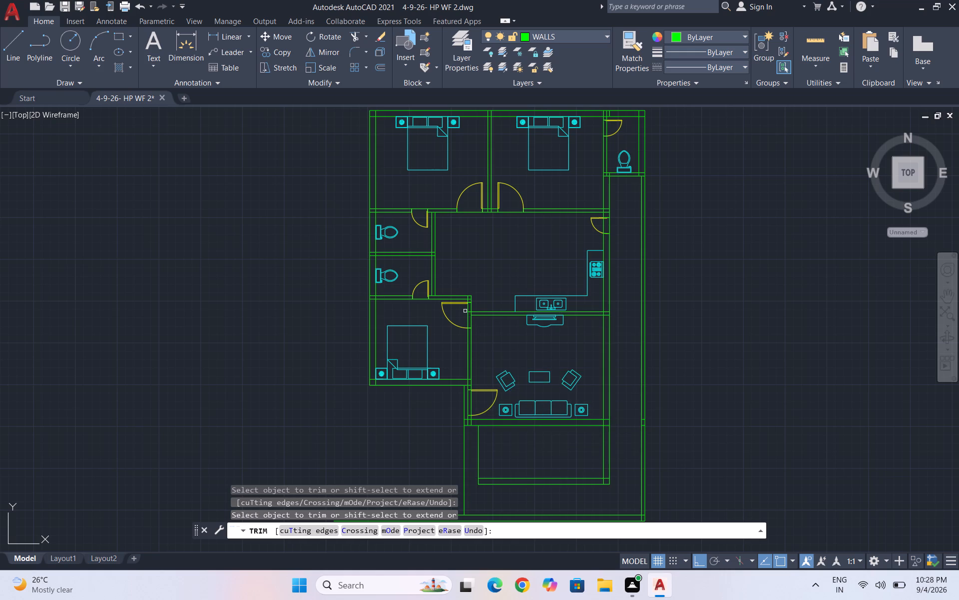
pyautogui.scroll(2, 465, 310)
pyautogui.click(469, 313)
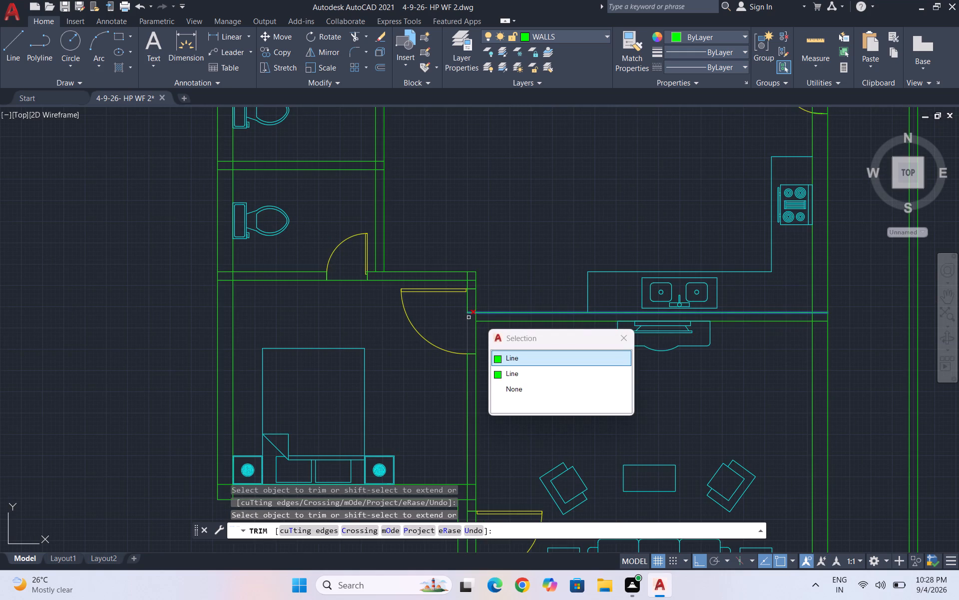
pyautogui.click(470, 324)
pyautogui.click(459, 322)
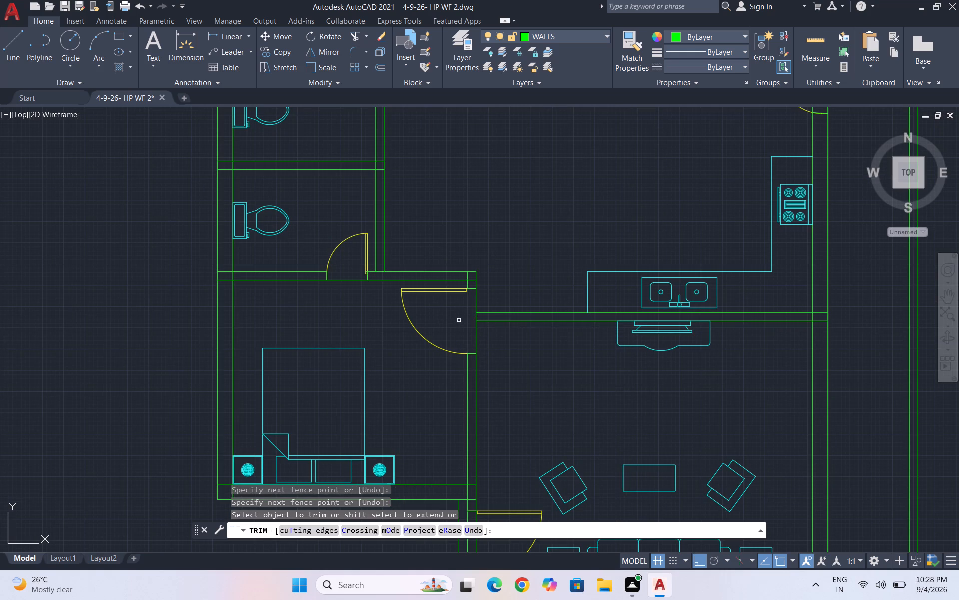
pyautogui.scroll(-3, 459, 313)
pyautogui.scroll(4, 461, 372)
pyautogui.click(462, 365)
pyautogui.scroll(-3, 476, 348)
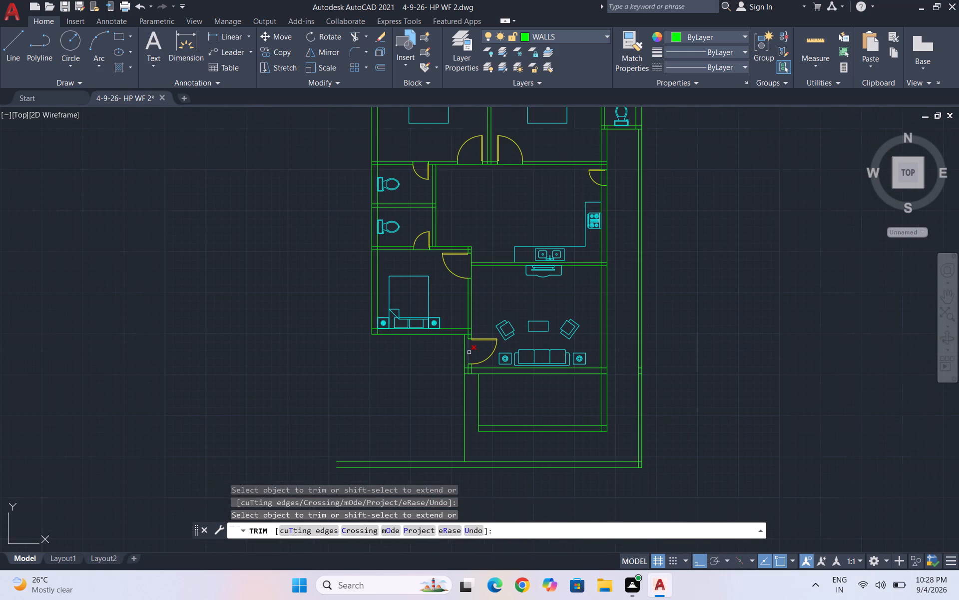
# Trim the wall lines crossing the kitchen's right-hand door opening and the upper-right toilet's door opening.
pyautogui.scroll(-2, 533, 317)
pyautogui.scroll(4, 546, 264)
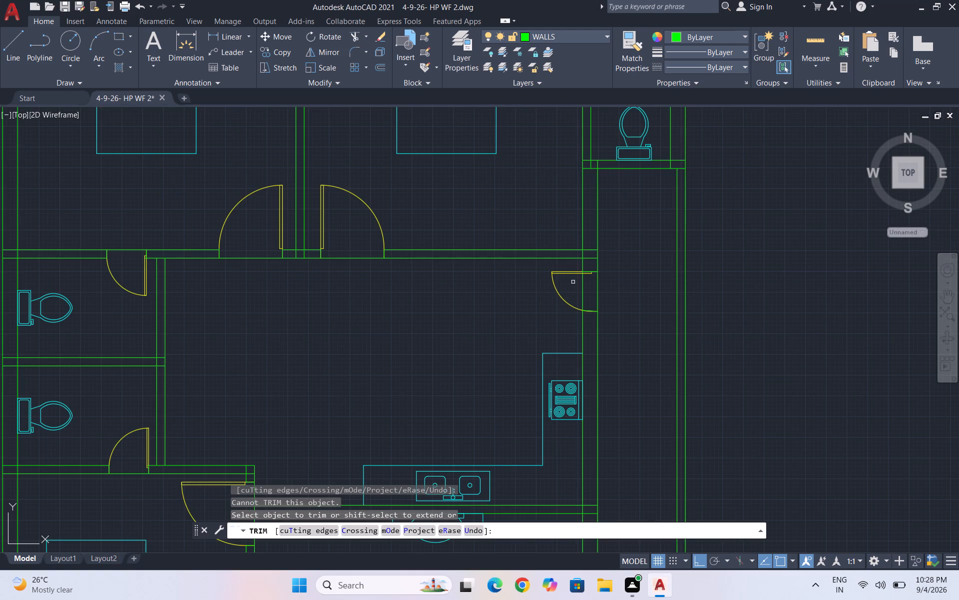
pyautogui.click(584, 293)
pyautogui.scroll(-2, 560, 295)
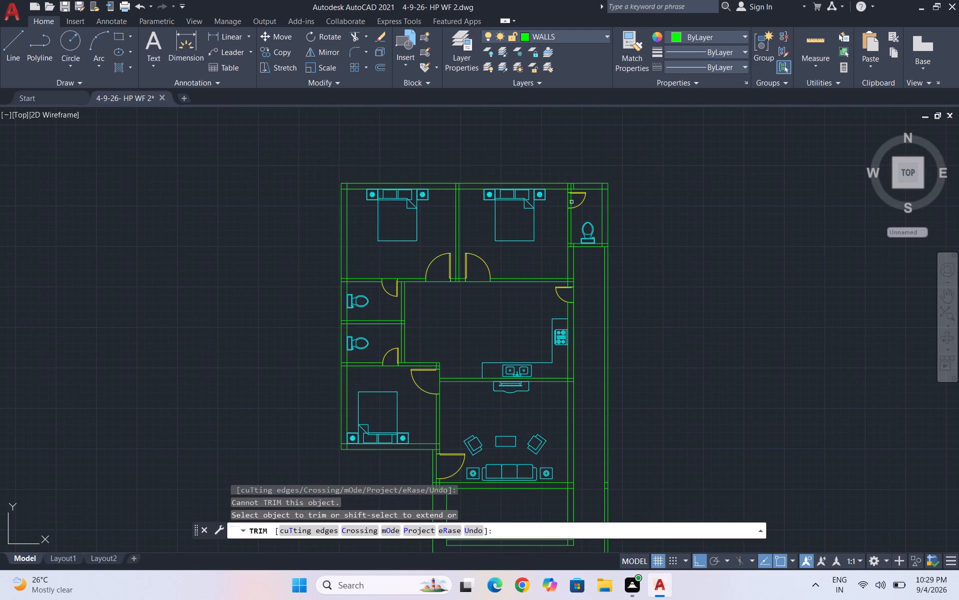
pyautogui.click(571, 203)
pyautogui.scroll(-2, 638, 214)
pyautogui.press('Escape')
pyautogui.press('Escape')
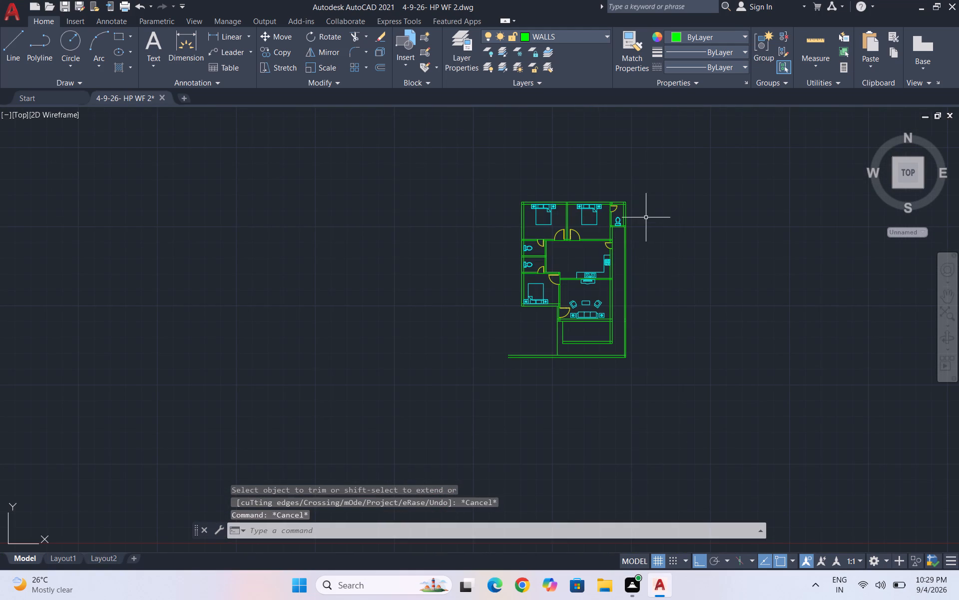
# Save the drawing.
pyautogui.hotkey('ctrl', 's')
pyautogui.hotkey('ctrl', 's')
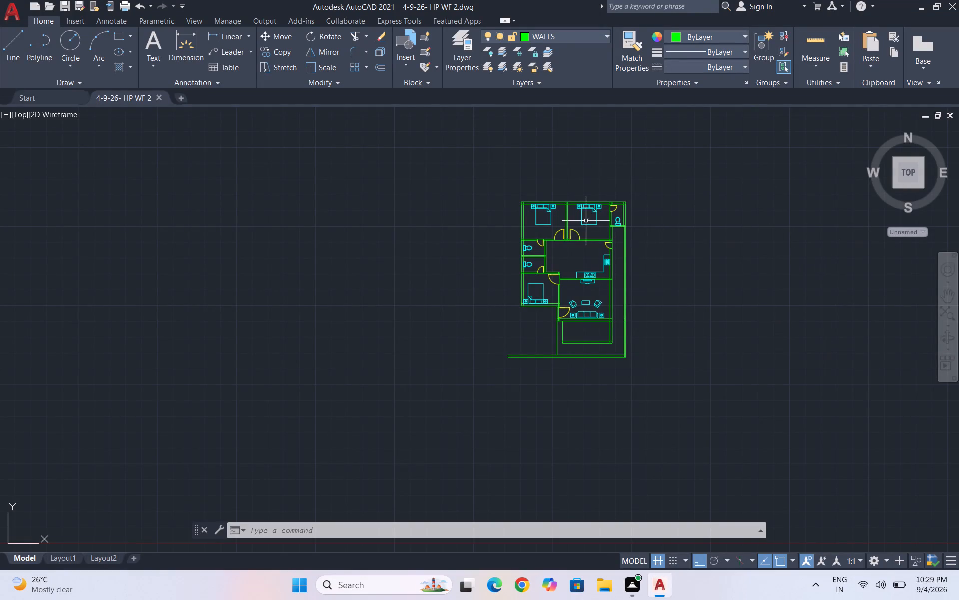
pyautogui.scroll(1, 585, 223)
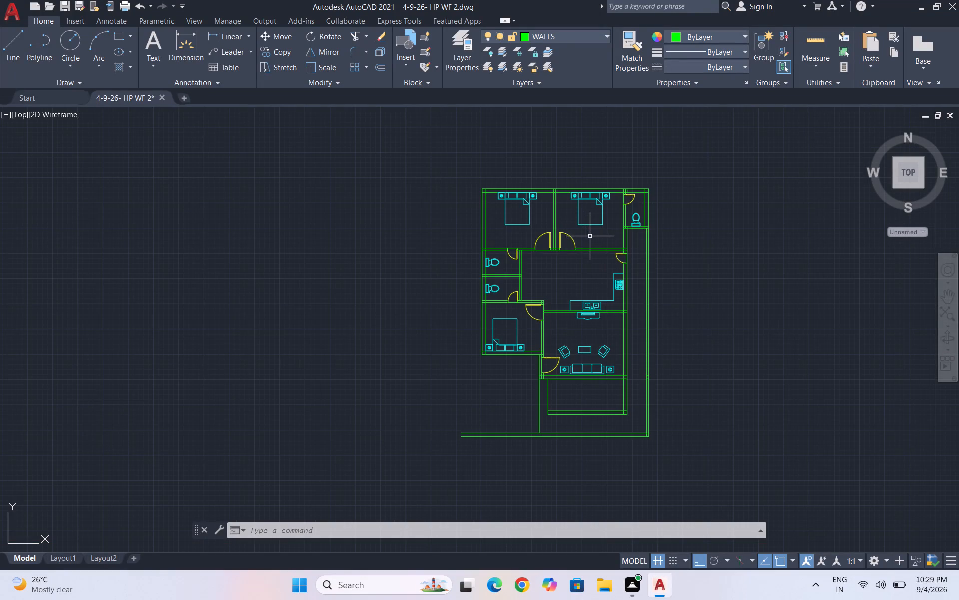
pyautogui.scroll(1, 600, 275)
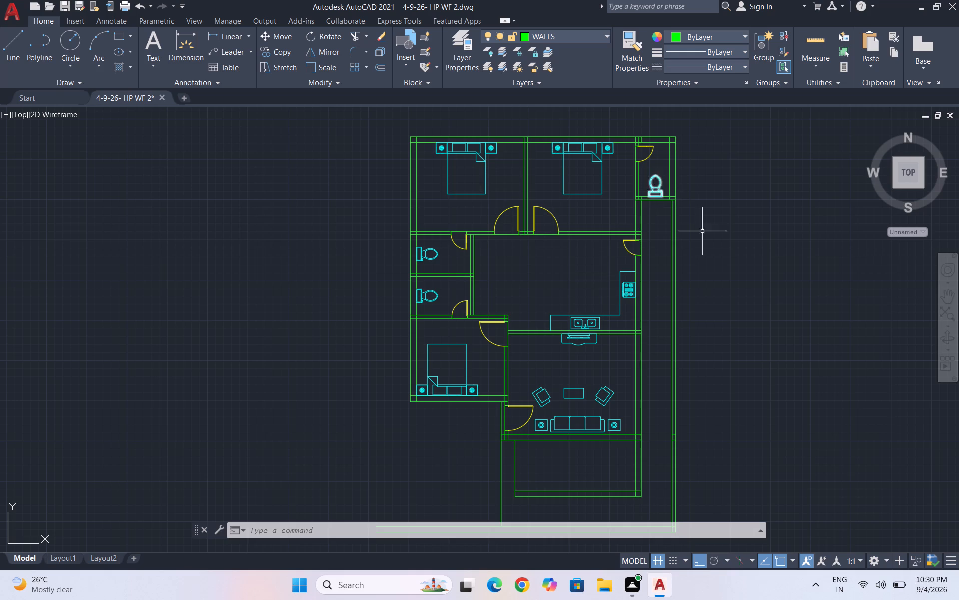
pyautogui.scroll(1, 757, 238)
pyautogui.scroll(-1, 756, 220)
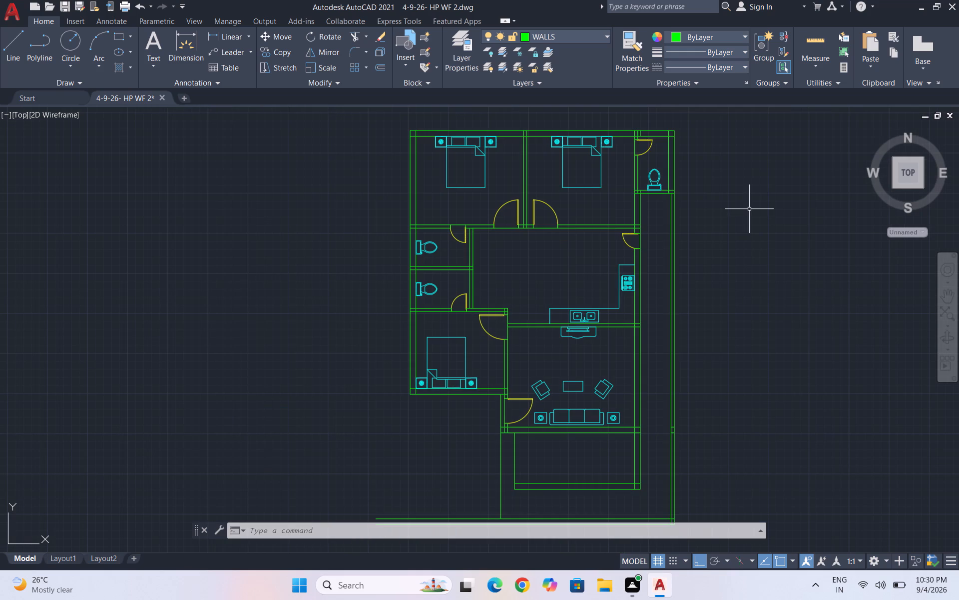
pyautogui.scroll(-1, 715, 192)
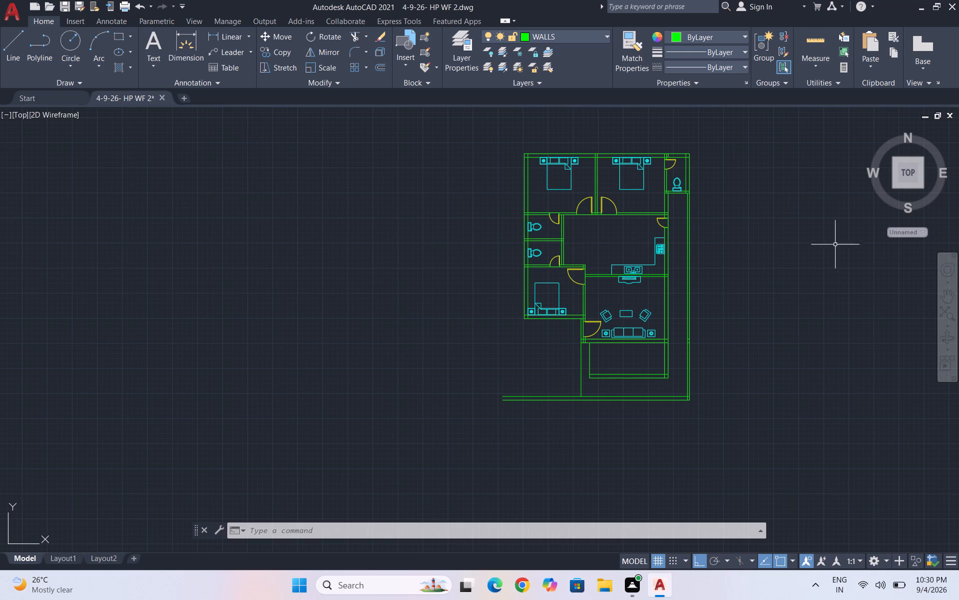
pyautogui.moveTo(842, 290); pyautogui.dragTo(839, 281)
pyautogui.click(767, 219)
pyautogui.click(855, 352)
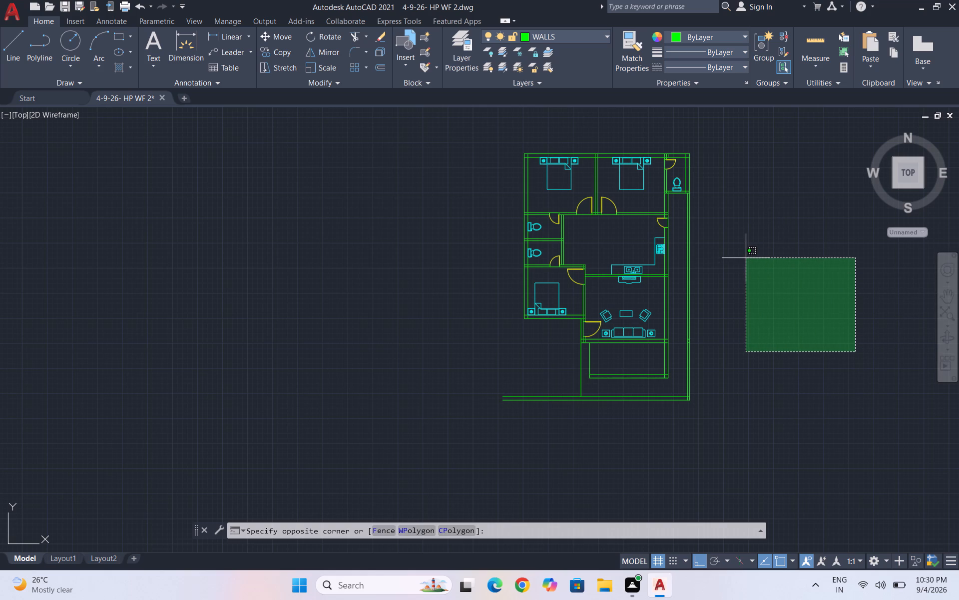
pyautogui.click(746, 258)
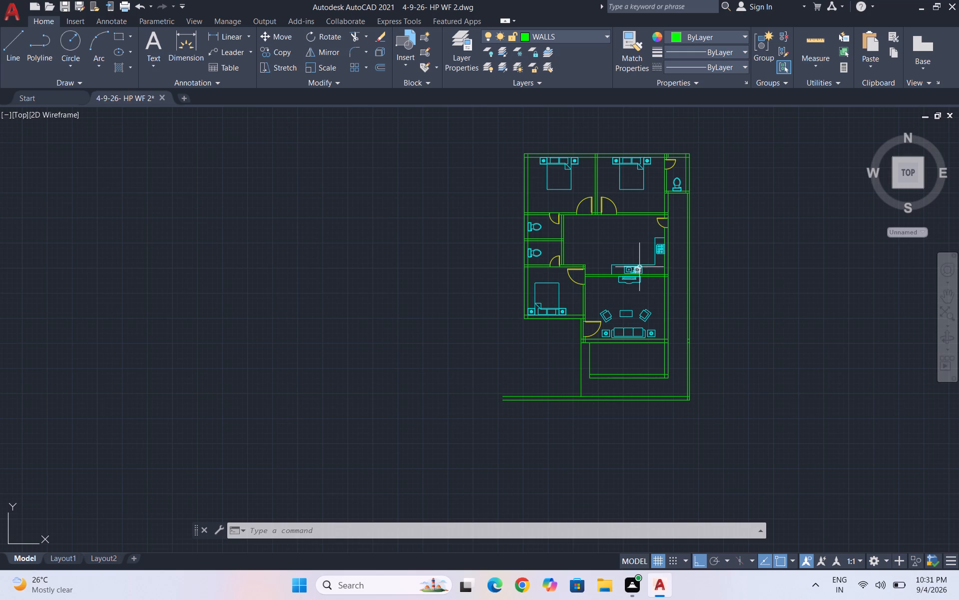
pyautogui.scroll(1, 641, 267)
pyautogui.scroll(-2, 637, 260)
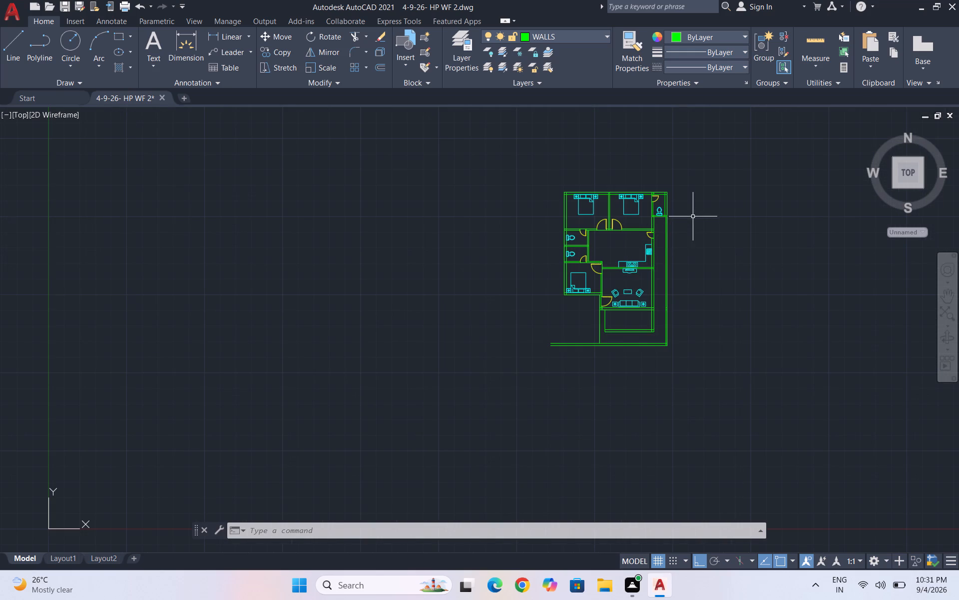
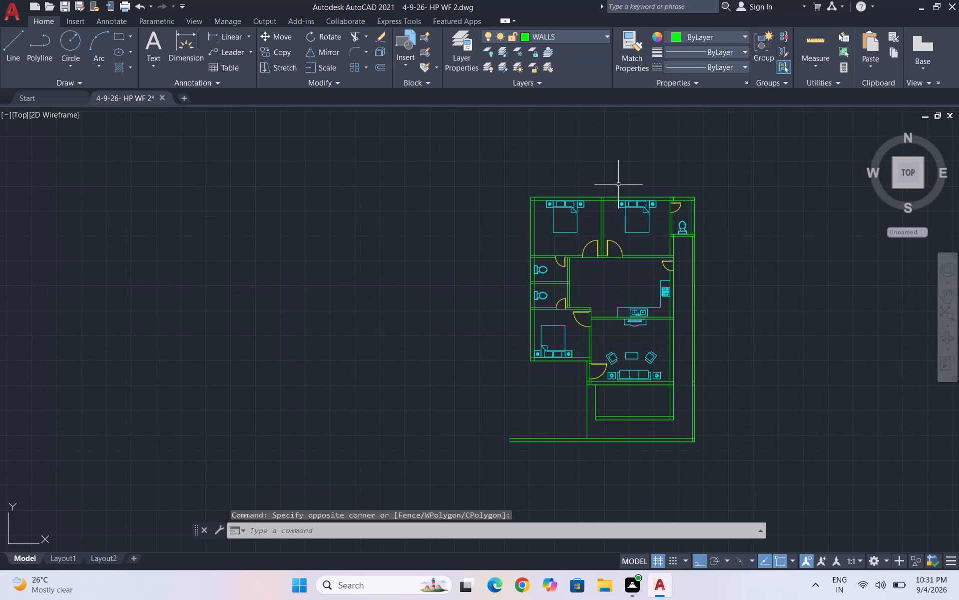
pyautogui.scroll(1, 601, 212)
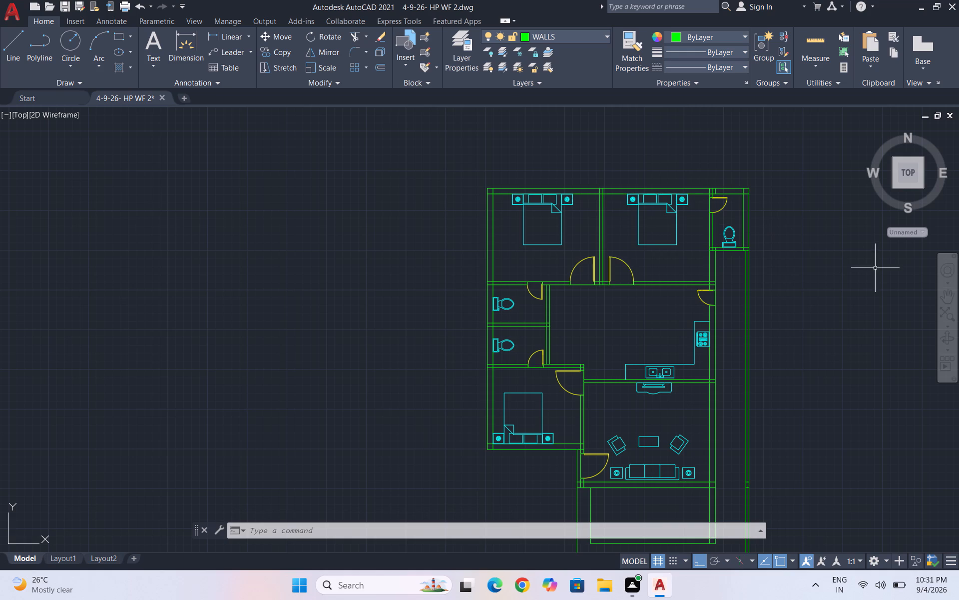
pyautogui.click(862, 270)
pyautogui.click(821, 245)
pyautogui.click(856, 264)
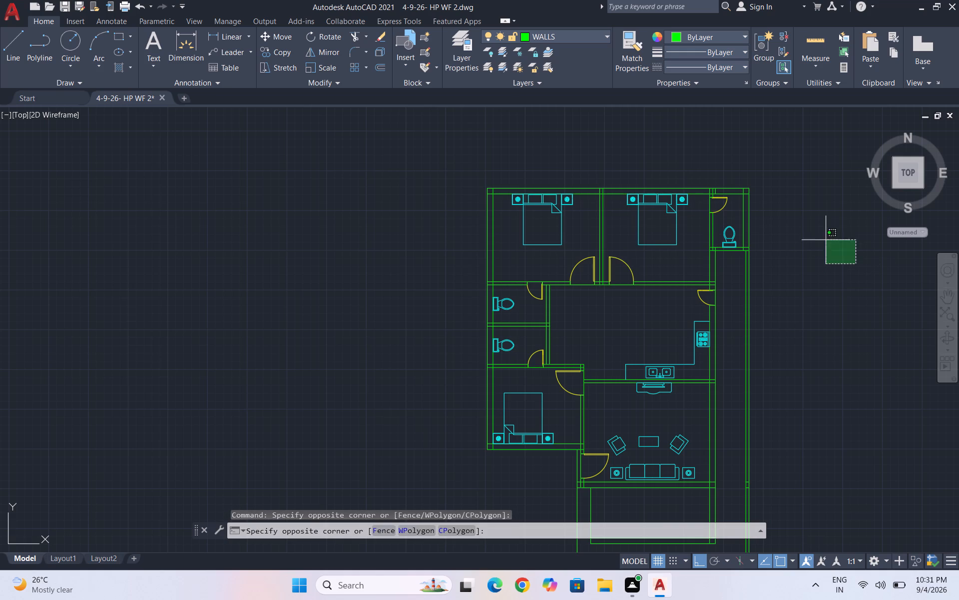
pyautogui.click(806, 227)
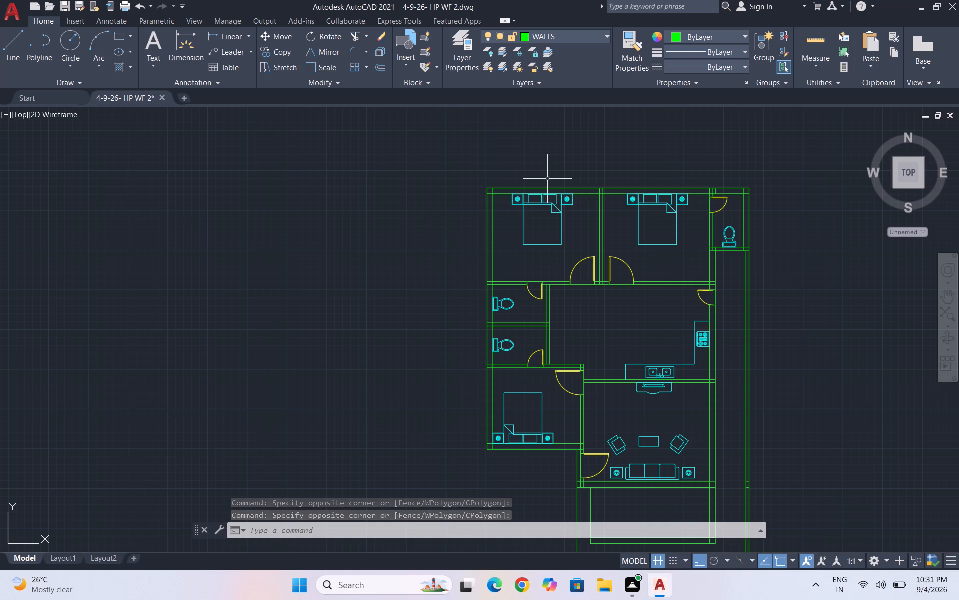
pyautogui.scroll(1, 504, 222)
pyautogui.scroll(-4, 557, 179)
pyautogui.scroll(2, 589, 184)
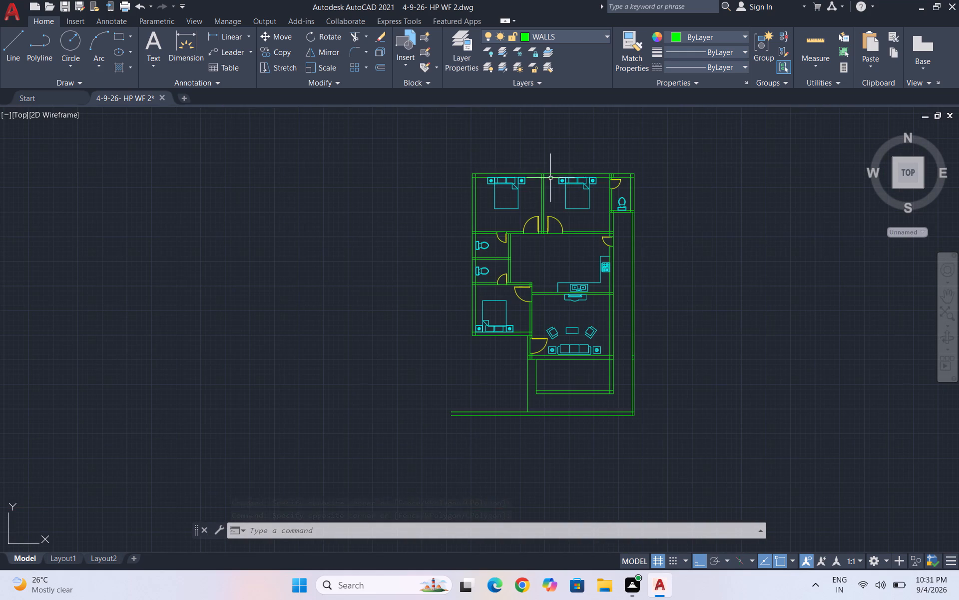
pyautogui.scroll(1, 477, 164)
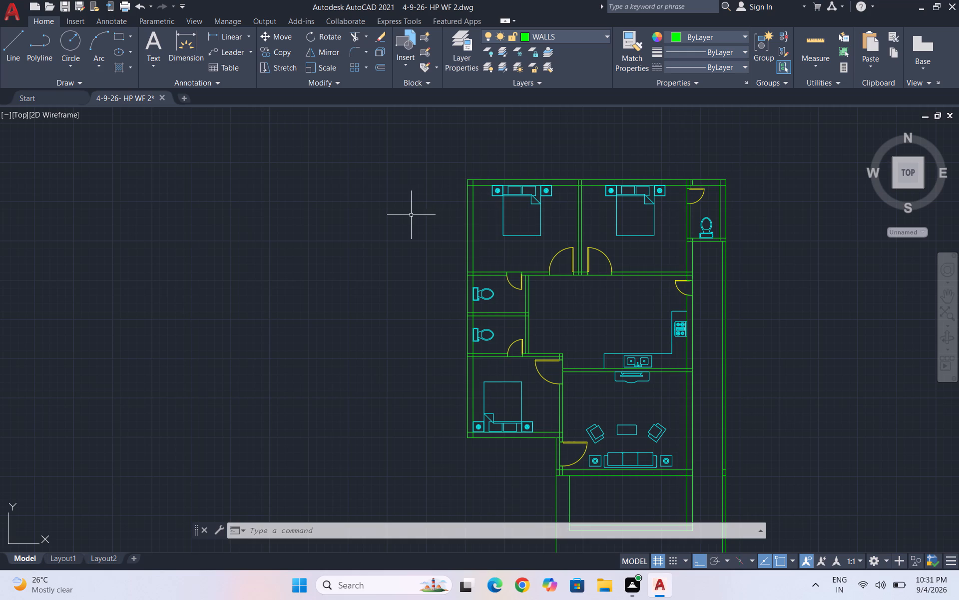
# Make WINDOWS the current layer and draw a 3' vertical line in the empty space east of the house plan.
pyautogui.click(593, 33)
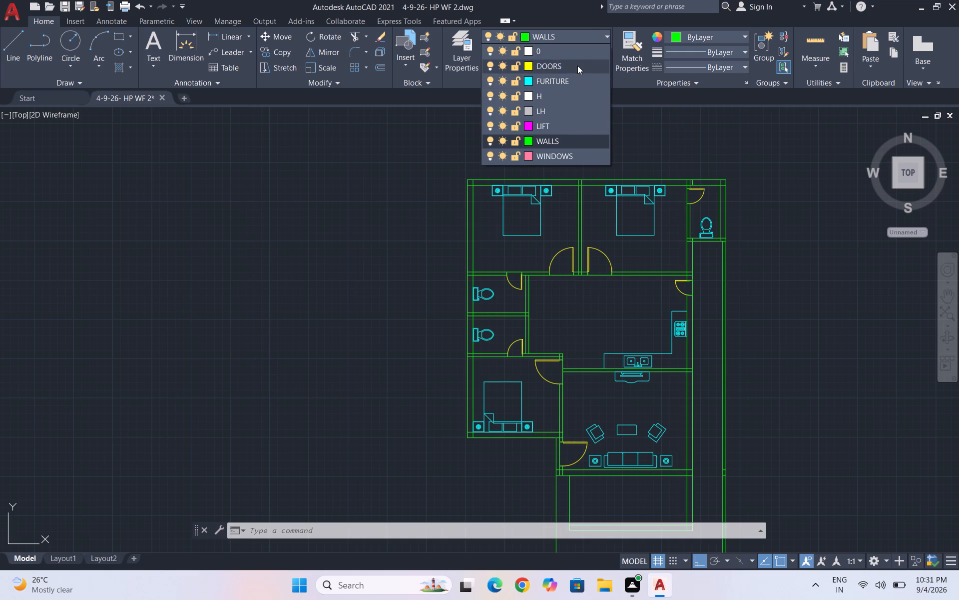
pyautogui.click(572, 161)
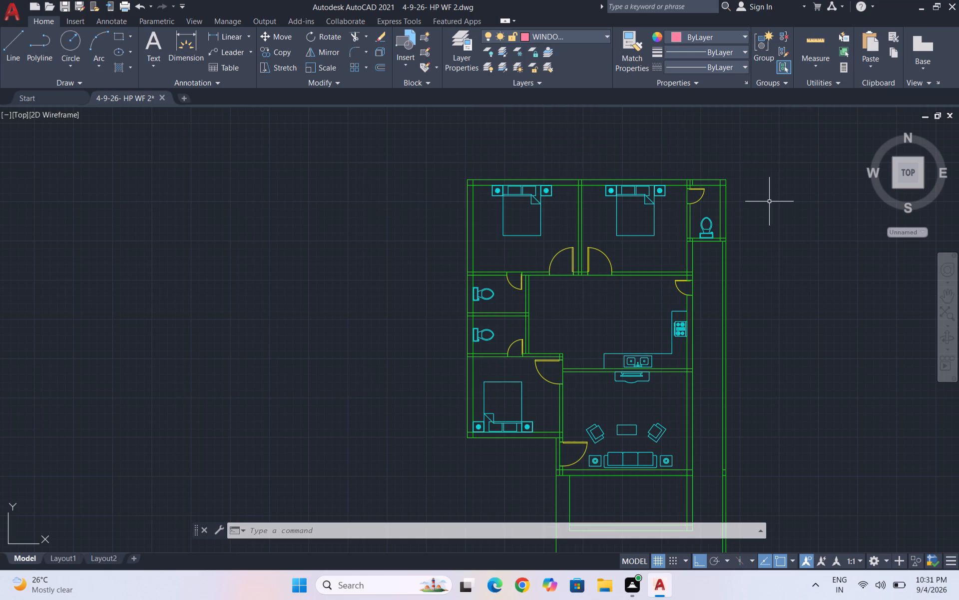
pyautogui.press('l')
pyautogui.press('Return')
pyautogui.click(796, 244)
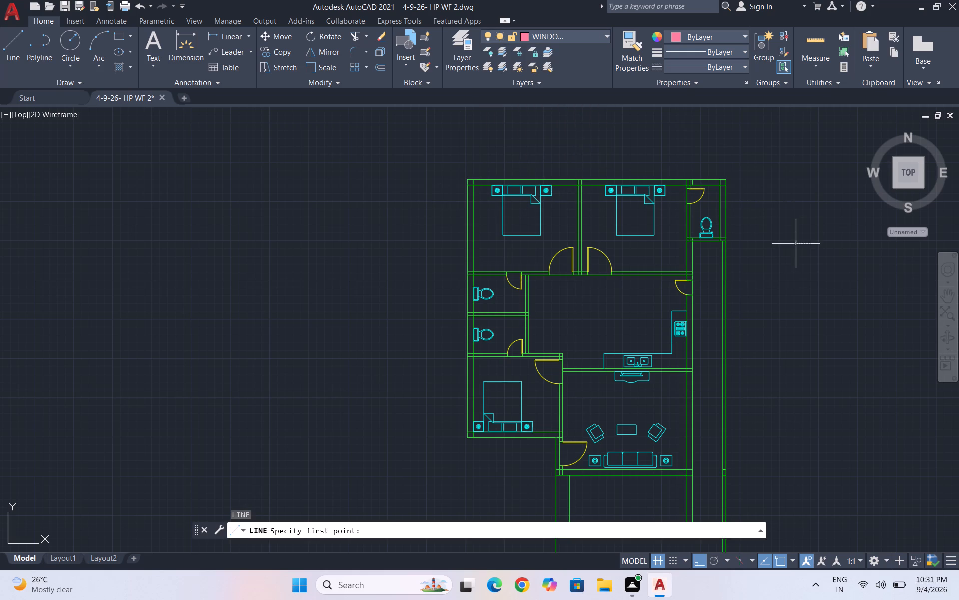
pyautogui.press('3')
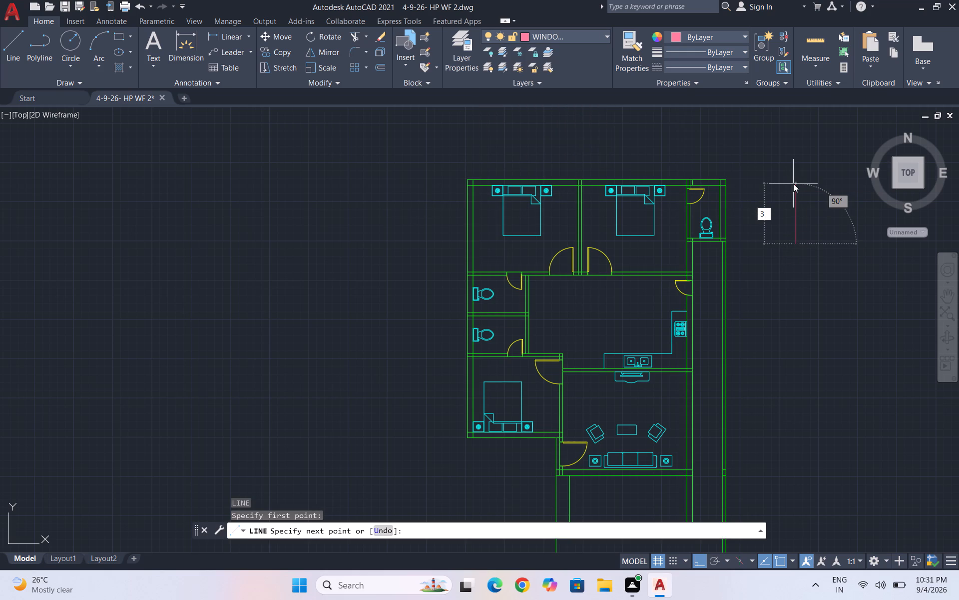
pyautogui.press("'")
pyautogui.press('Return')
pyautogui.press('Return')
# Draw the window's end cap from the line's upper endpoint, 4.5" east and 9" back west, centred across the line.
pyautogui.scroll(2, 811, 214)
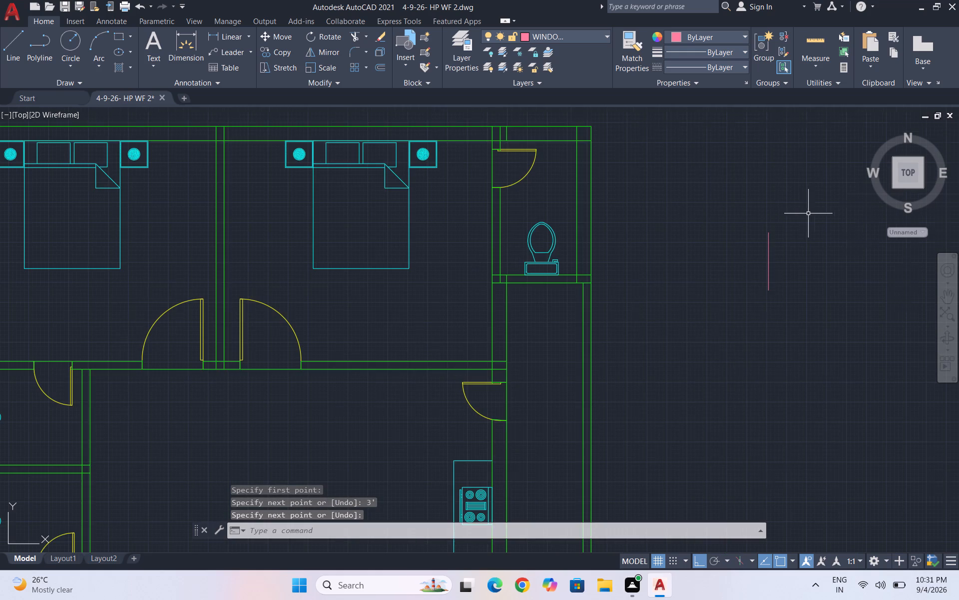
pyautogui.press('l')
pyautogui.press('Return')
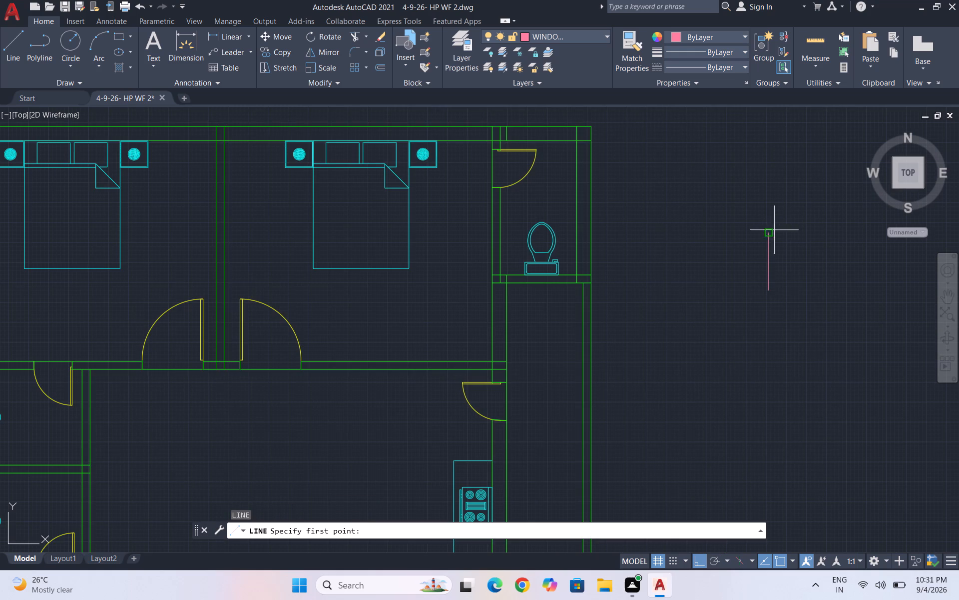
pyautogui.click(769, 230)
pyautogui.write('4.5')
pyautogui.press('Return')
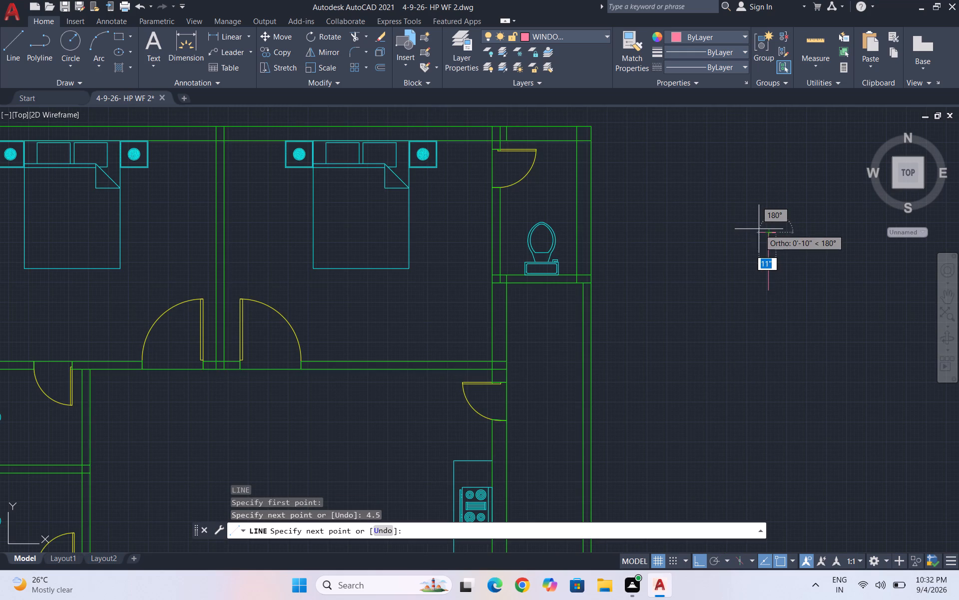
pyautogui.press('9')
pyautogui.press('Return')
pyautogui.press('Return')
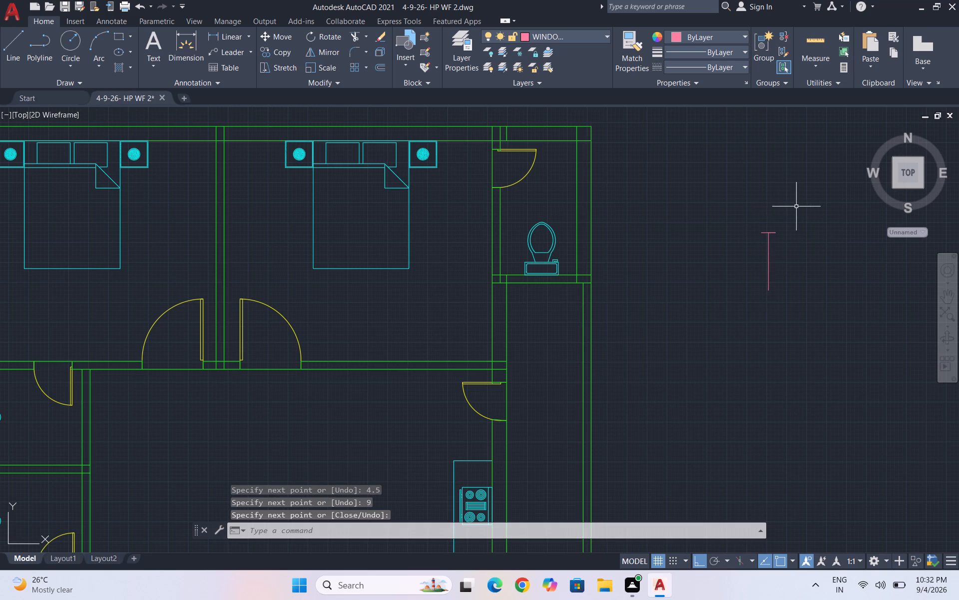
# Copy the end cap lines from the upper end of the 3' line to its lower end.
pyautogui.scroll(1, 771, 226)
pyautogui.click(777, 247)
pyautogui.click(770, 227)
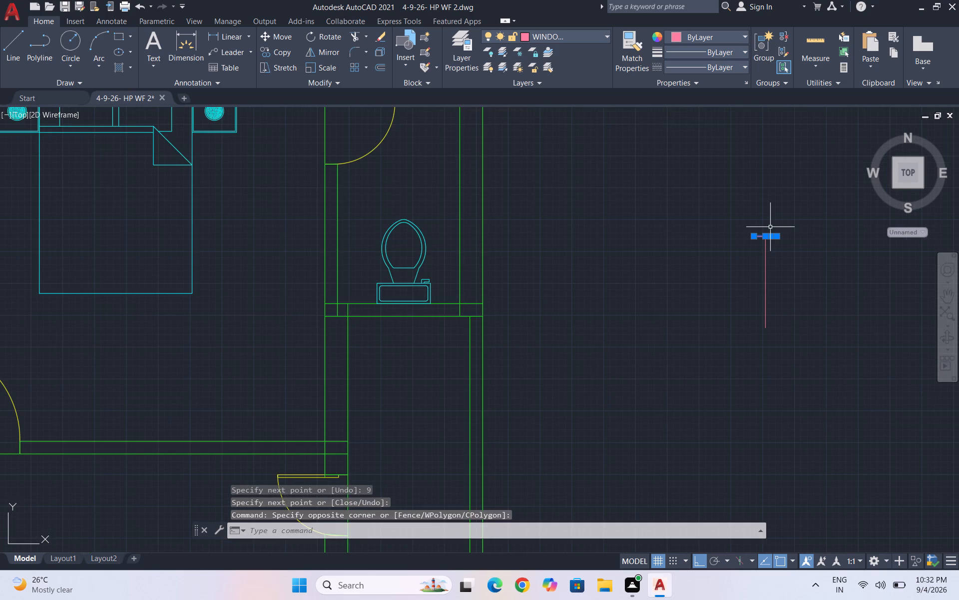
pyautogui.write('co')
pyautogui.press('Return')
pyautogui.scroll(3, 760, 240)
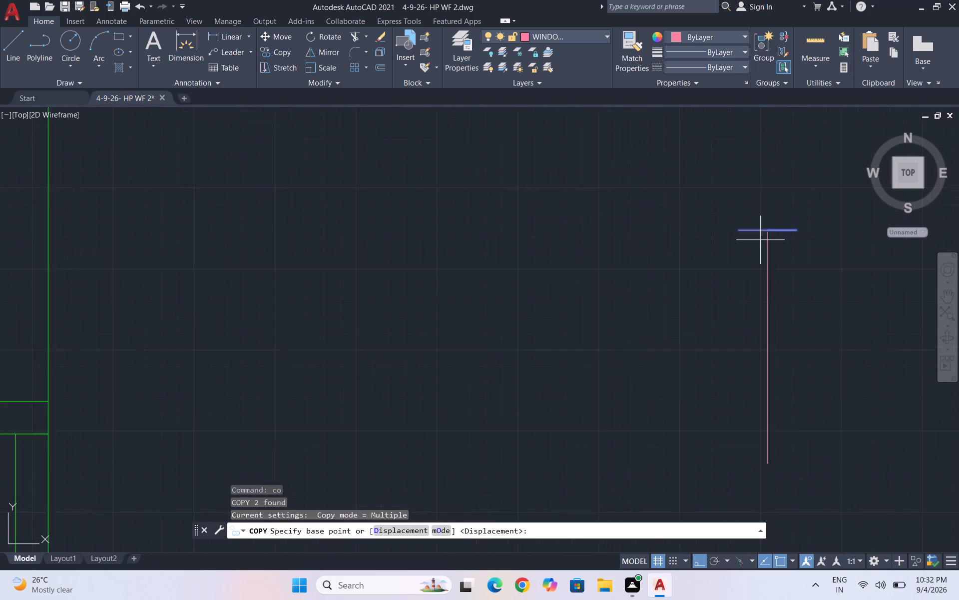
pyautogui.click(771, 220)
pyautogui.scroll(-3, 771, 220)
pyautogui.click(775, 314)
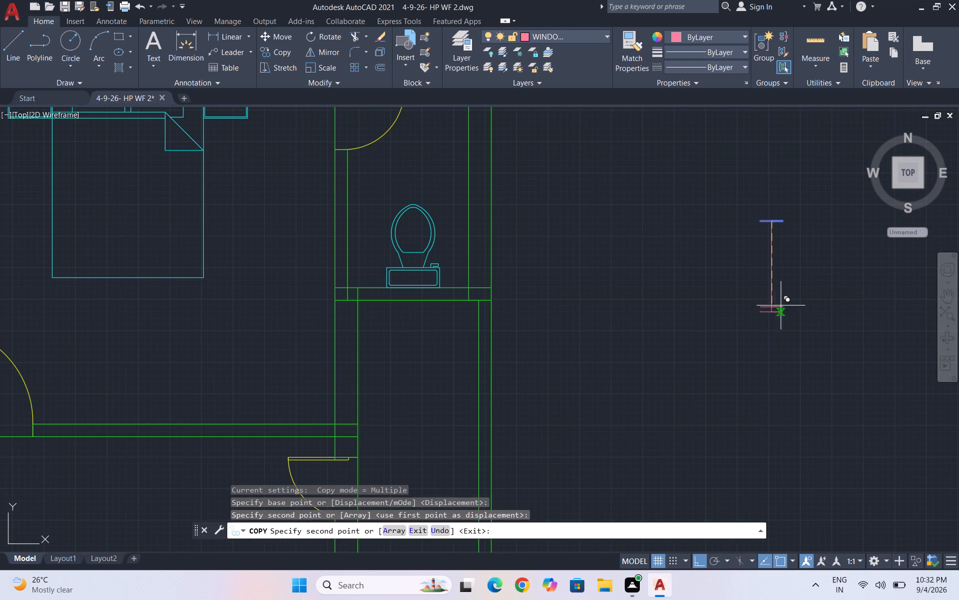
pyautogui.press('Escape')
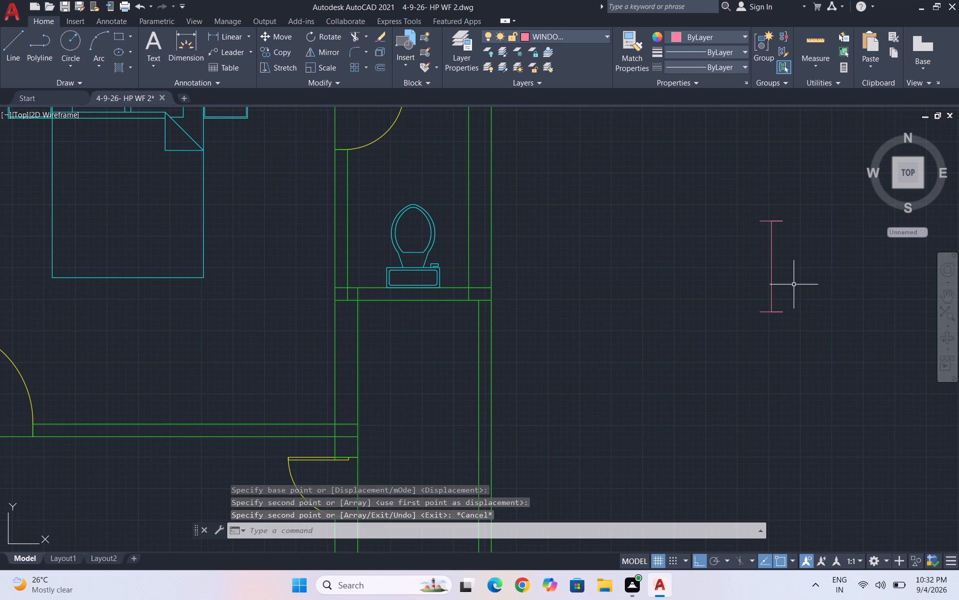
# Copy the complete vertical window symbol straight down to just below the original.
pyautogui.moveTo(806, 343); pyautogui.dragTo(806, 330)
pyautogui.click(726, 162)
pyautogui.write('co')
pyautogui.press('Return')
pyautogui.click(758, 217)
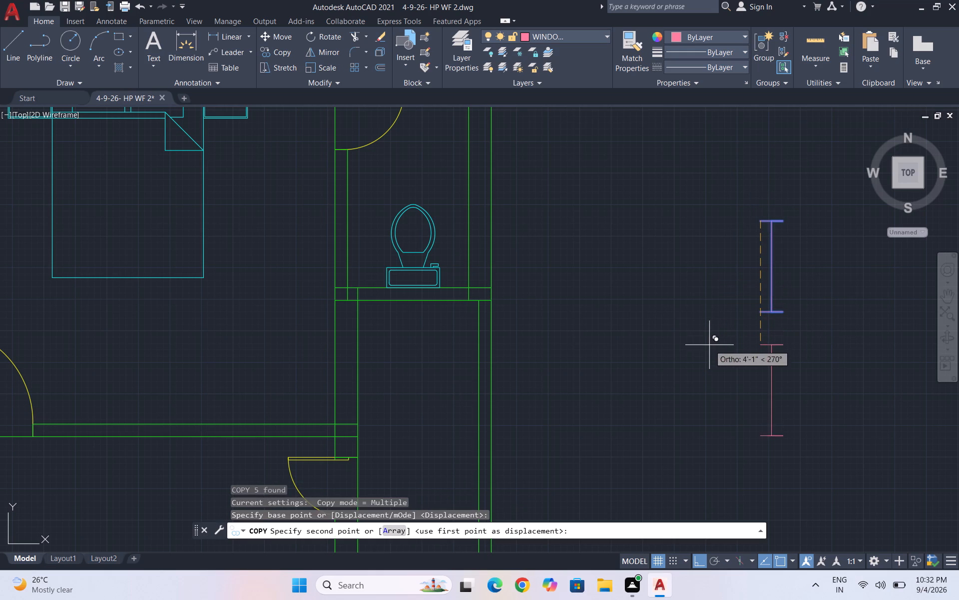
pyautogui.click(709, 345)
pyautogui.press('Escape')
# Rotate the lower window copy 90° about its upper-left corner to make a horizontal window.
pyautogui.click(812, 447)
pyautogui.click(730, 330)
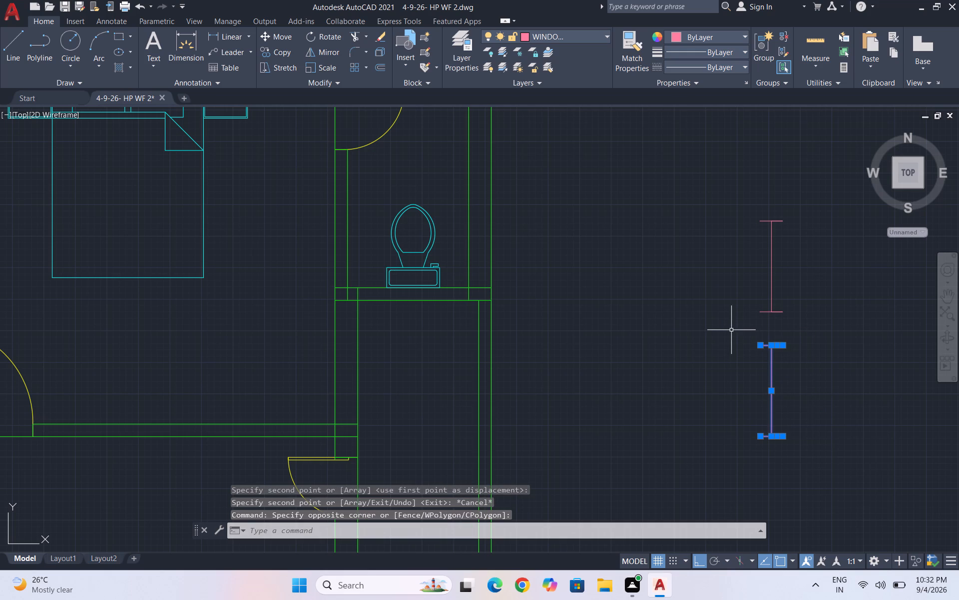
pyautogui.write('ro')
pyautogui.press('Return')
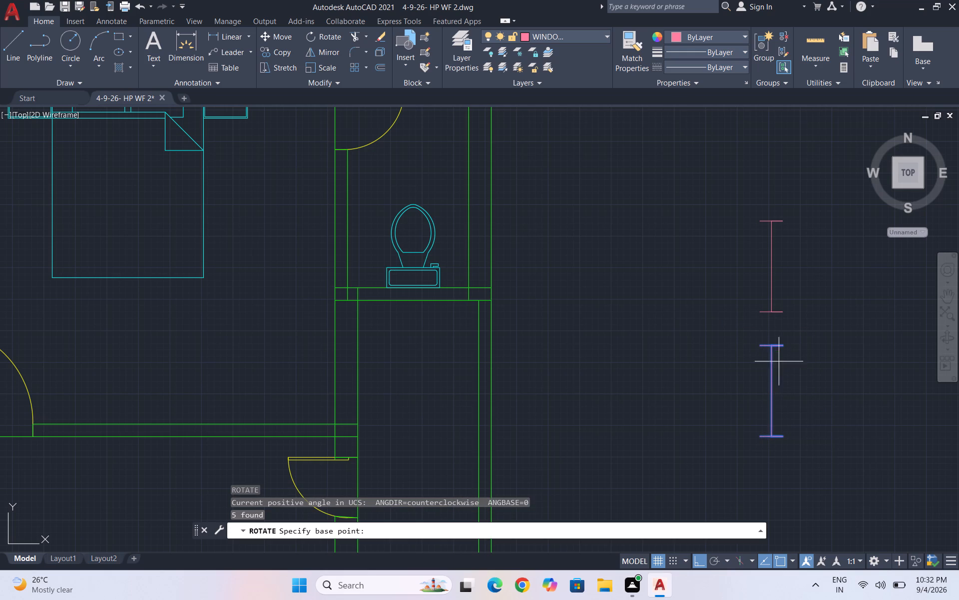
pyautogui.click(763, 343)
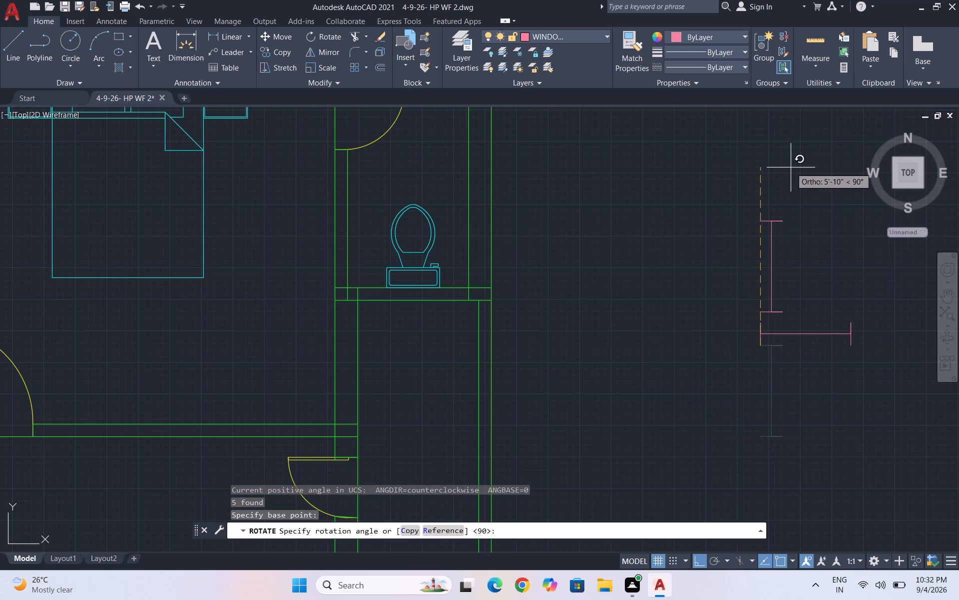
pyautogui.click(791, 167)
pyautogui.scroll(-2, 803, 228)
pyautogui.scroll(2, 789, 233)
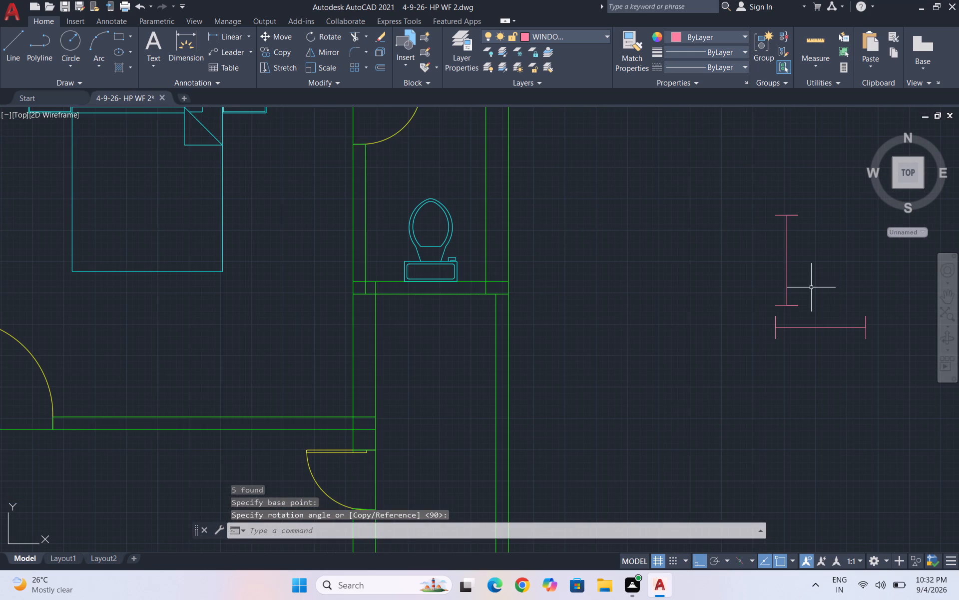
# Copy the vertical window into the left outer wall of the upper-left bedroom and of the lower-left bedroom.
pyautogui.click(810, 309)
pyautogui.click(774, 207)
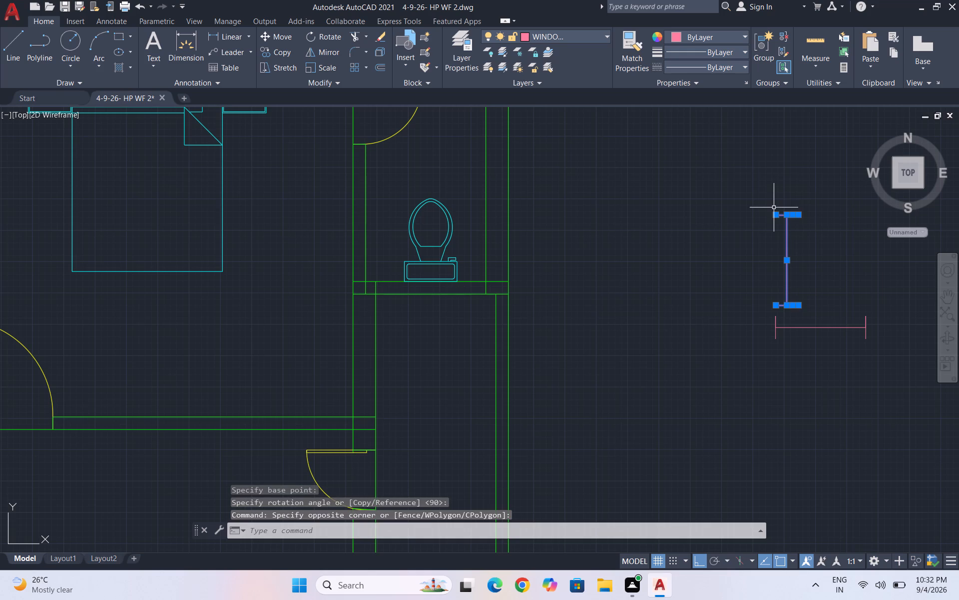
pyautogui.write('co')
pyautogui.press('Return')
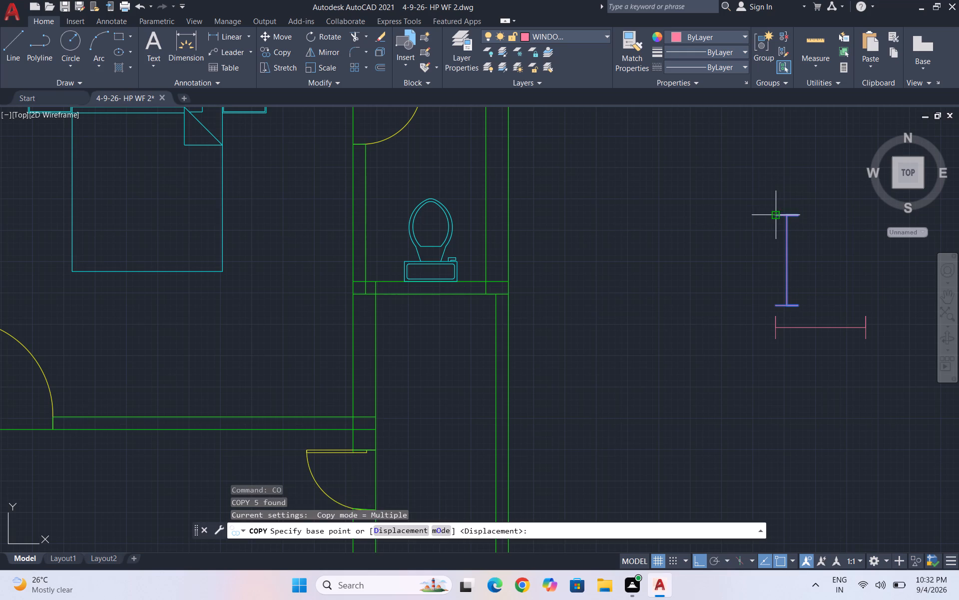
pyautogui.click(776, 217)
pyautogui.scroll(-3, 843, 194)
pyautogui.scroll(2, 587, 163)
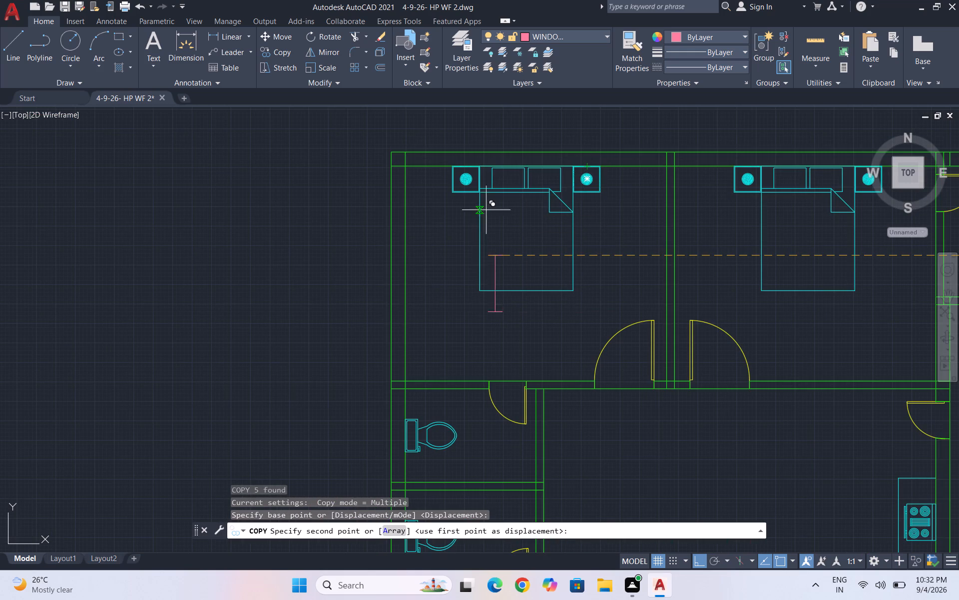
pyautogui.click(392, 242)
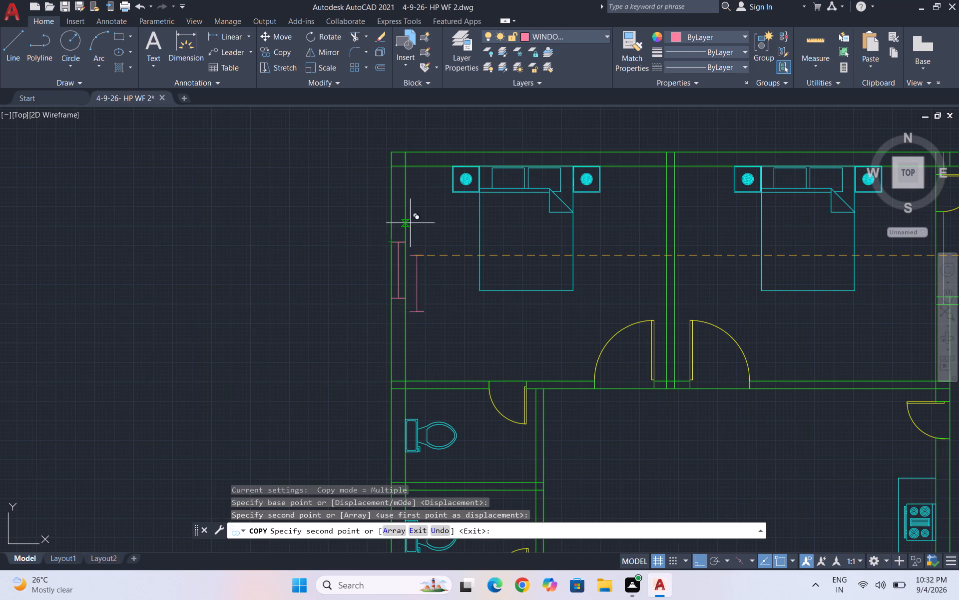
pyautogui.scroll(-2, 457, 200)
pyautogui.scroll(1, 446, 377)
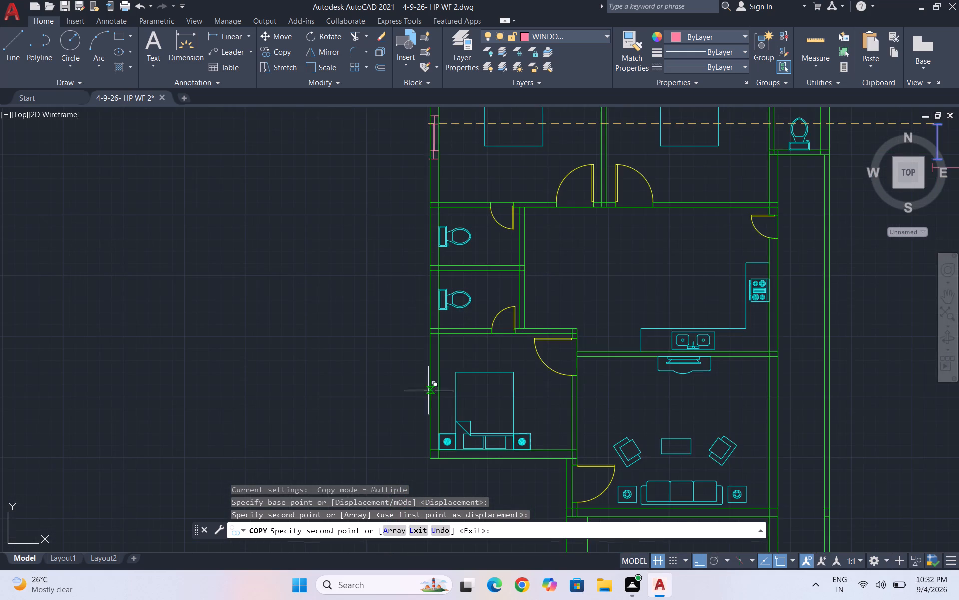
pyautogui.scroll(1, 427, 393)
pyautogui.click(430, 370)
pyautogui.scroll(-1, 468, 331)
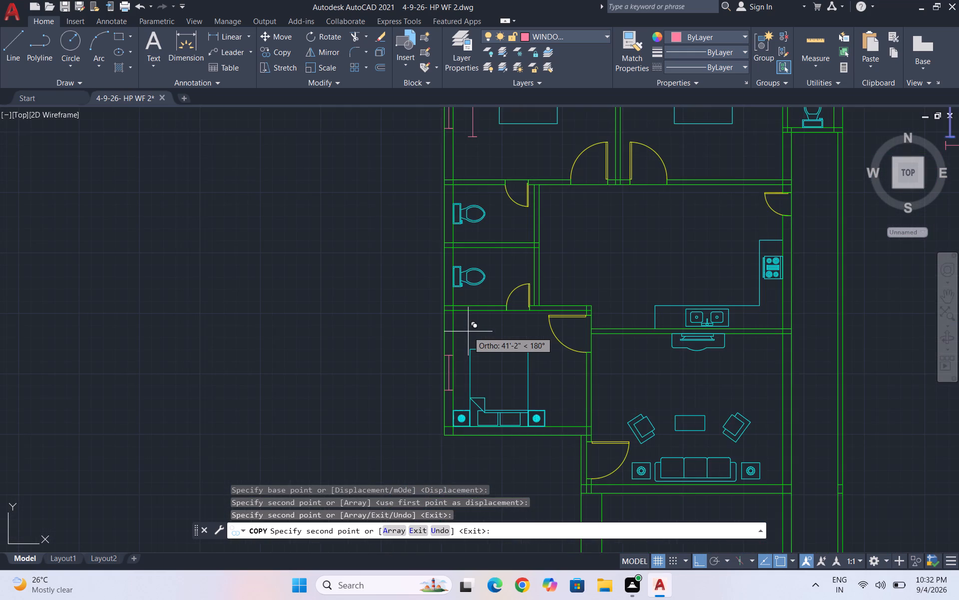
# Place further copies of the vertical window in the right-hand walls of the porch below the living room and the living room.
pyautogui.scroll(-1, 467, 330)
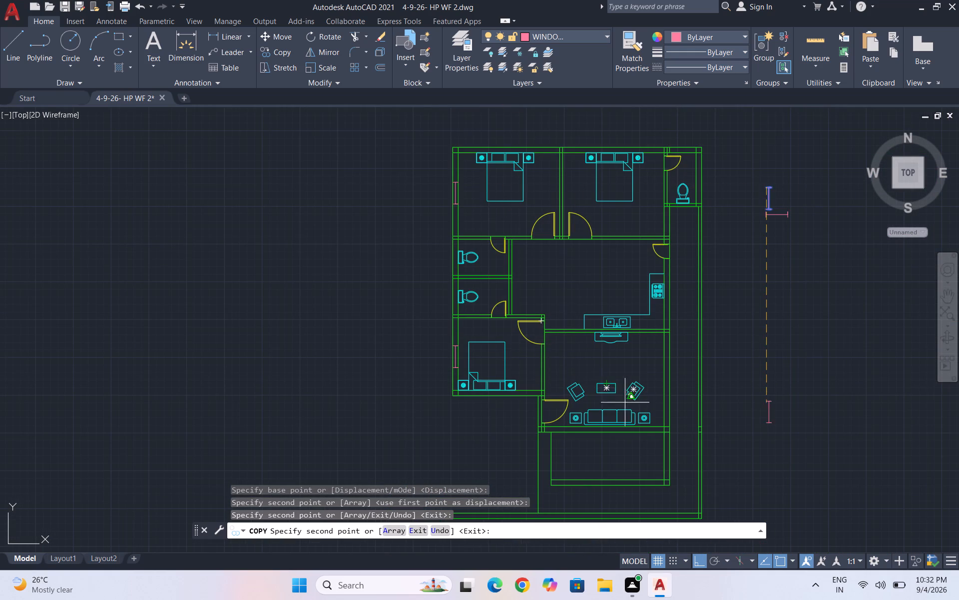
pyautogui.scroll(2, 670, 451)
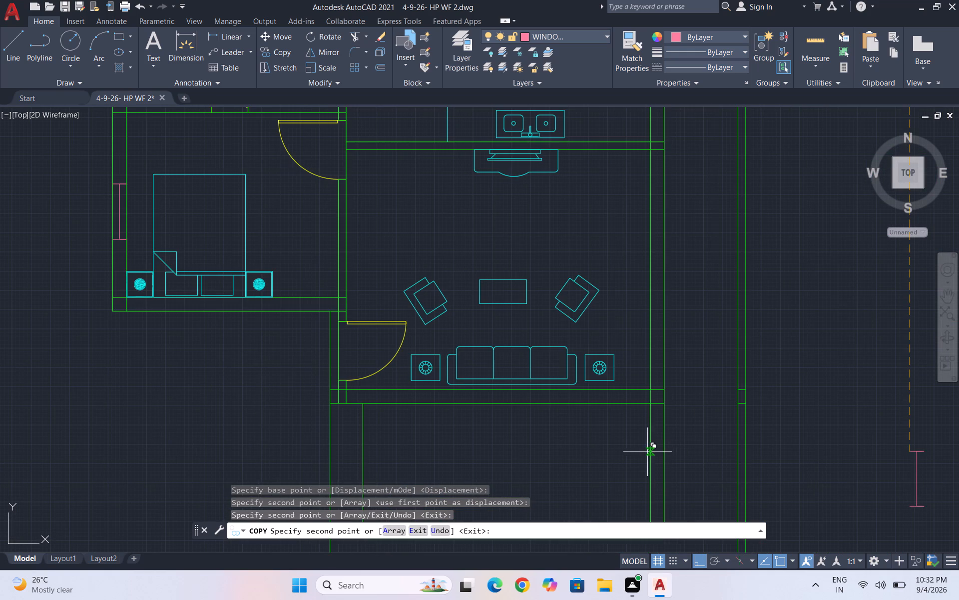
pyautogui.click(651, 454)
pyautogui.scroll(-2, 664, 435)
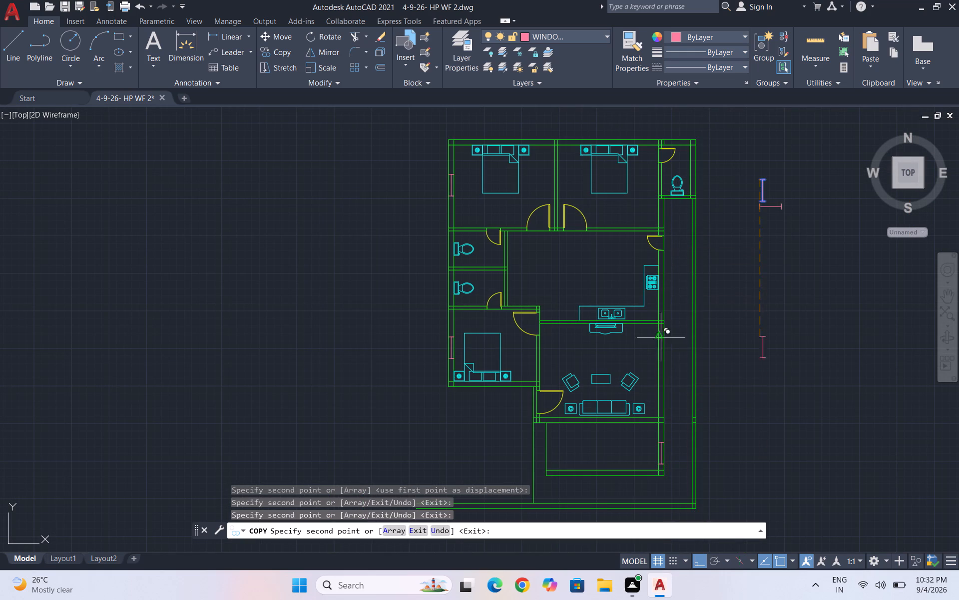
pyautogui.scroll(1, 662, 365)
pyautogui.click(654, 360)
pyautogui.scroll(-1, 678, 323)
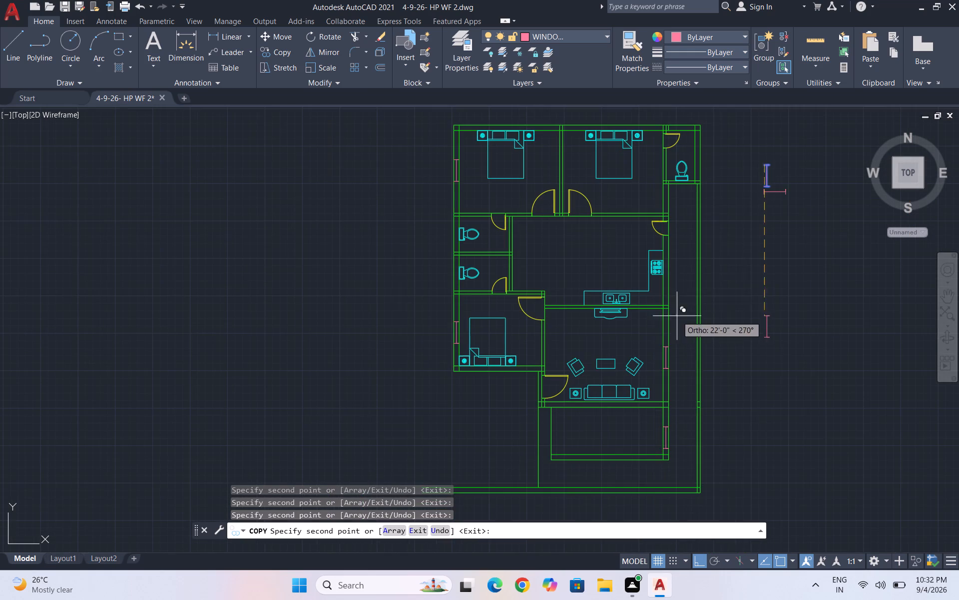
# Place another copy of the vertical window in the kitchen's right-hand wall beside the stove.
pyautogui.scroll(2, 668, 237)
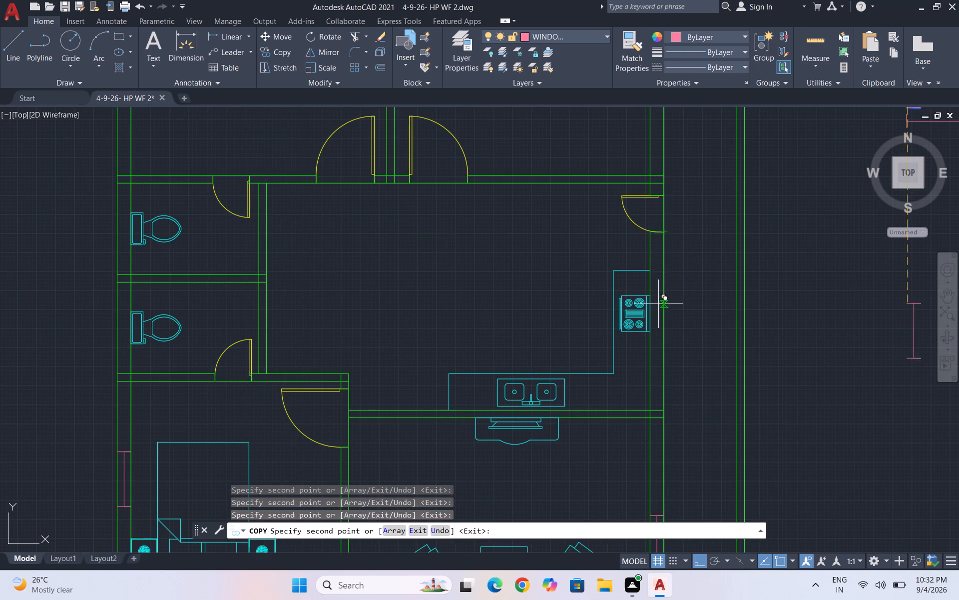
pyautogui.scroll(3, 653, 307)
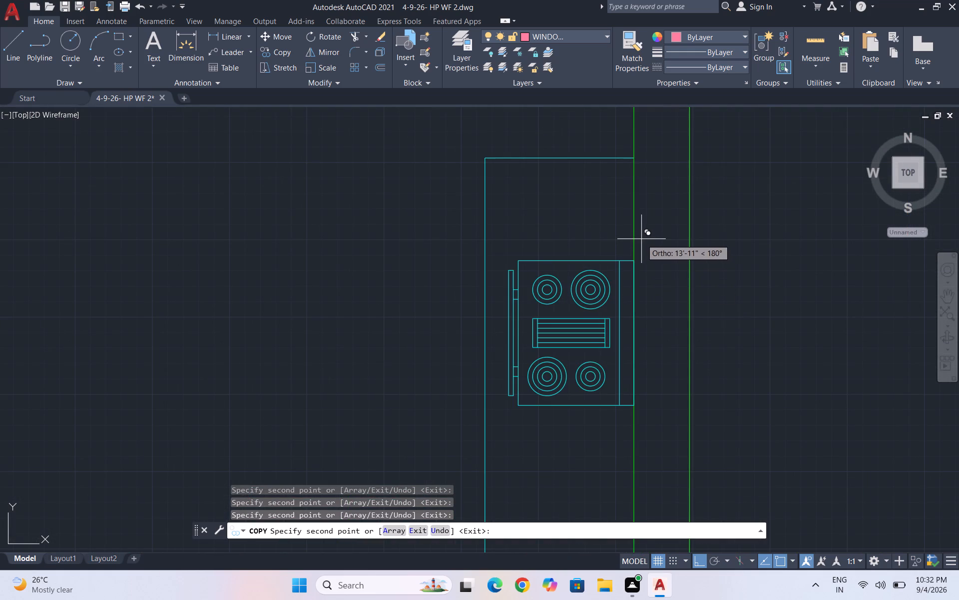
pyautogui.click(638, 237)
pyautogui.scroll(-2, 637, 285)
pyautogui.scroll(-2, 640, 219)
pyautogui.scroll(-2, 629, 172)
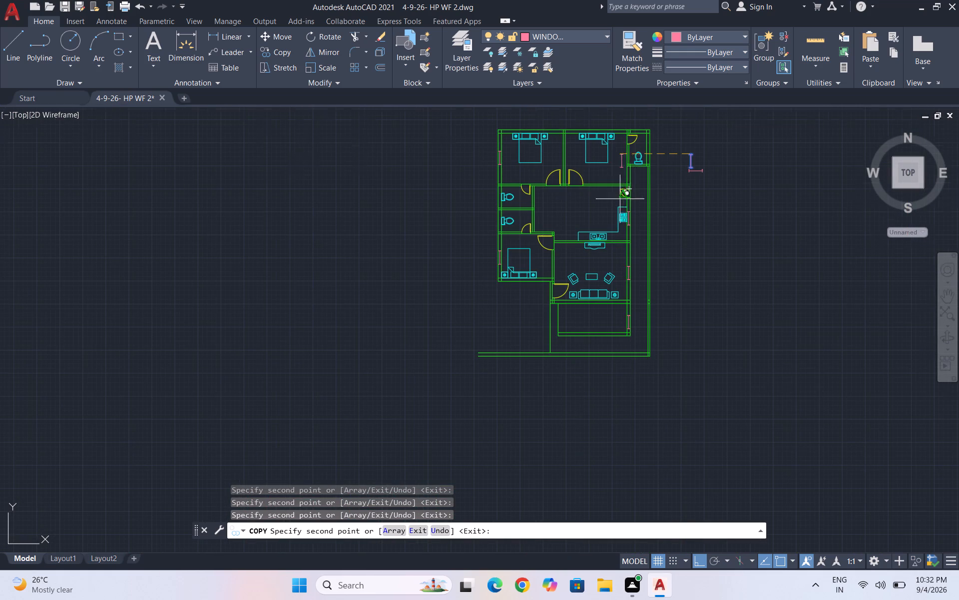
# Place the final copy of the vertical window in the upper-right bedroom's right-hand wall, just below the small toilet room.
pyautogui.scroll(2, 637, 141)
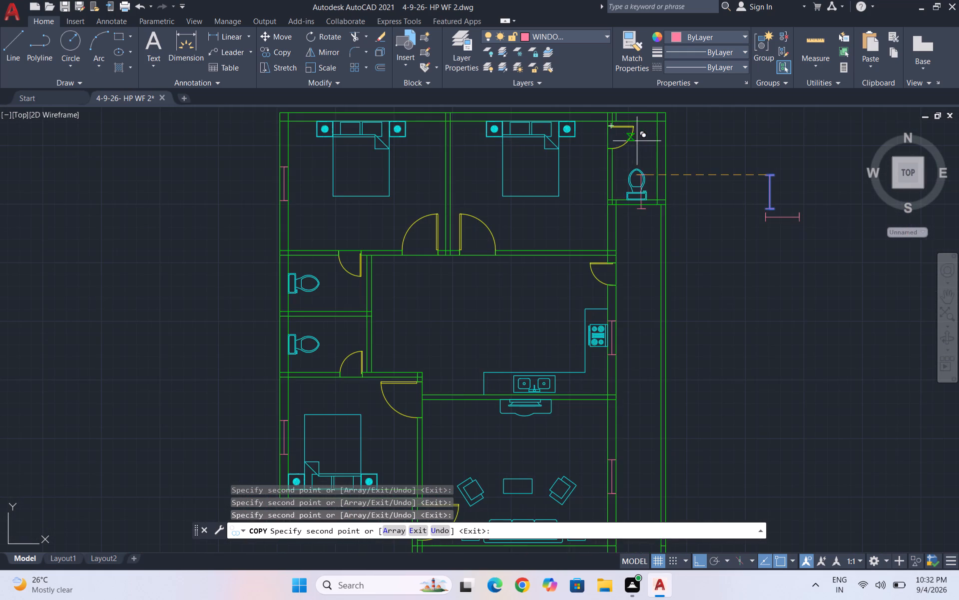
pyautogui.scroll(2, 609, 212)
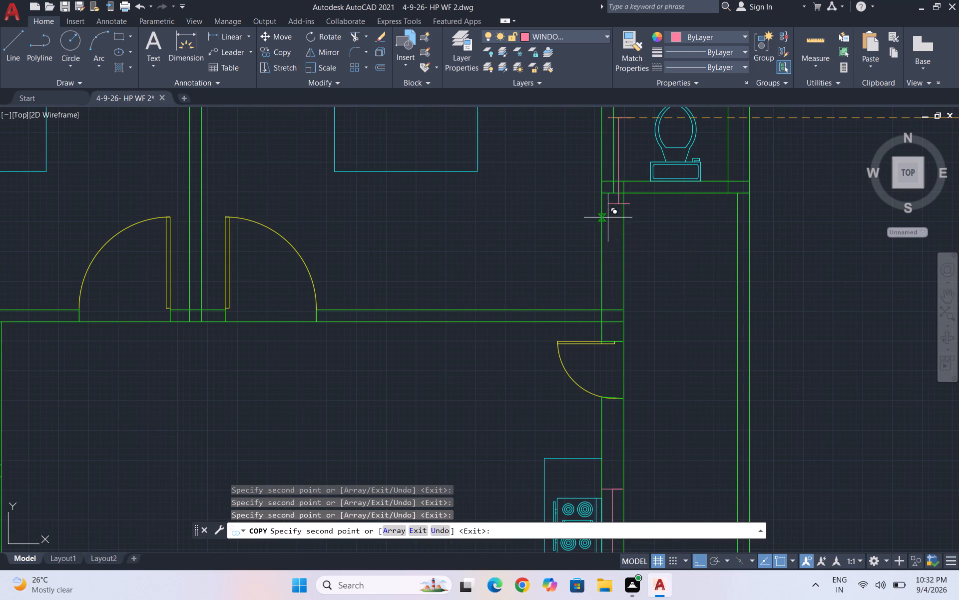
pyautogui.click(605, 208)
pyautogui.scroll(-2, 615, 252)
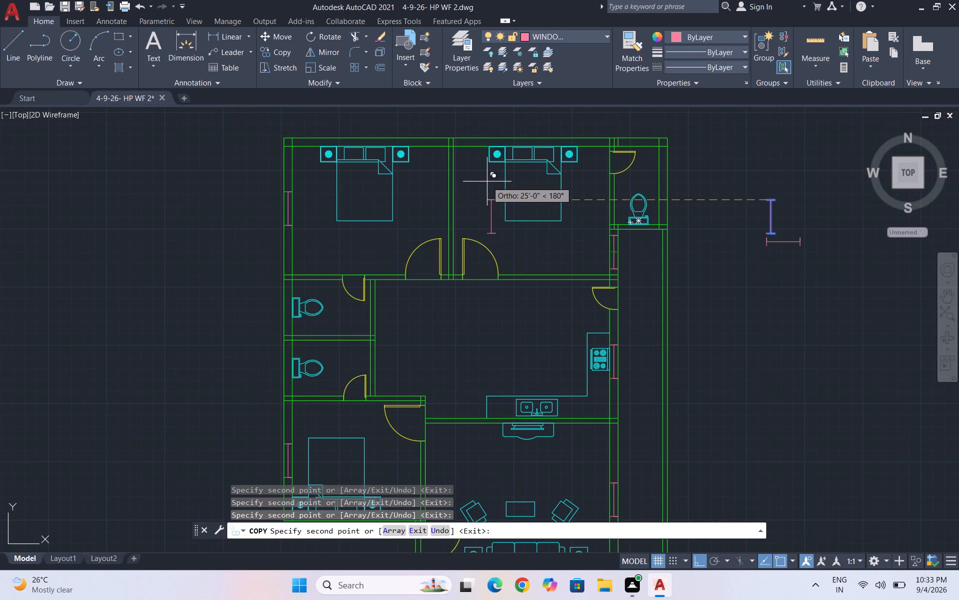
pyautogui.press('Escape')
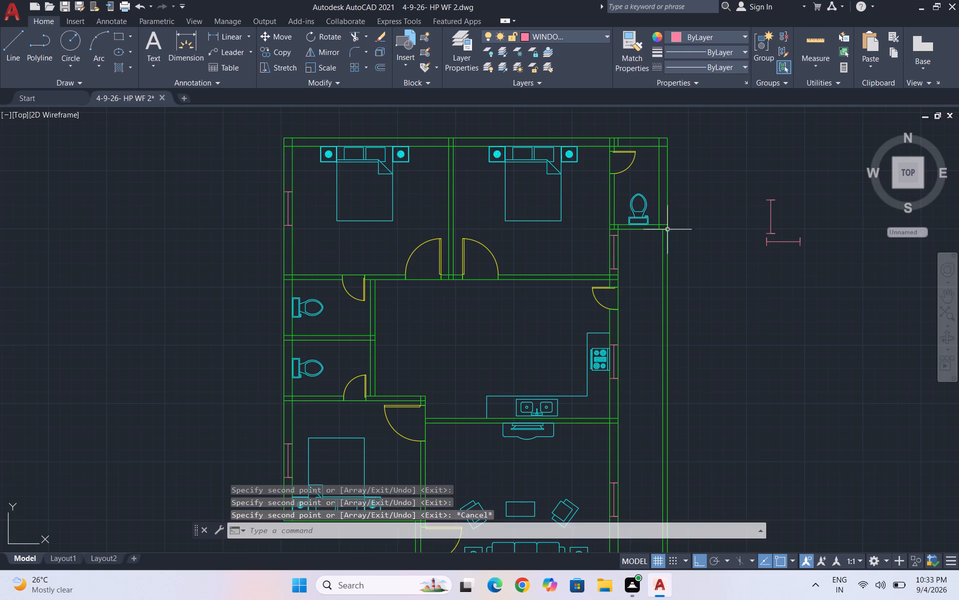
# Copy the horizontal window from its left end into the living room's bottom wall behind the sofa.
pyautogui.scroll(-1, 758, 218)
pyautogui.scroll(1, 799, 245)
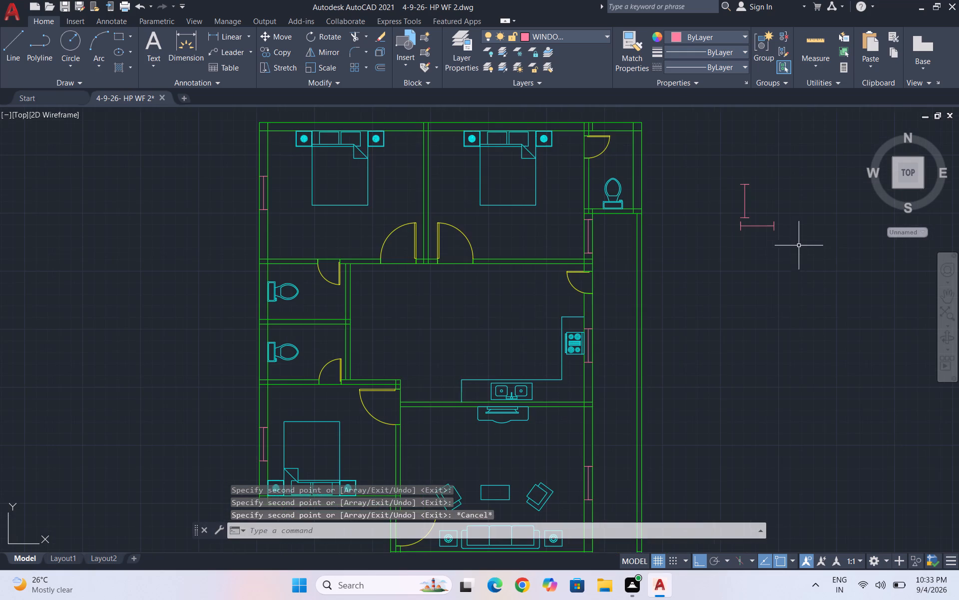
pyautogui.click(785, 249)
pyautogui.click(729, 220)
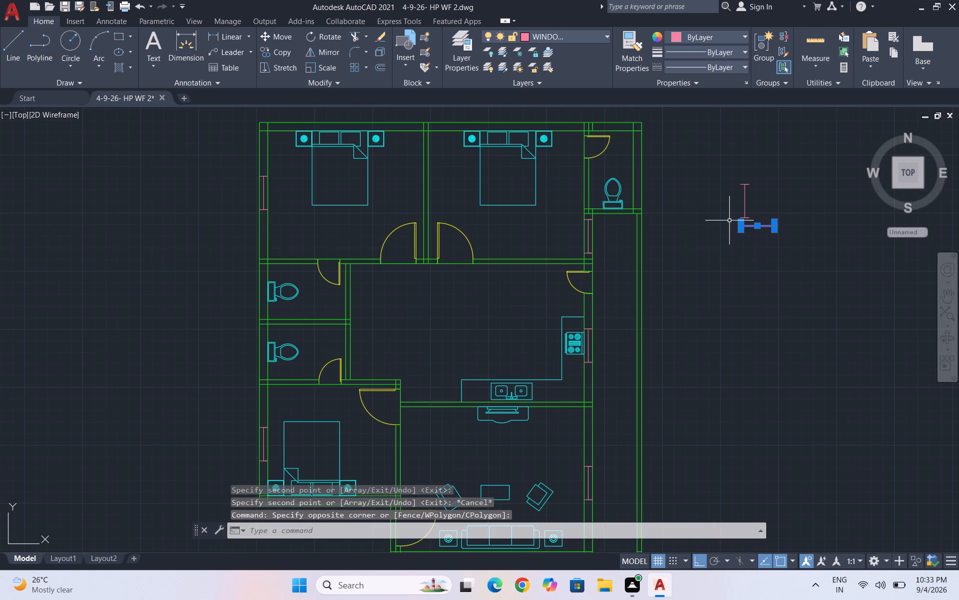
pyautogui.write('co')
pyautogui.press('Return')
pyautogui.scroll(1, 738, 222)
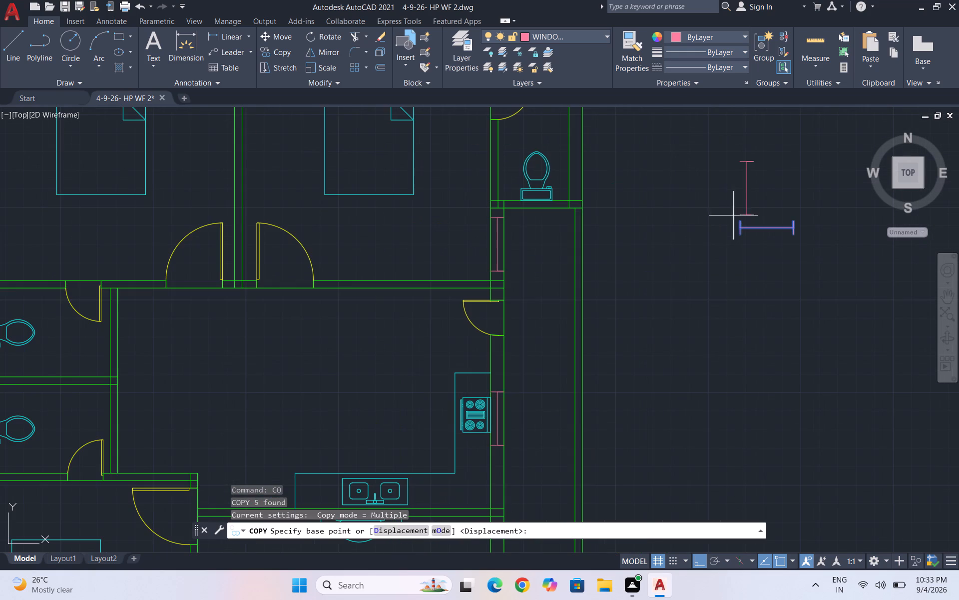
pyautogui.click(739, 221)
pyautogui.scroll(-1, 744, 201)
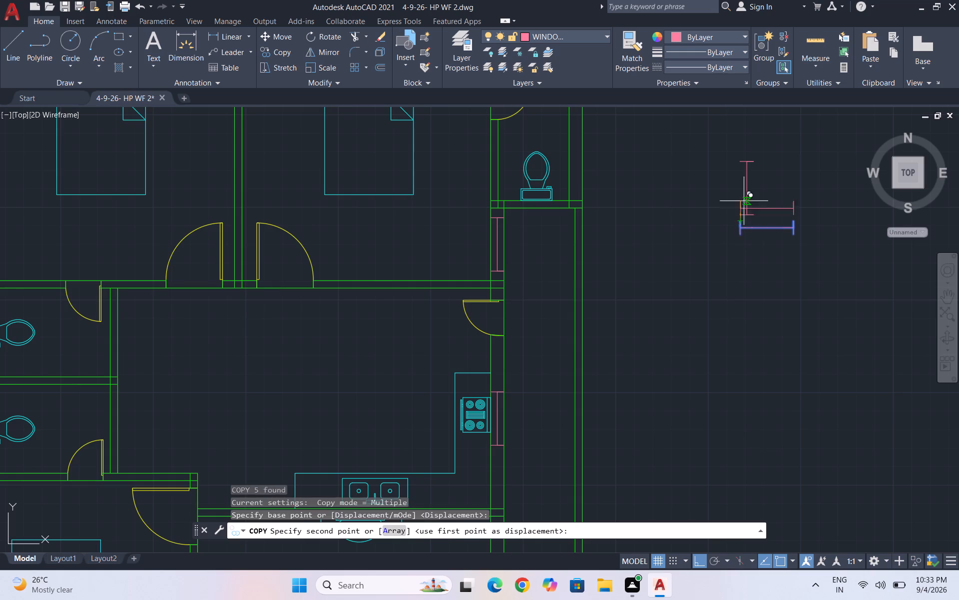
pyautogui.scroll(-2, 747, 201)
pyautogui.scroll(5, 648, 325)
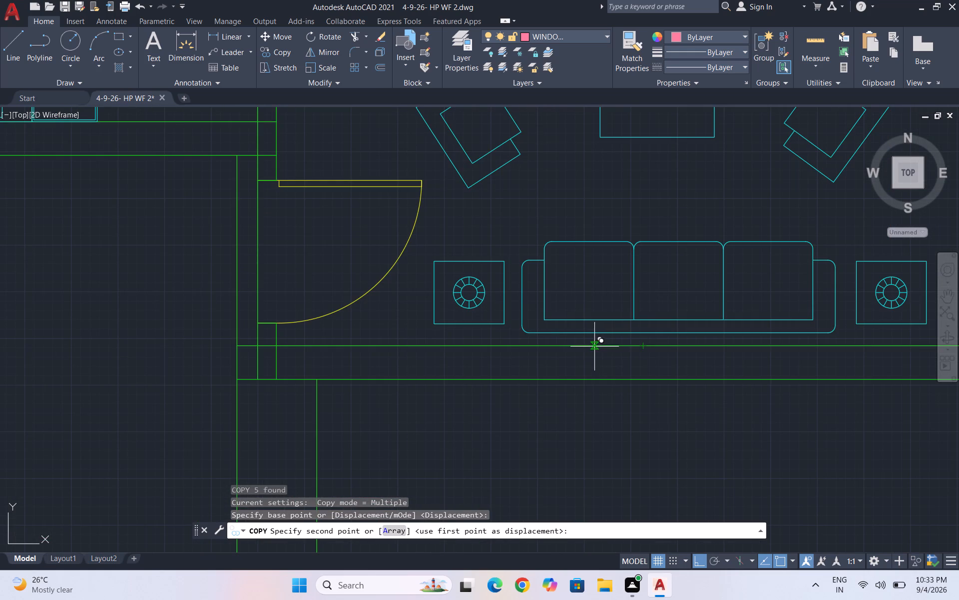
pyautogui.click(589, 347)
pyautogui.scroll(-2, 625, 326)
pyautogui.scroll(-1, 734, 271)
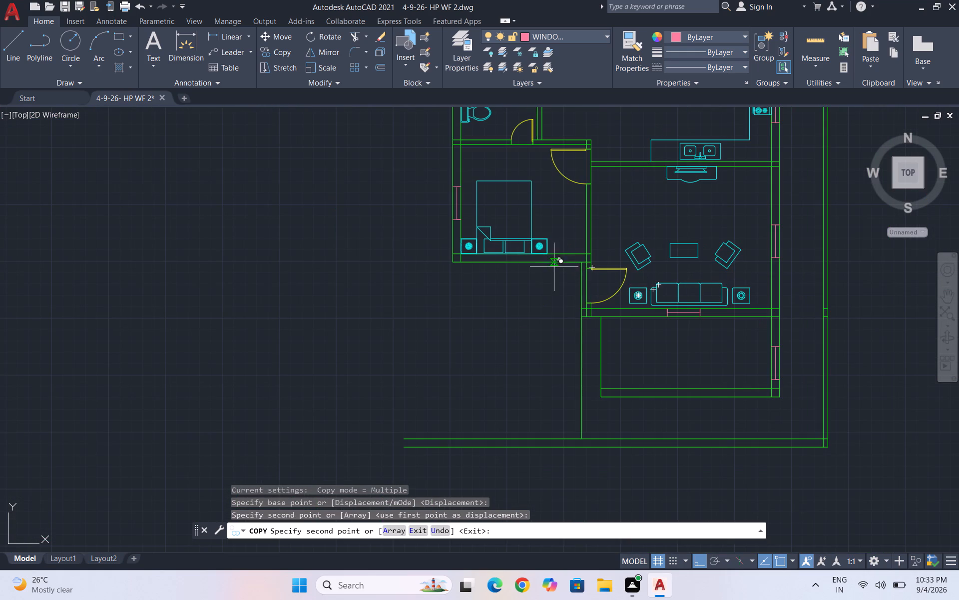
# Place another copy of the horizontal window in the lower-left bedroom's bottom wall behind the bed.
pyautogui.scroll(5, 487, 241)
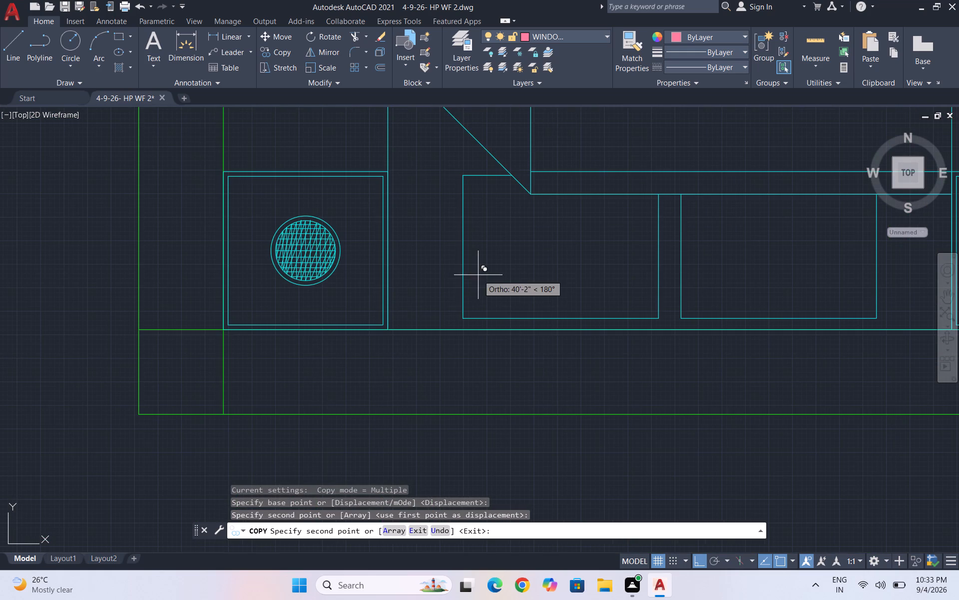
pyautogui.click(551, 329)
pyautogui.scroll(-5, 506, 327)
pyautogui.press('Escape')
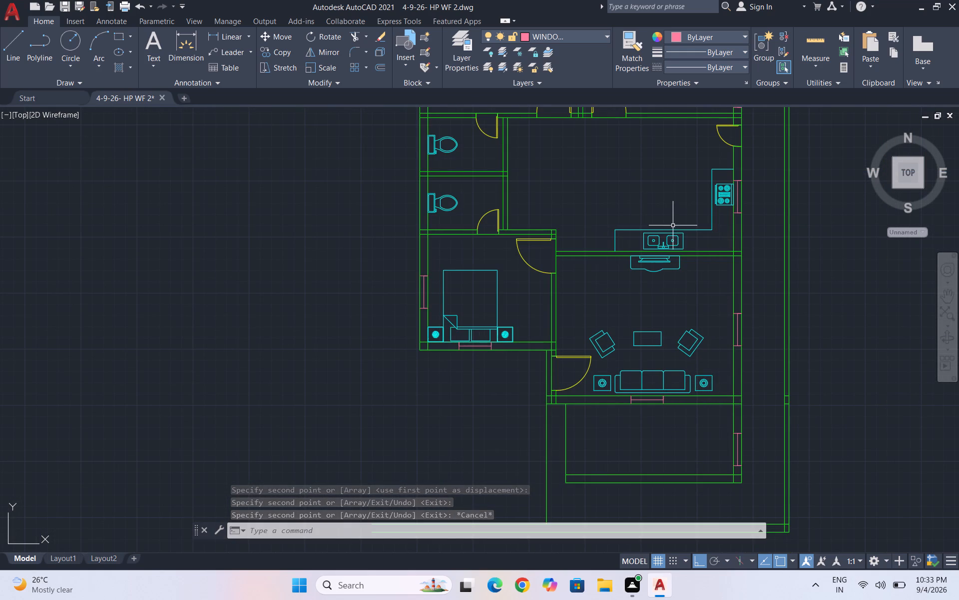
# Erase the two spare 3' windows, vertical and horizontal, lying outside the floor plan.
pyautogui.scroll(-1, 531, 263)
pyautogui.scroll(-1, 719, 237)
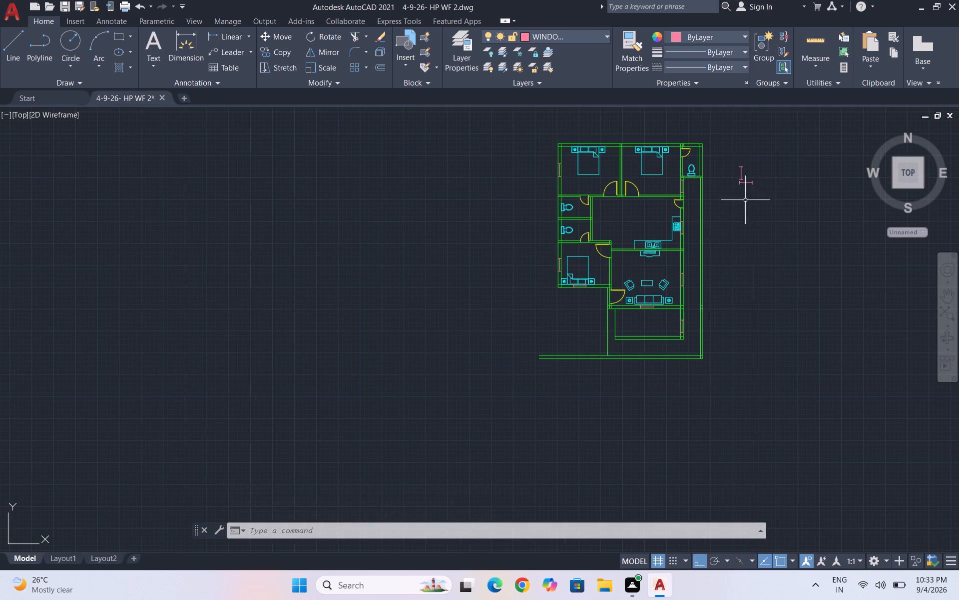
pyautogui.scroll(2, 735, 140)
pyautogui.scroll(1, 827, 312)
pyautogui.click(827, 312)
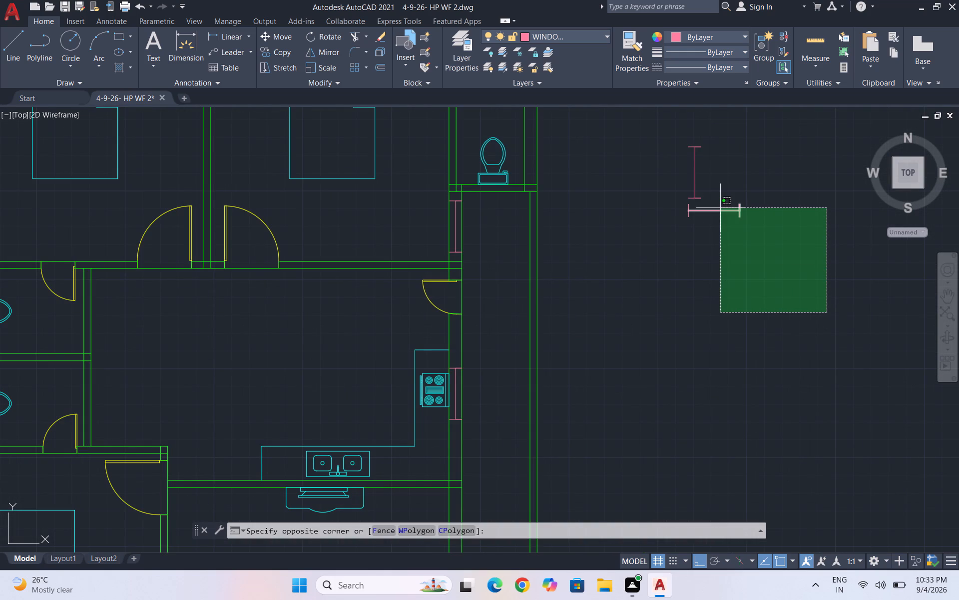
pyautogui.click(659, 132)
pyautogui.press('Delete')
pyautogui.press('BackSpace')
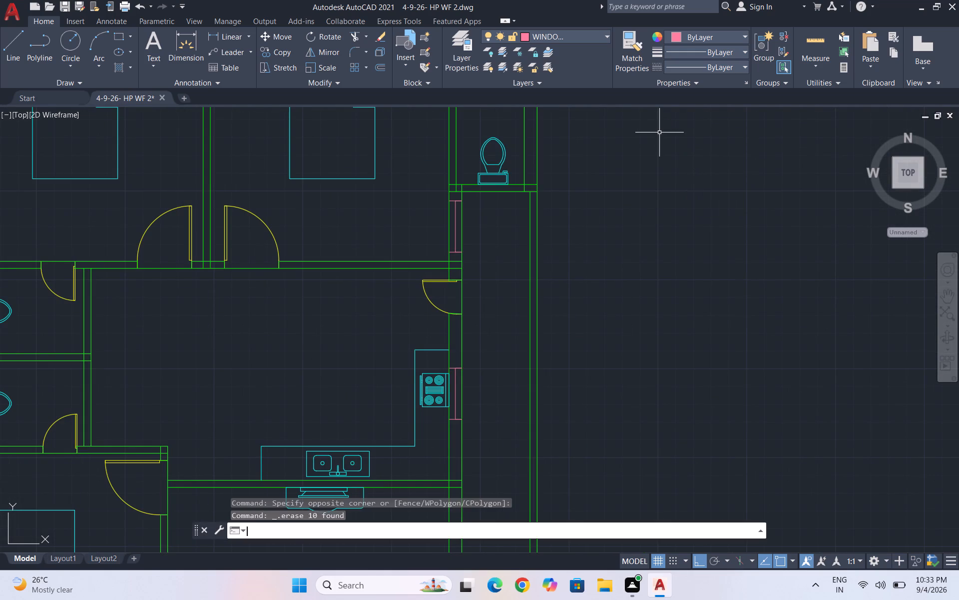
pyautogui.press('Escape')
pyautogui.press('Escape')
# Draw a 2' vertical line in the empty space beside the plan for a smaller window.
pyautogui.press('l')
pyautogui.press('Return')
pyautogui.click(652, 256)
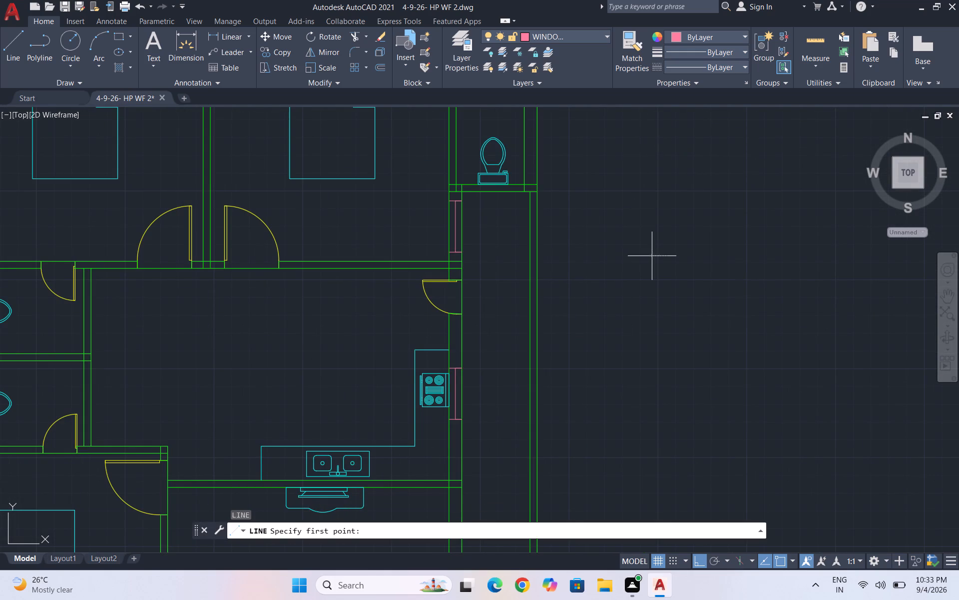
pyautogui.write("2'")
pyautogui.press('Return')
pyautogui.press('Return')
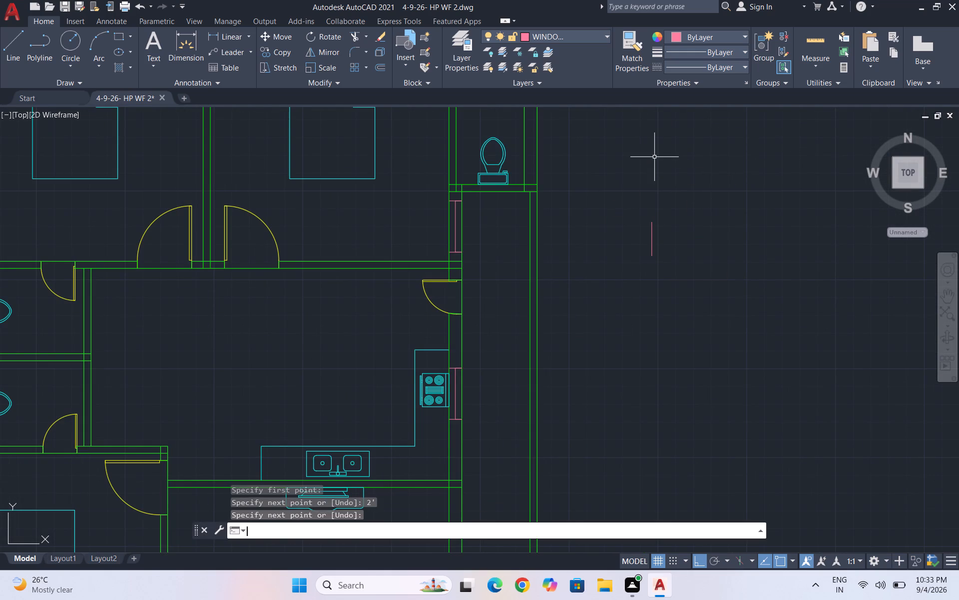
# Draw the window's end line across the 2' line's upper end, 4.5" to the right and 9" back to the left.
pyautogui.press('l')
pyautogui.press('Return')
pyautogui.scroll(2, 662, 224)
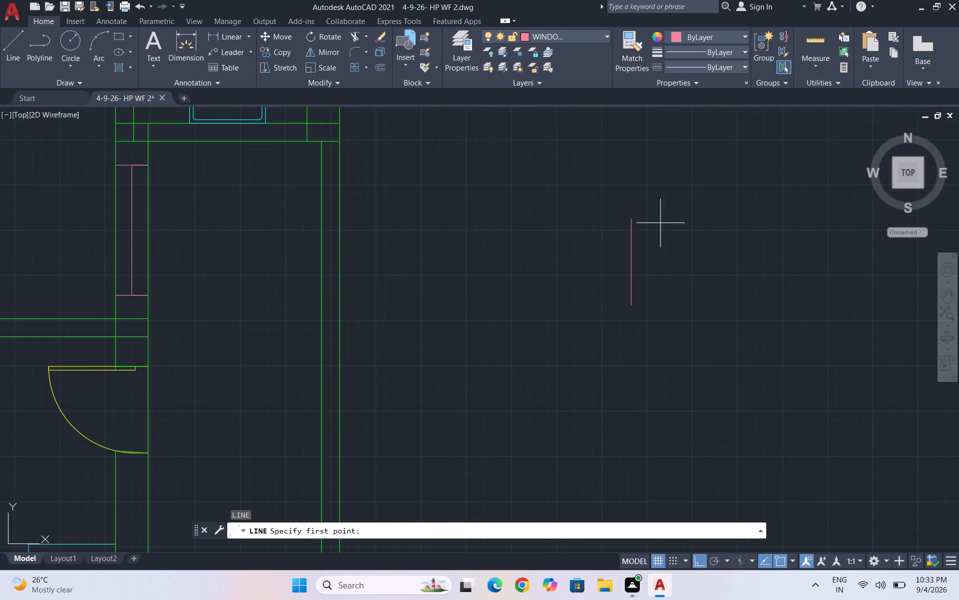
pyautogui.click(628, 219)
pyautogui.write('4.5')
pyautogui.press('Return')
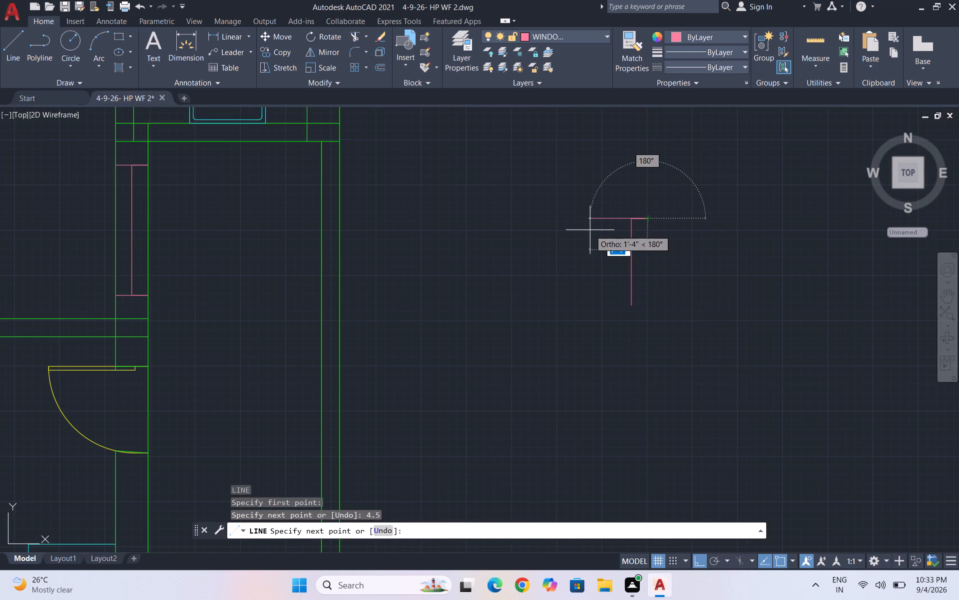
pyautogui.press('9')
pyautogui.press('Return')
pyautogui.press('Return')
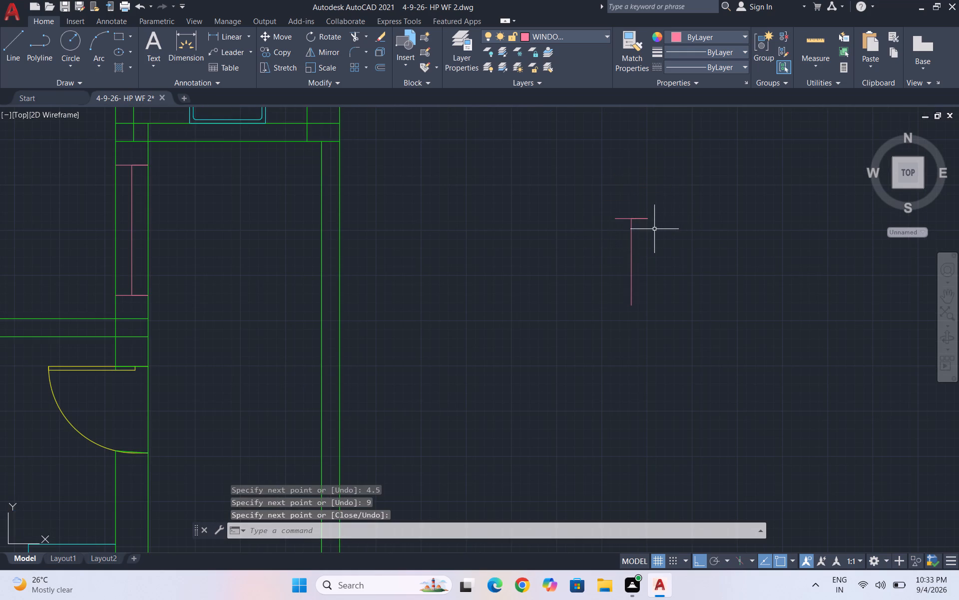
# Copy the 9" end line from the top of the 2' line to its bottom end.
pyautogui.click(652, 229)
pyautogui.click(637, 178)
pyautogui.write('co')
pyautogui.press('Return')
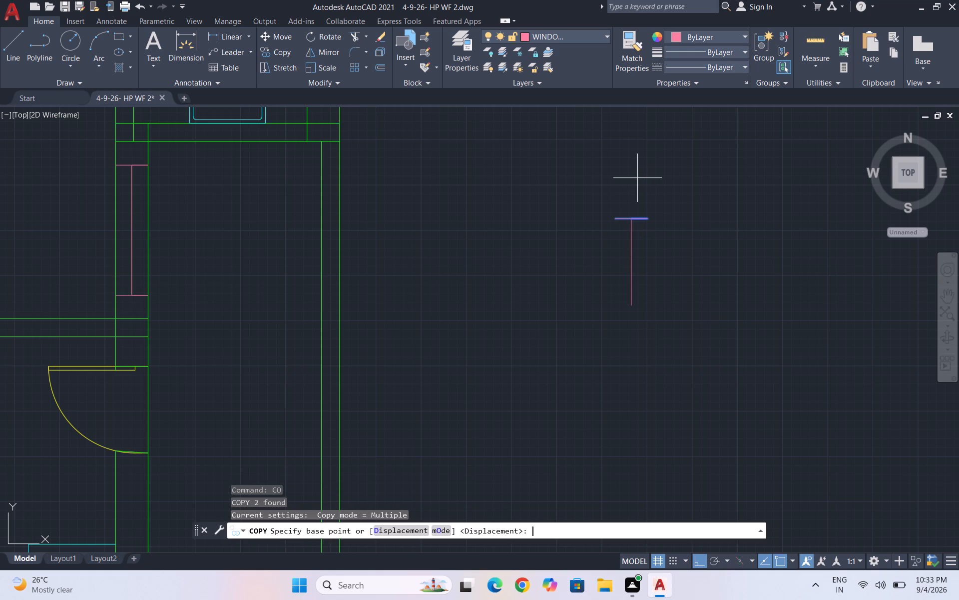
pyautogui.click(629, 218)
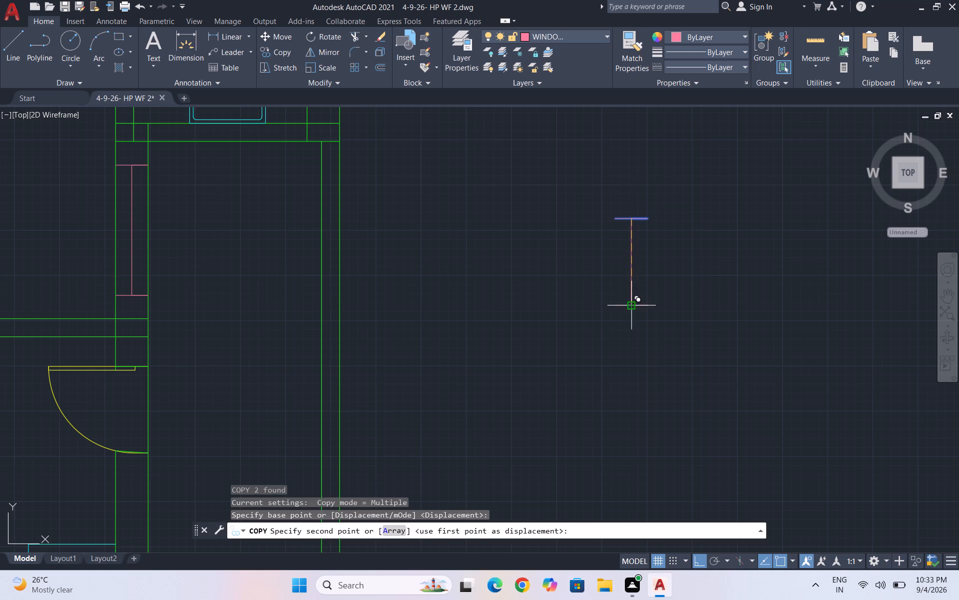
pyautogui.click(631, 308)
pyautogui.press('Escape')
# Copy the complete 2' vertical window to the empty space directly below it.
pyautogui.moveTo(694, 342); pyautogui.dragTo(687, 310)
pyautogui.click(606, 165)
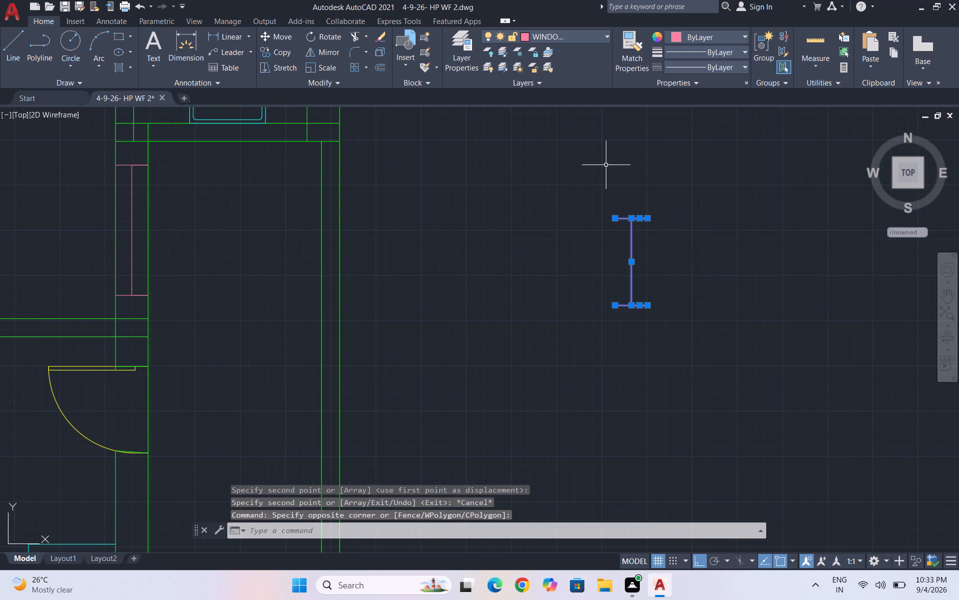
pyautogui.write('co')
pyautogui.press('Return')
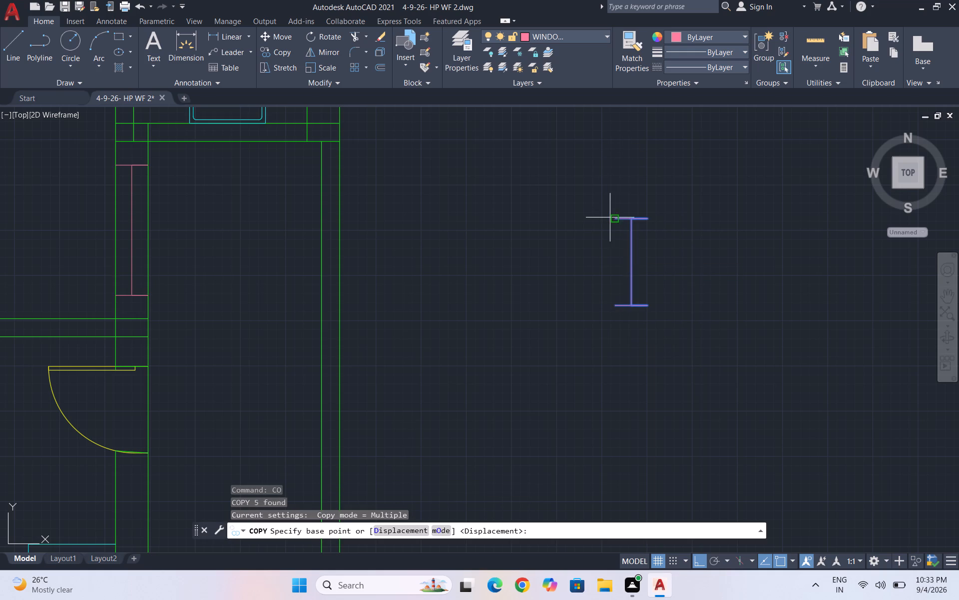
pyautogui.click(610, 216)
pyautogui.click(615, 387)
pyautogui.press('Escape')
# Rotate the lower 2' window copy 90° about its upper-left corner to make it horizontal.
pyautogui.moveTo(680, 492); pyautogui.dragTo(666, 486)
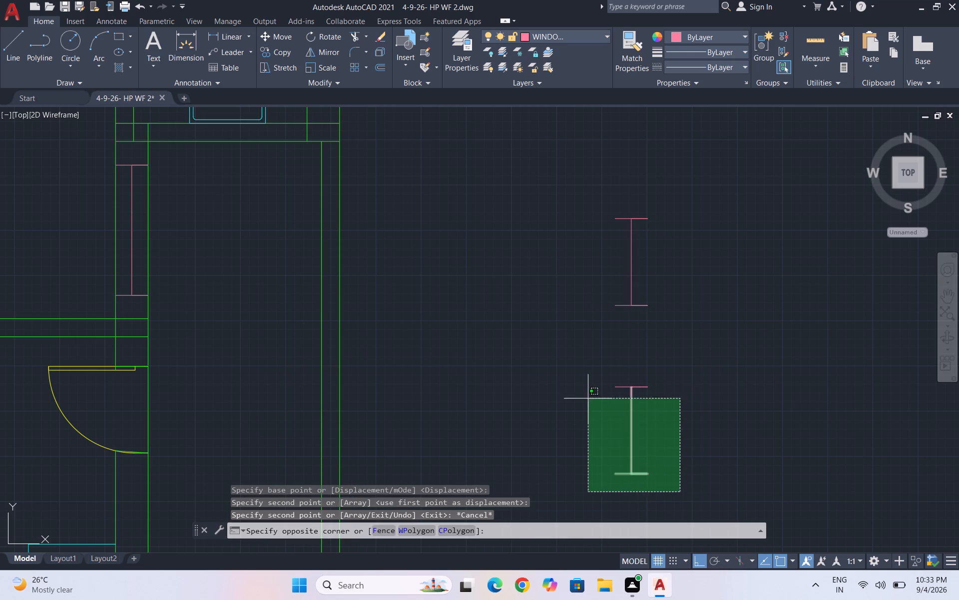
pyautogui.click(583, 341)
pyautogui.write('ro')
pyautogui.press('Return')
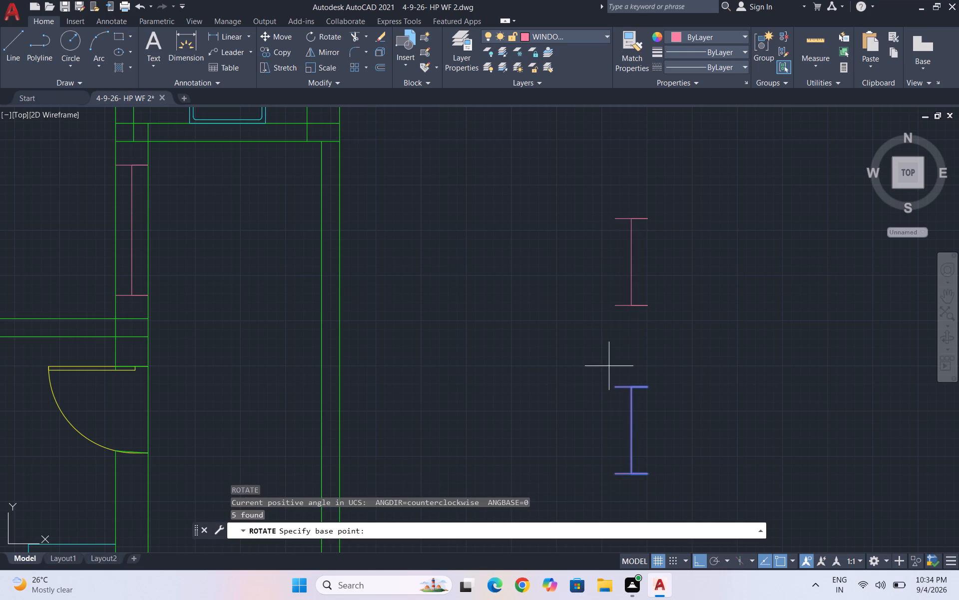
pyautogui.click(609, 386)
pyautogui.click(653, 197)
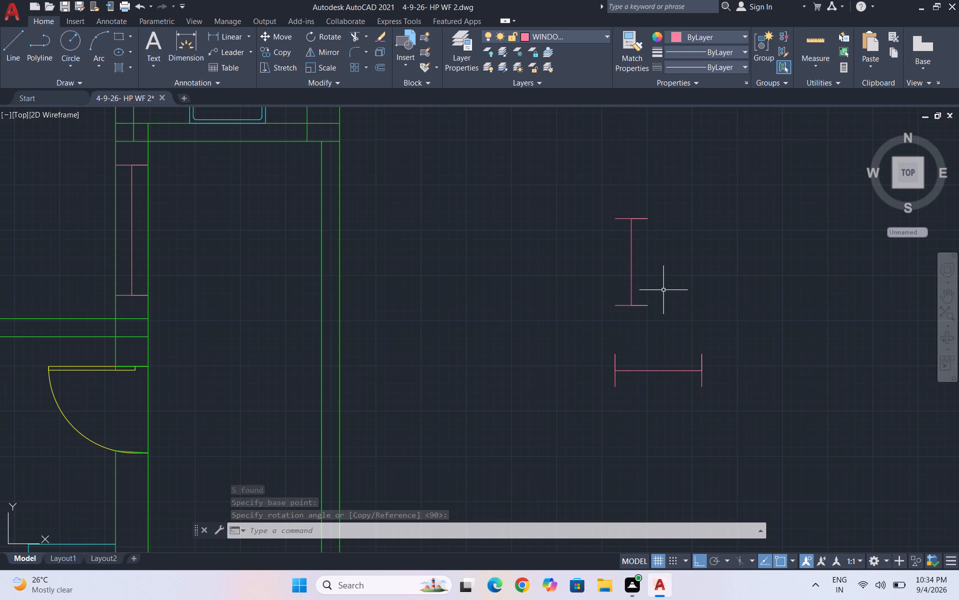
# Copy the horizontal 2' window into the bottom wall of the upper-right toilet room, behind the toilet.
pyautogui.scroll(-2, 714, 249)
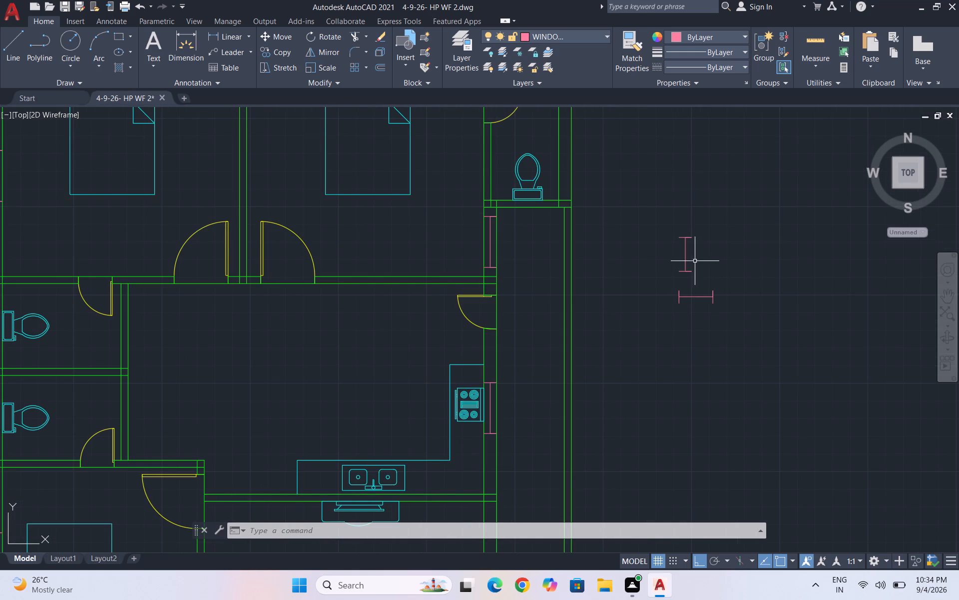
pyautogui.scroll(-1, 688, 252)
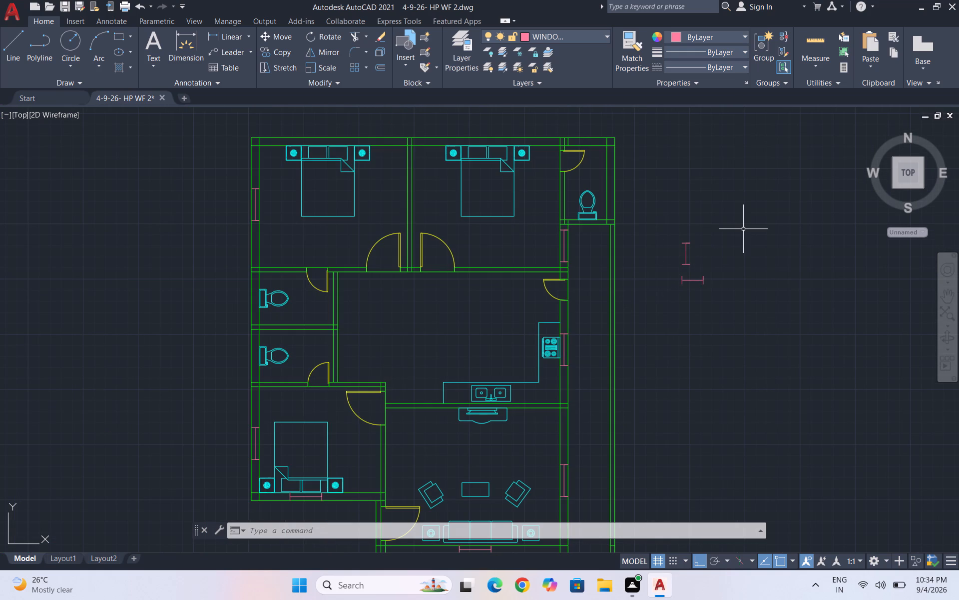
pyautogui.scroll(1, 701, 264)
pyautogui.moveTo(743, 323); pyautogui.dragTo(733, 320)
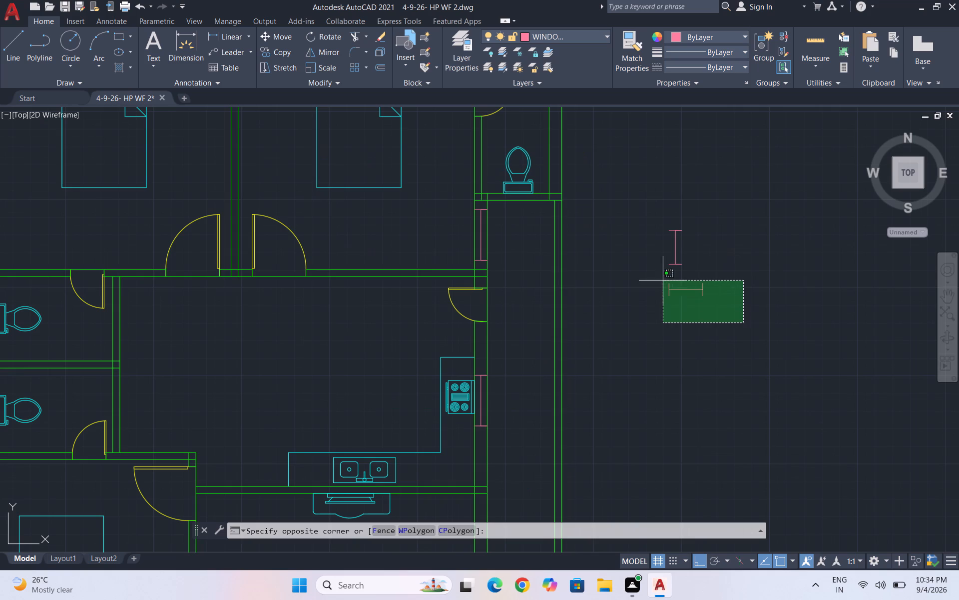
pyautogui.click(659, 276)
pyautogui.write('co')
pyautogui.press('Return')
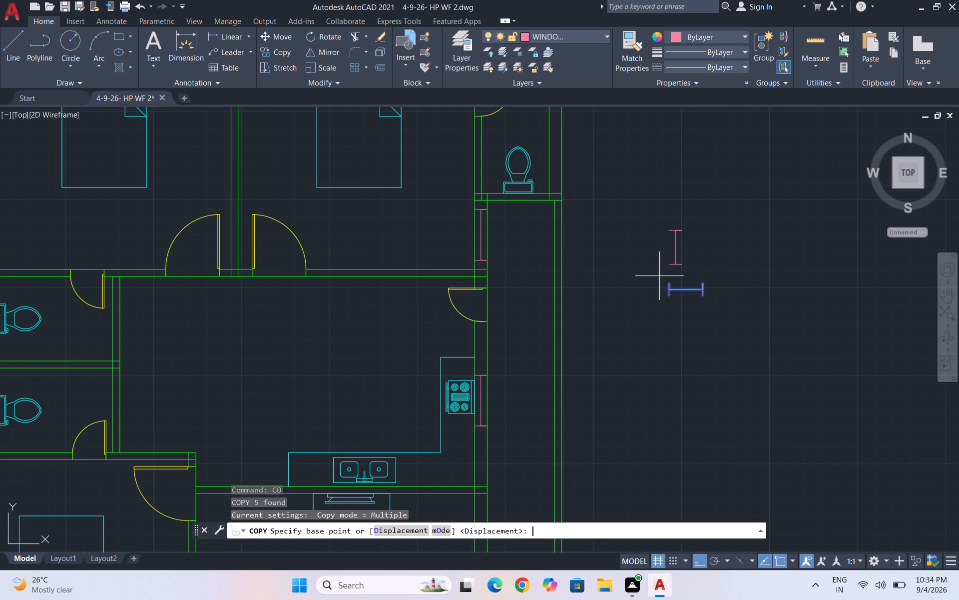
pyautogui.scroll(2, 667, 271)
pyautogui.click(665, 301)
pyautogui.scroll(-3, 707, 258)
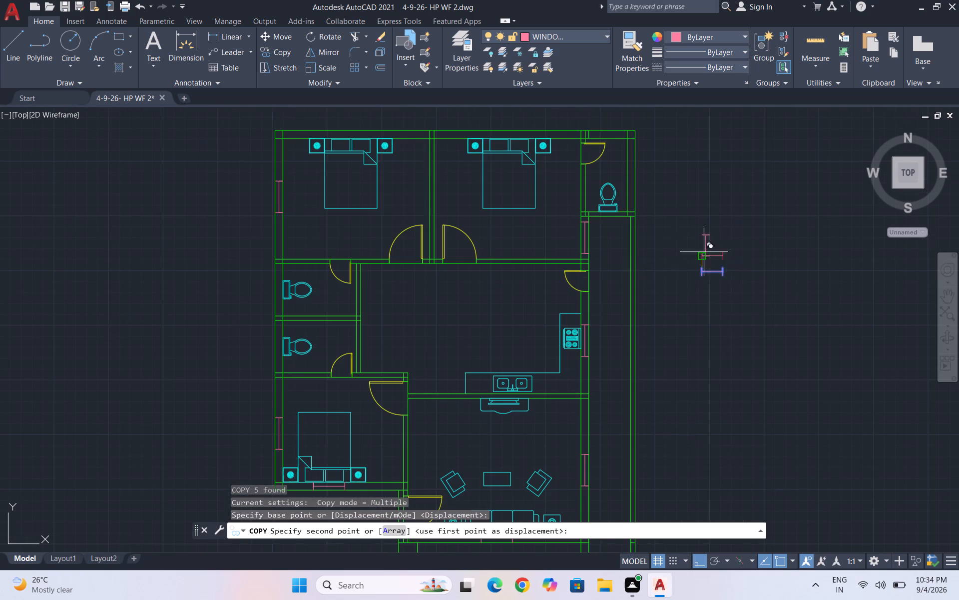
pyautogui.scroll(4, 605, 212)
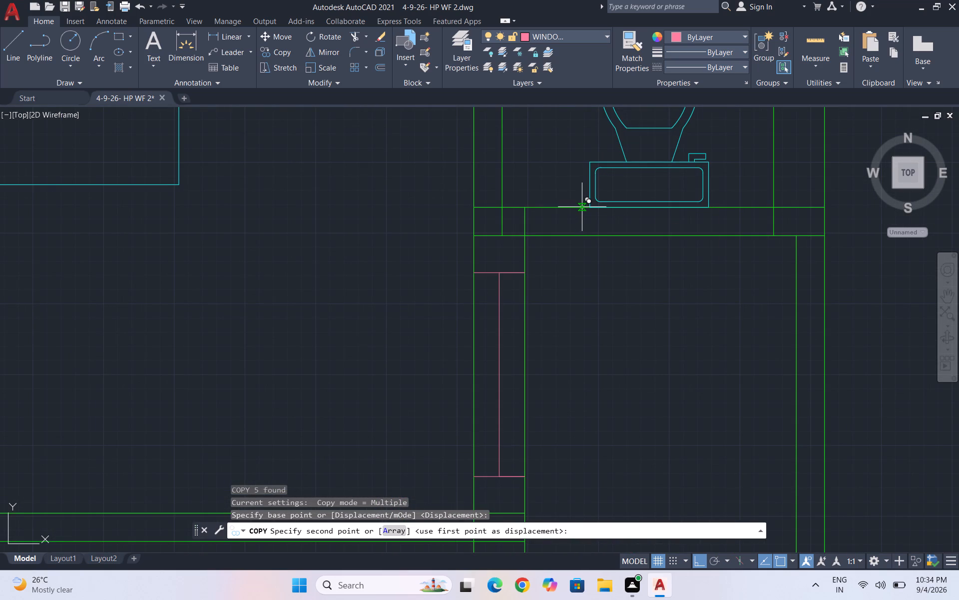
pyautogui.click(582, 206)
pyautogui.scroll(-3, 592, 190)
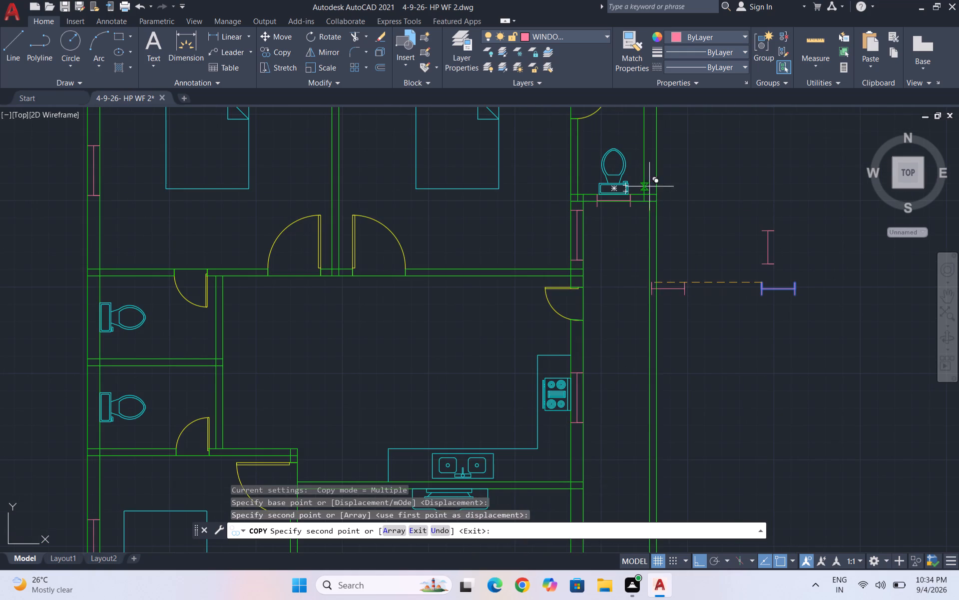
pyautogui.press('Escape')
pyautogui.scroll(3, 596, 178)
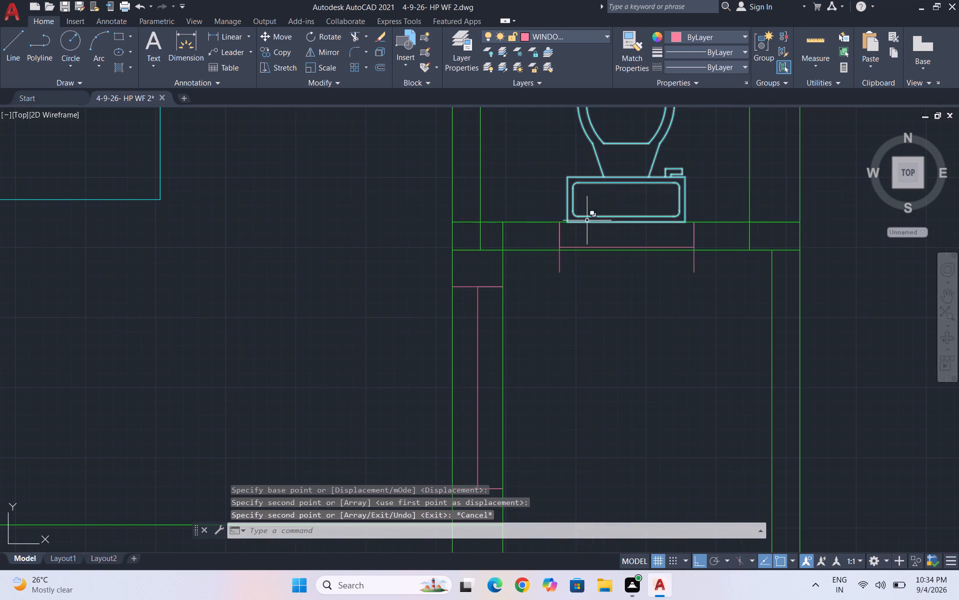
# Delete the oversized horizontal 2' window copy from the bottom wall of the upper-right toilet room.
pyautogui.scroll(4, 576, 226)
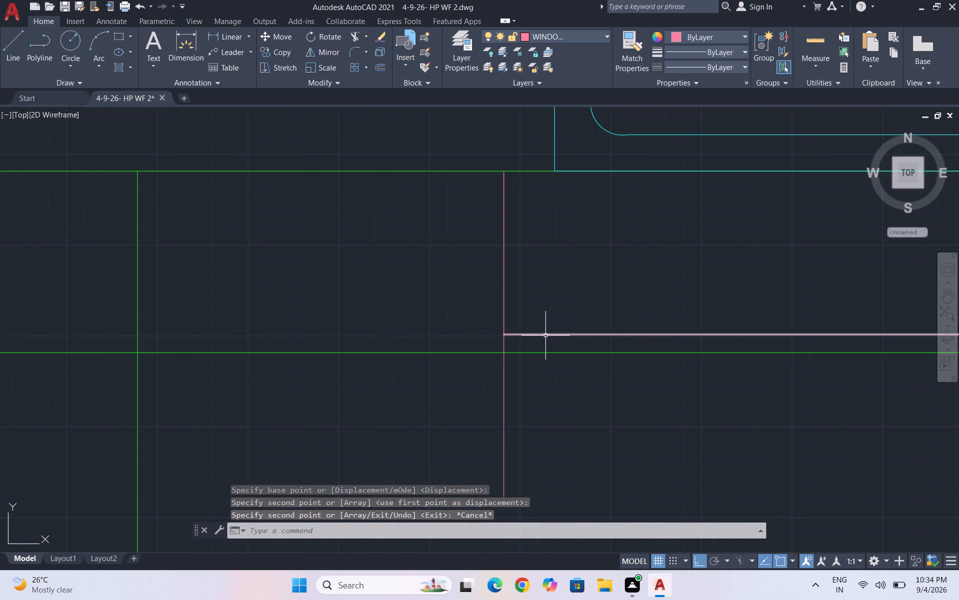
pyautogui.click(545, 336)
pyautogui.moveTo(608, 282); pyautogui.dragTo(528, 270)
pyautogui.click(448, 259)
pyautogui.scroll(-3, 447, 241)
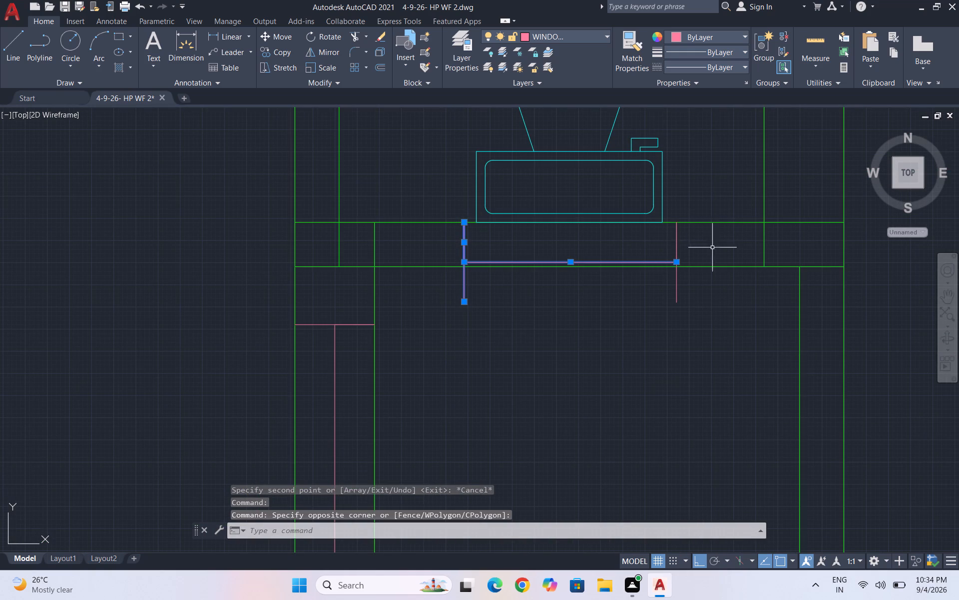
pyautogui.moveTo(711, 247); pyautogui.dragTo(646, 248)
pyautogui.click(612, 244)
pyautogui.press('Delete')
pyautogui.scroll(-2, 612, 233)
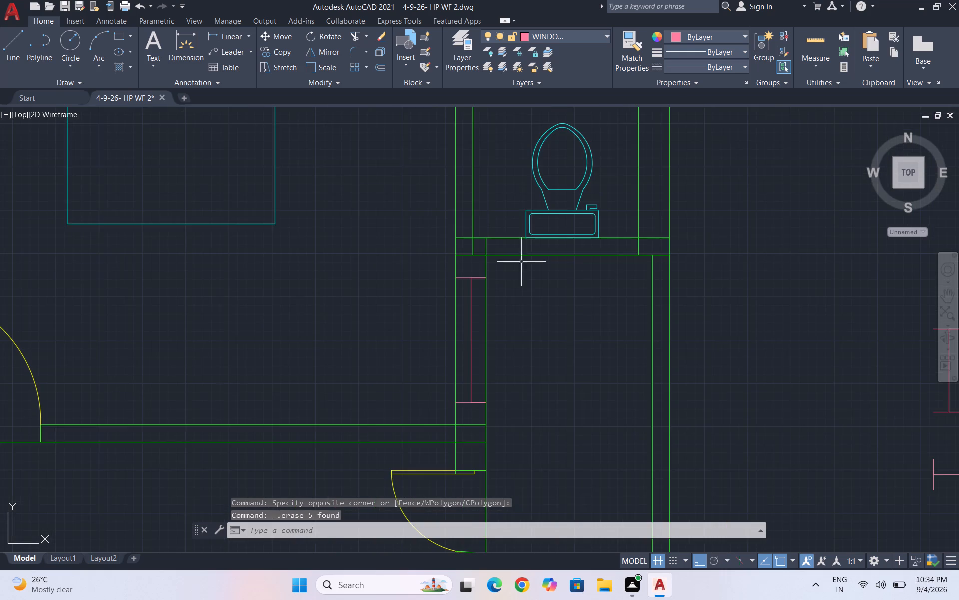
pyautogui.scroll(-2, 780, 258)
pyautogui.press('Escape')
# Draw a 2' horizontal line in the empty space outside the plan, beside the upper-right toilet room.
pyautogui.scroll(1, 862, 204)
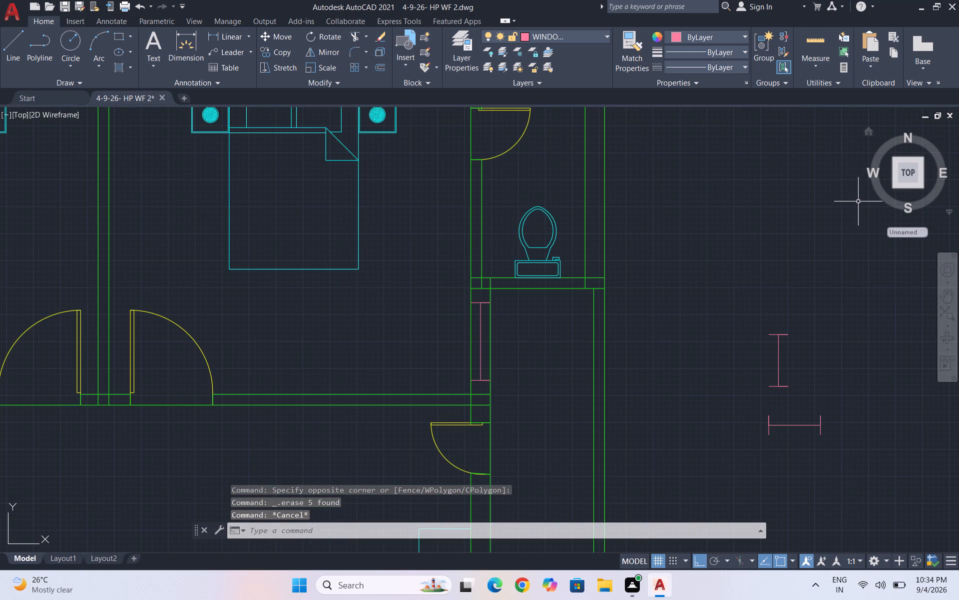
pyautogui.press('l')
pyautogui.press('Return')
pyautogui.moveTo(717, 251); pyautogui.dragTo(724, 254)
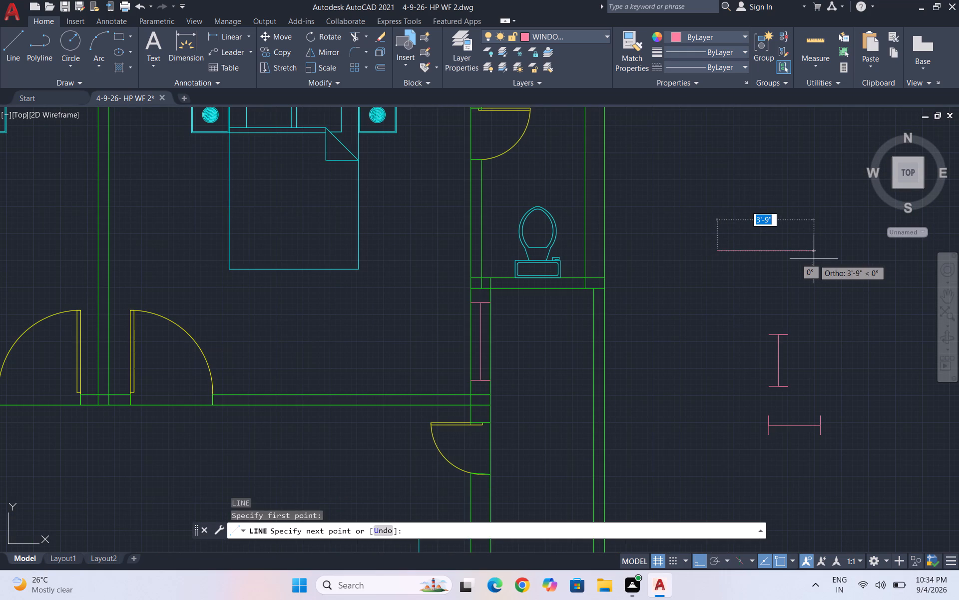
pyautogui.write("2'")
pyautogui.press('Return')
pyautogui.press('Return')
# Draw a vertical end line at the left end of the new 2' line, 2.25" up and 5" back down.
pyautogui.press('l')
pyautogui.press('Return')
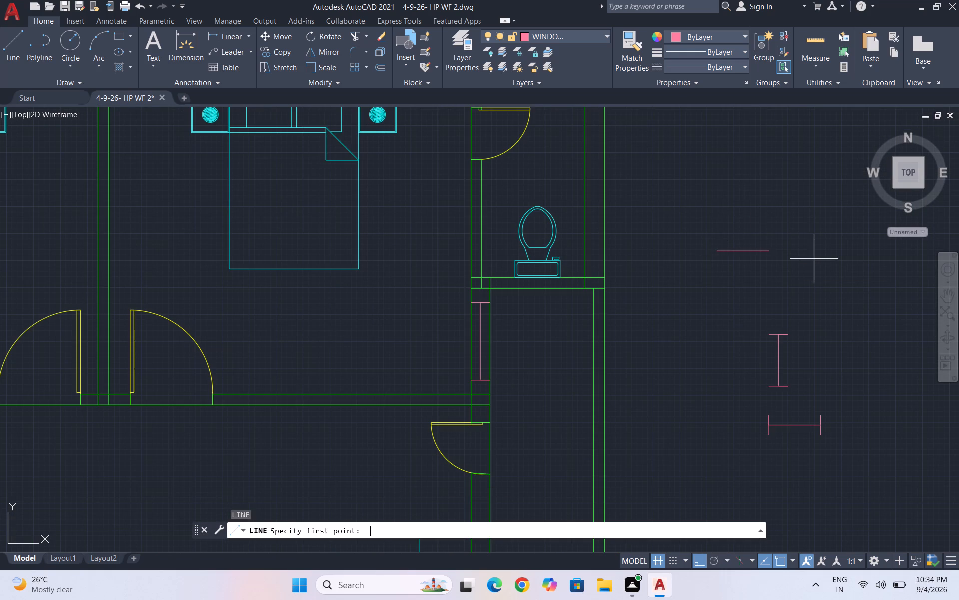
pyautogui.click(717, 251)
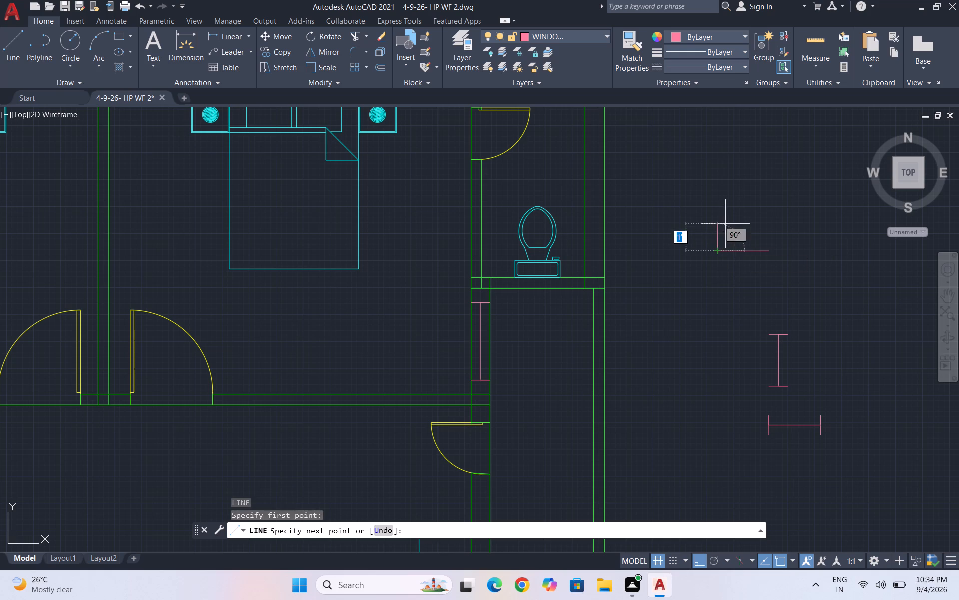
pyautogui.write('2.25')
pyautogui.press('Return')
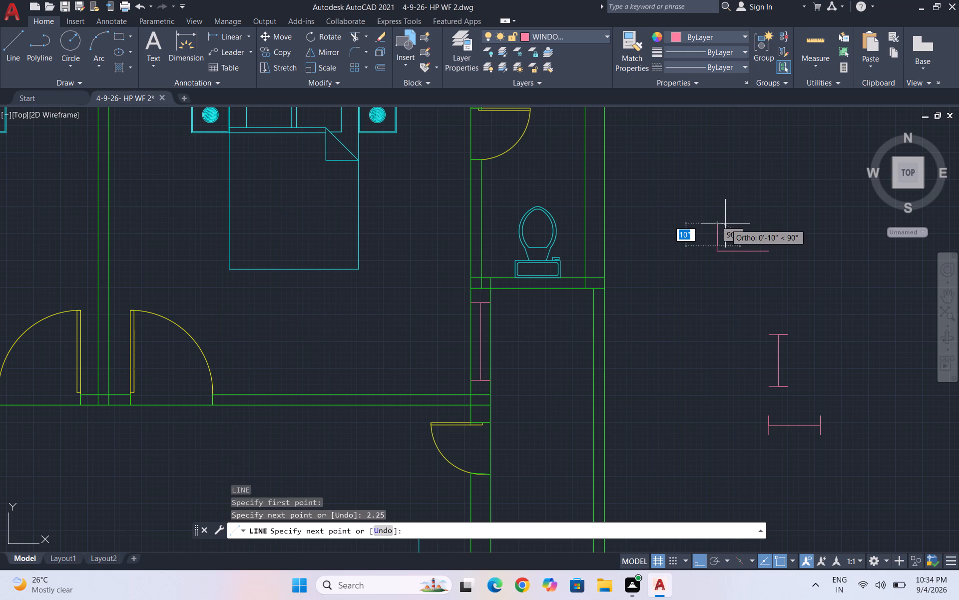
pyautogui.press('4')
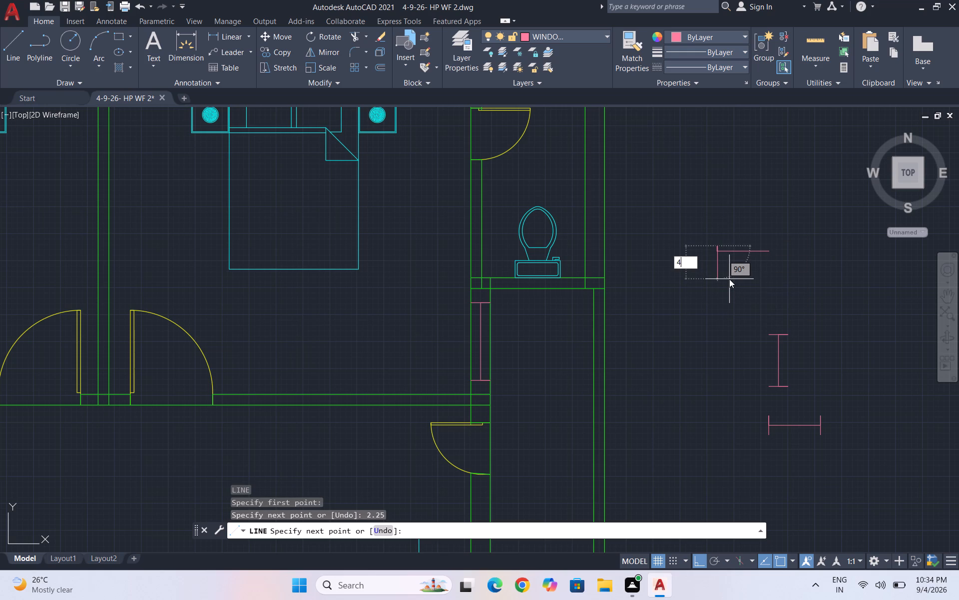
pyautogui.press('Escape')
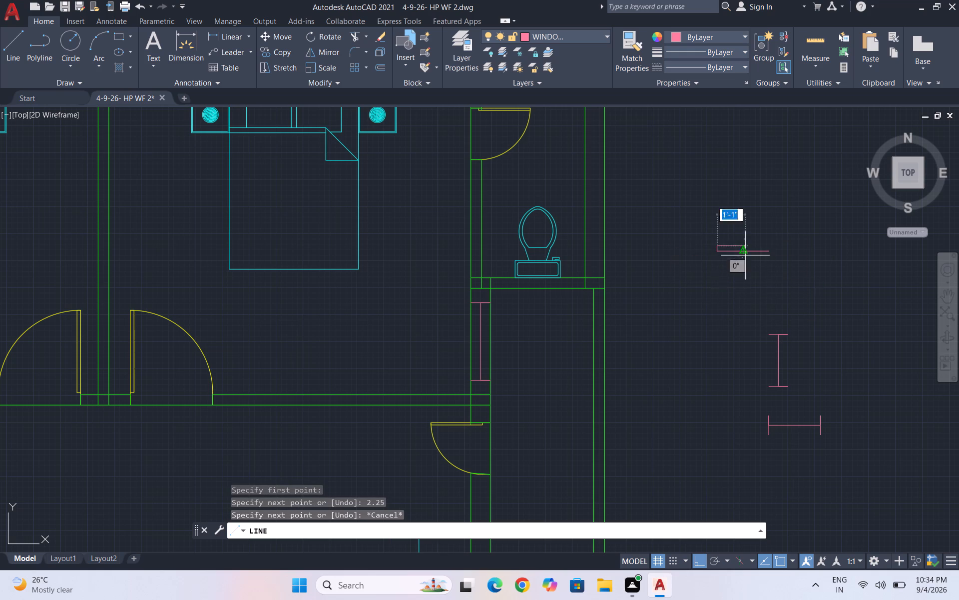
pyautogui.press('5')
pyautogui.press('Return')
pyautogui.press('Return')
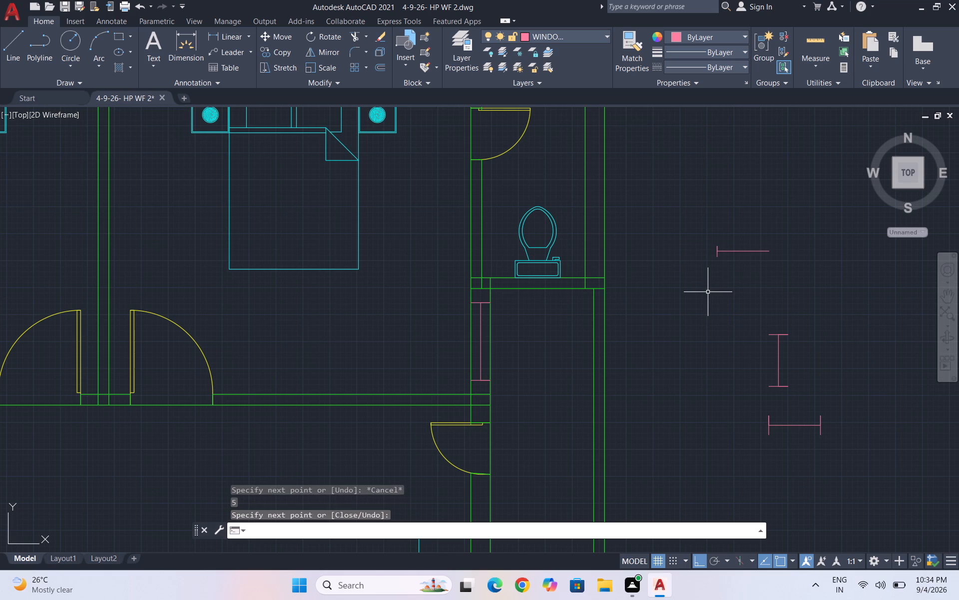
# Copy the short vertical end line to the right end of the new 2' line.
pyautogui.scroll(2, 745, 233)
pyautogui.click(675, 266)
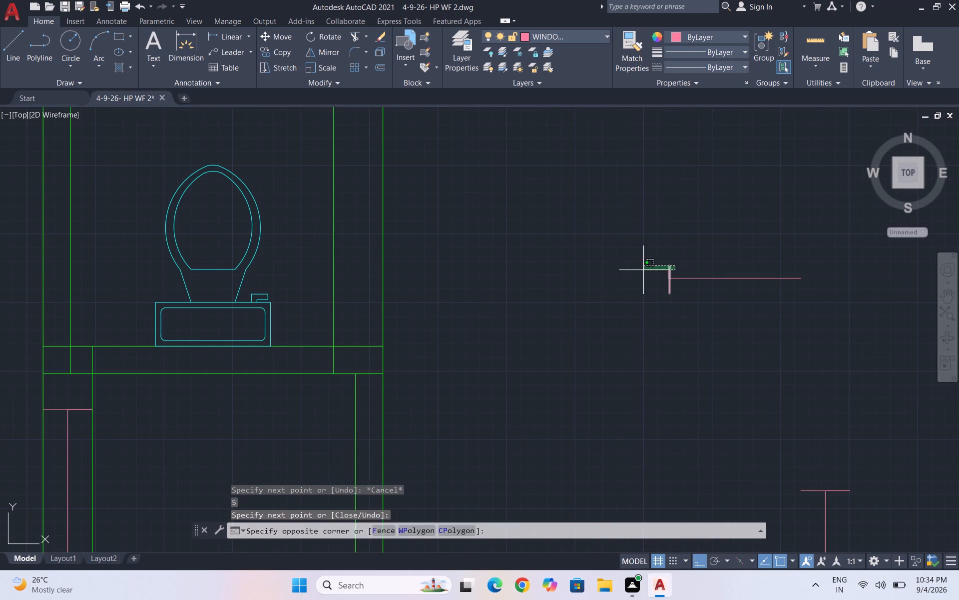
pyautogui.click(642, 269)
pyautogui.write('co')
pyautogui.press('Return')
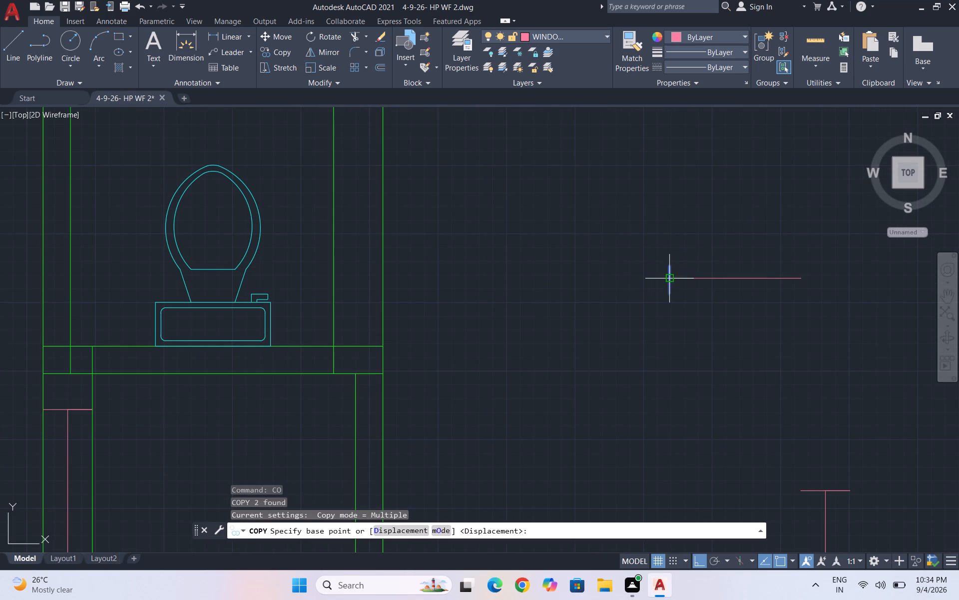
pyautogui.click(666, 280)
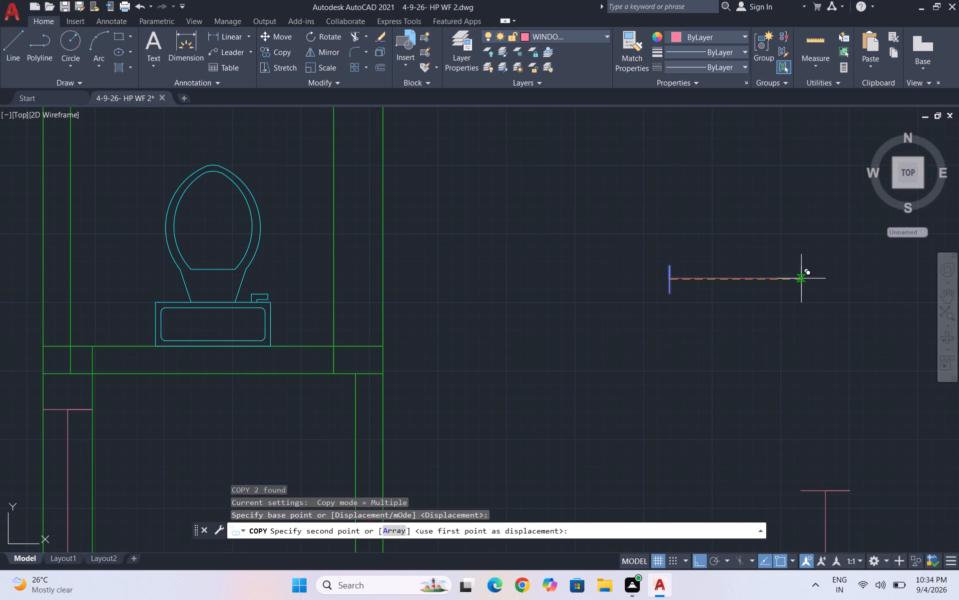
pyautogui.click(800, 277)
pyautogui.press('Escape')
# Copy the new narrow 2' horizontal window into the upper-right toilet room's bottom wall, behind the toilet.
pyautogui.scroll(-1, 824, 249)
pyautogui.moveTo(851, 288); pyautogui.dragTo(843, 287)
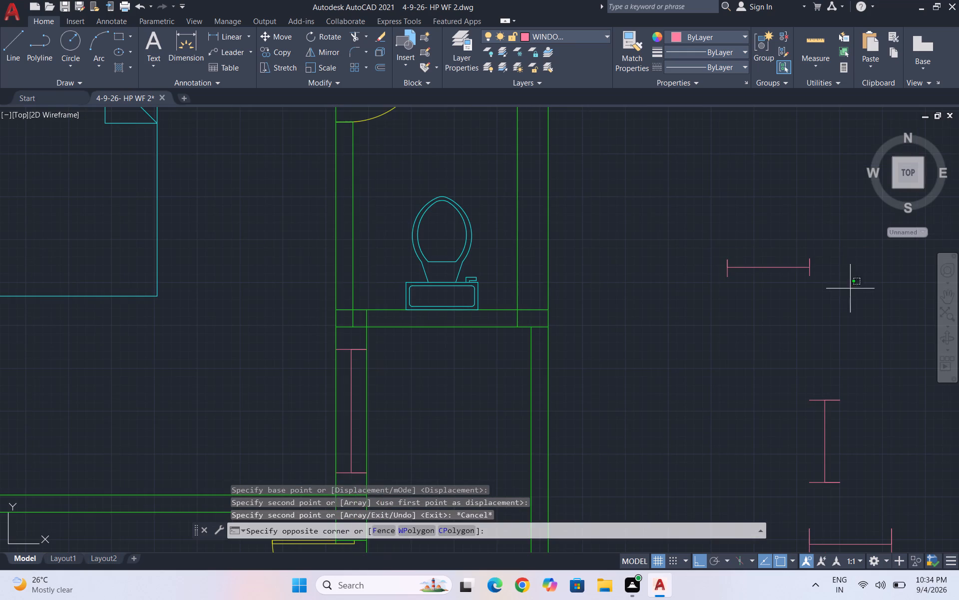
pyautogui.moveTo(843, 287); pyautogui.dragTo(835, 287)
pyautogui.click(692, 242)
pyautogui.write('co')
pyautogui.press('Return')
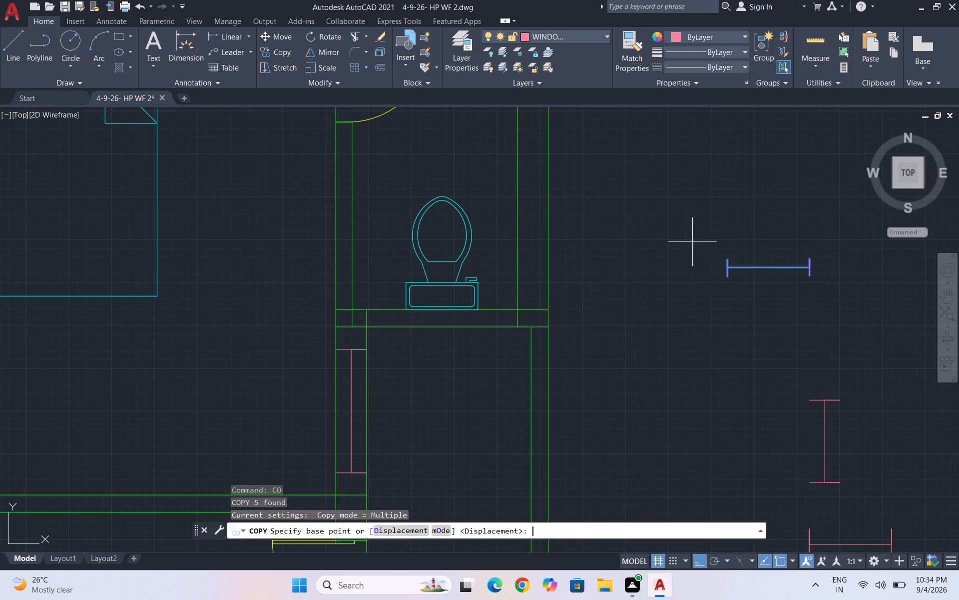
pyautogui.click(727, 256)
pyautogui.scroll(-3, 645, 243)
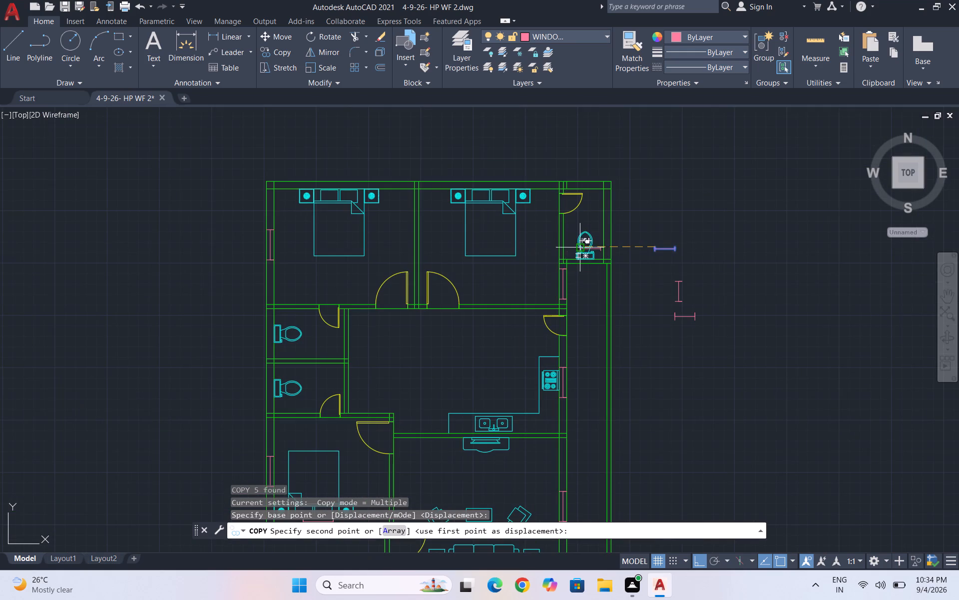
pyautogui.scroll(3, 583, 245)
pyautogui.scroll(2, 548, 299)
pyautogui.click(544, 297)
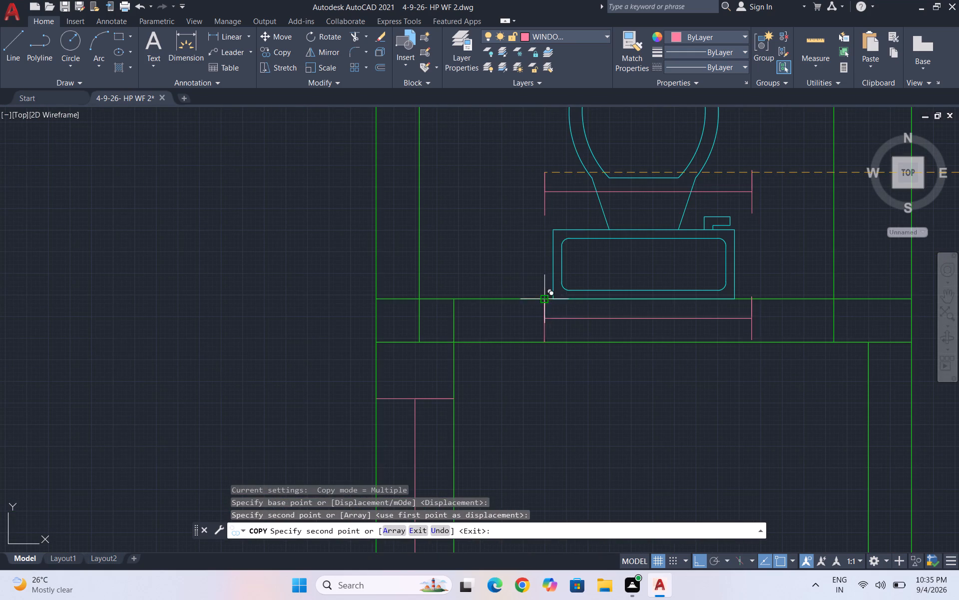
pyautogui.scroll(-4, 560, 299)
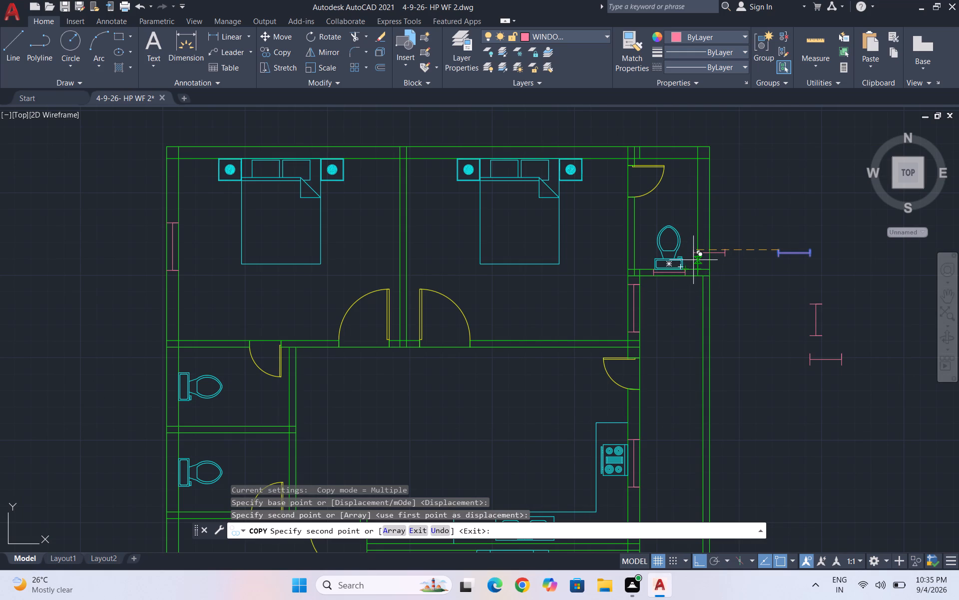
pyautogui.press('Escape')
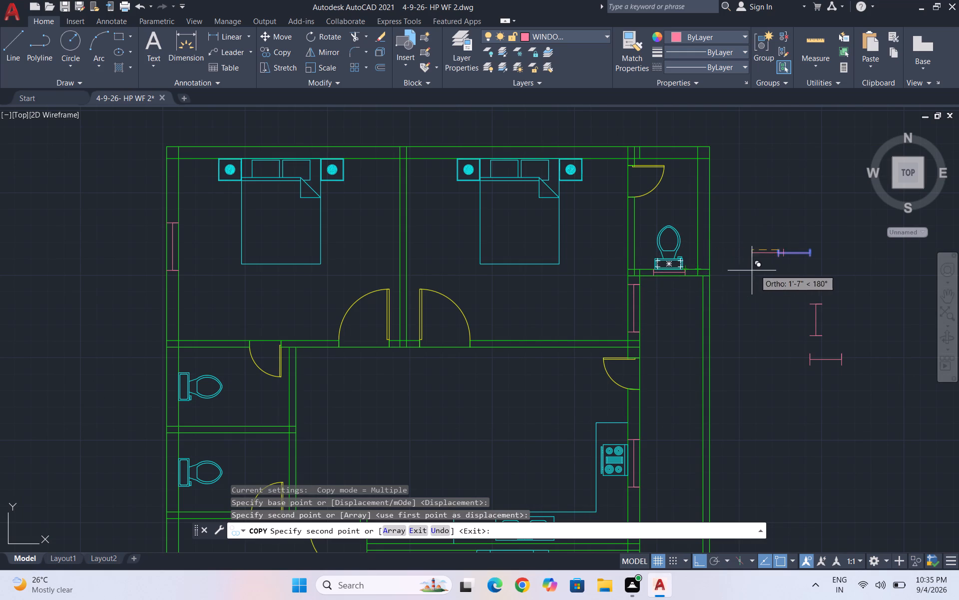
# Rotate the spare narrow 2' window outside the plan 90° about the top of its left end line.
pyautogui.moveTo(835, 266); pyautogui.dragTo(826, 266)
pyautogui.click(747, 233)
pyautogui.write('ro')
pyautogui.press('Return')
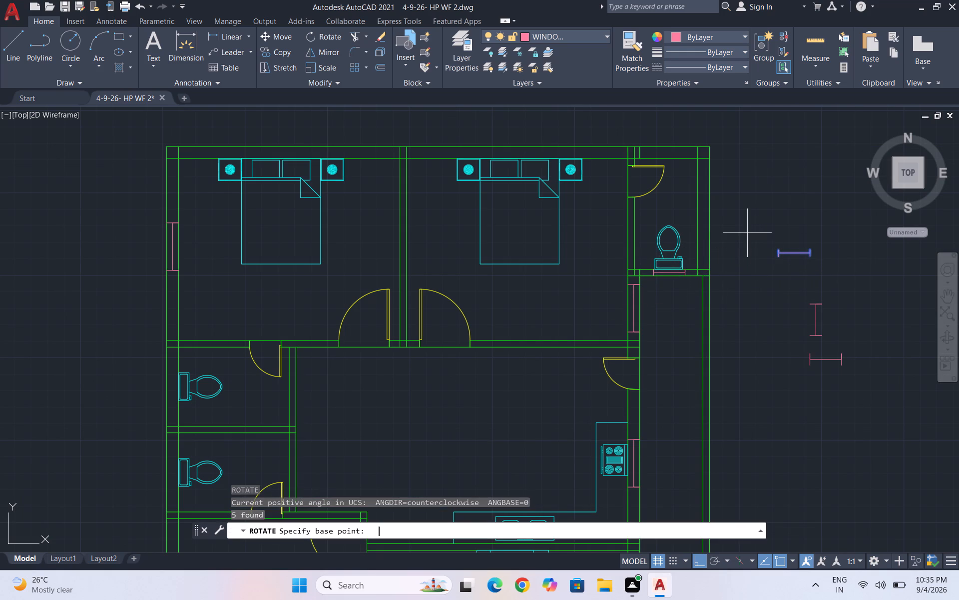
pyautogui.click(779, 249)
pyautogui.click(795, 165)
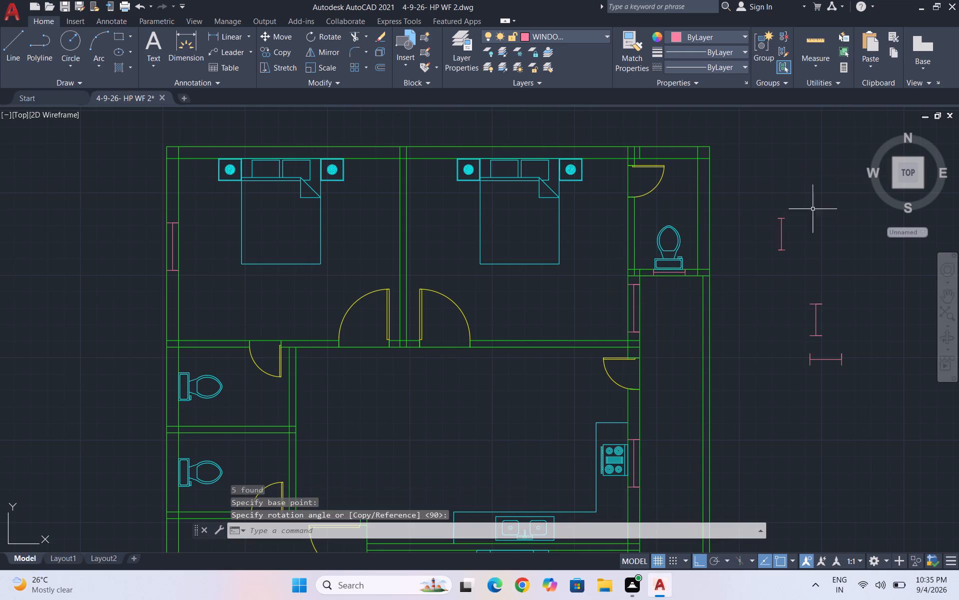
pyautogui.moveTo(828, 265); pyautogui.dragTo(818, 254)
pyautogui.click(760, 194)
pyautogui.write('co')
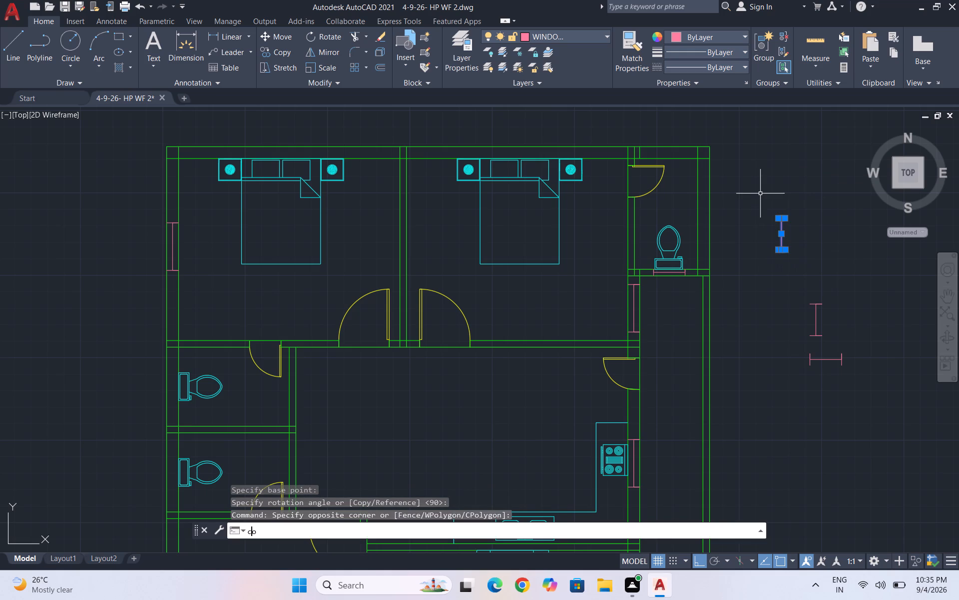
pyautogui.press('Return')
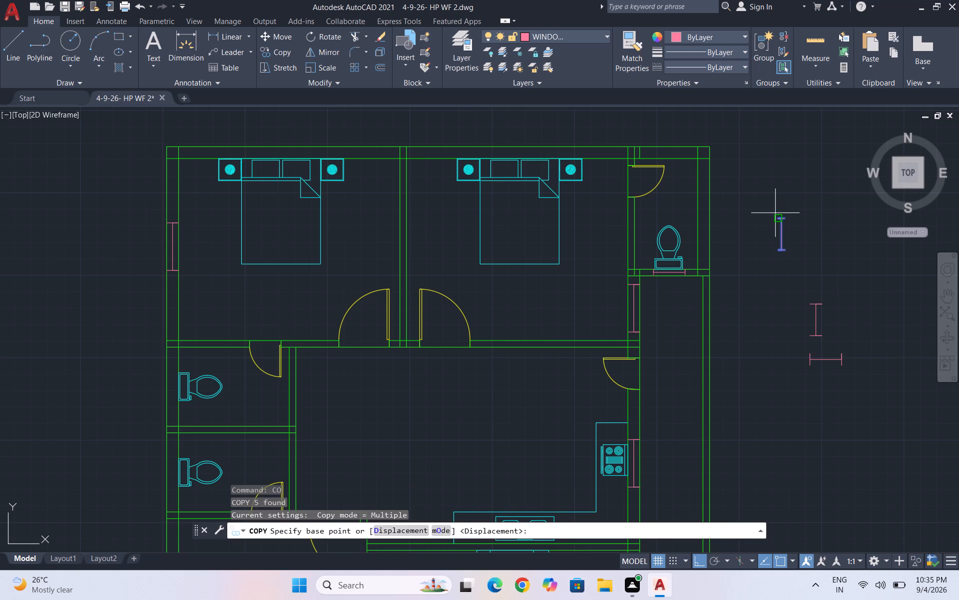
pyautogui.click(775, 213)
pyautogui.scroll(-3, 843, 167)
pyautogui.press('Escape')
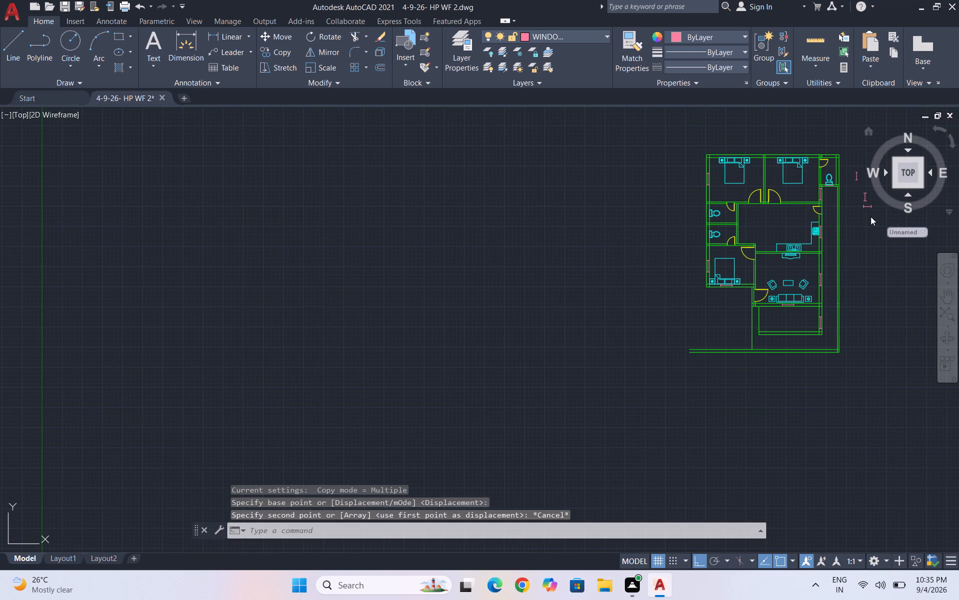
# Copy the spare vertical 2' window with 9" ends into the left outer wall behind each of the two stacked toilets.
pyautogui.scroll(3, 866, 162)
pyautogui.scroll(2, 783, 214)
pyautogui.scroll(-3, 901, 228)
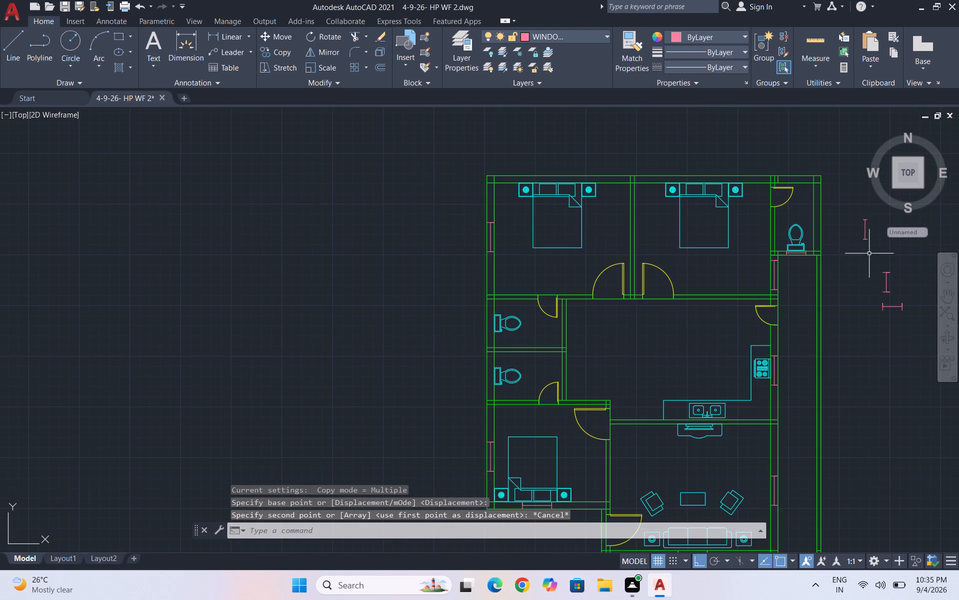
pyautogui.scroll(-1, 821, 278)
pyautogui.scroll(2, 882, 241)
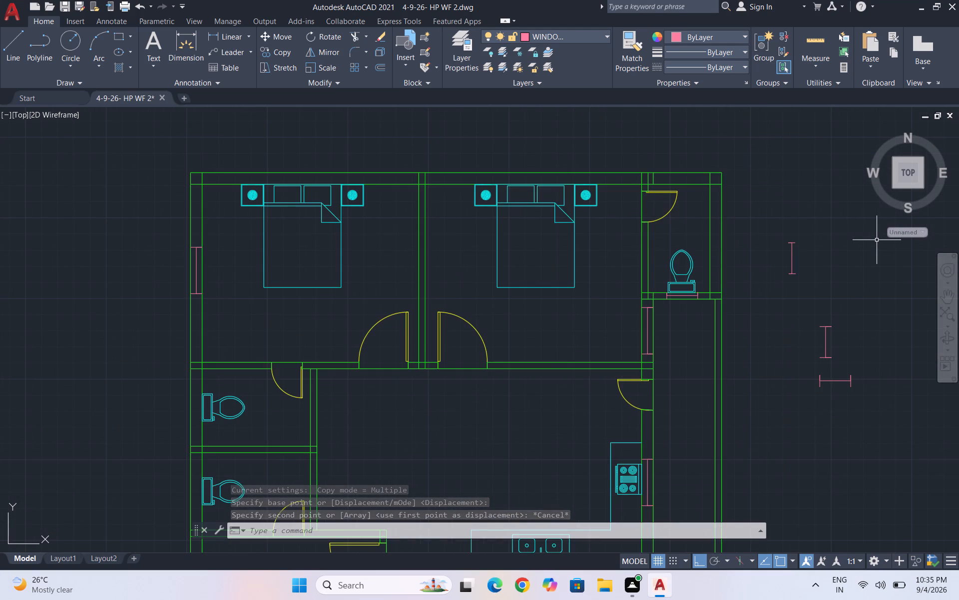
pyautogui.moveTo(837, 363); pyautogui.dragTo(830, 362)
pyautogui.click(805, 313)
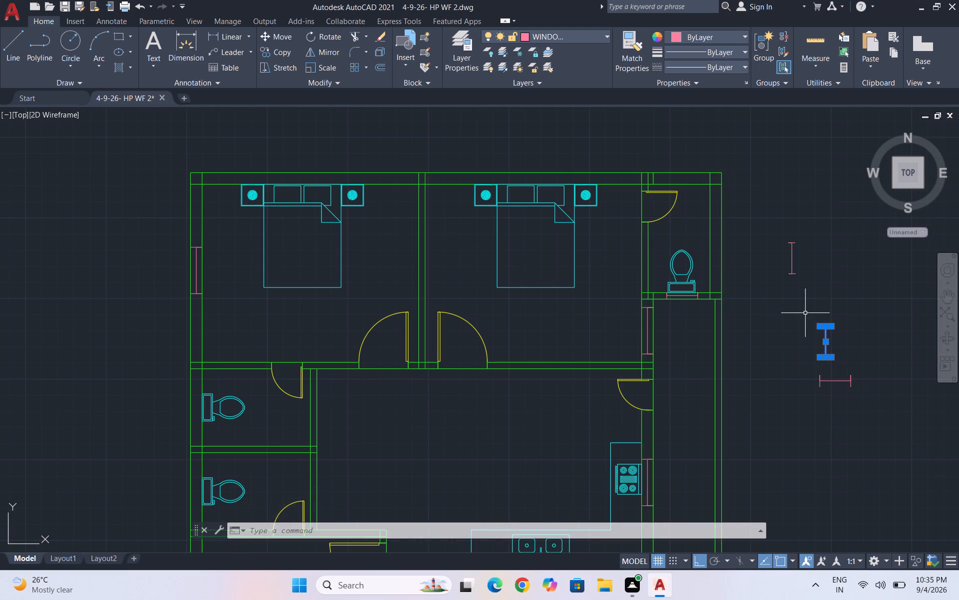
pyautogui.write('co')
pyautogui.press('Return')
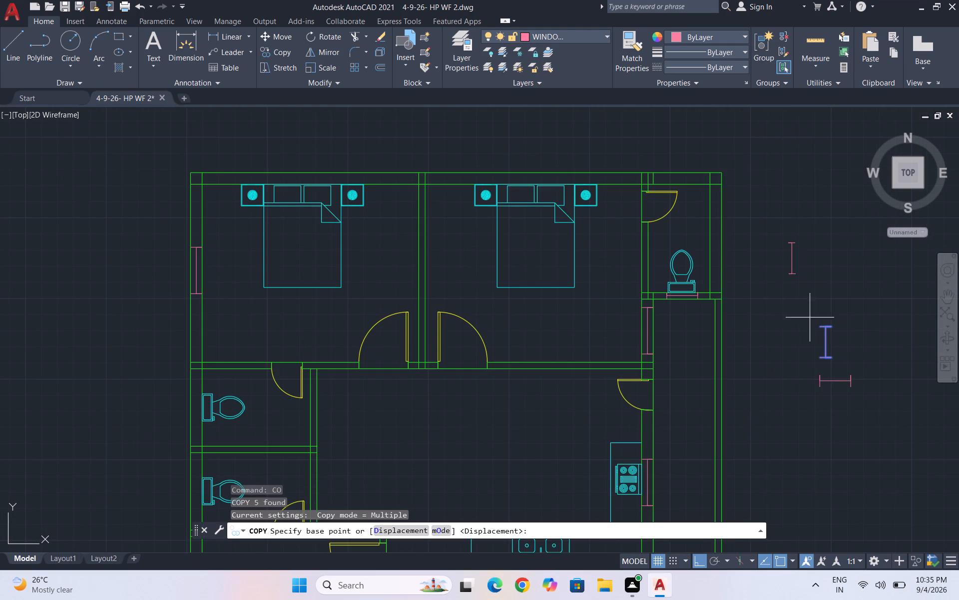
pyautogui.click(818, 326)
pyautogui.scroll(-2, 903, 251)
pyautogui.scroll(2, 621, 306)
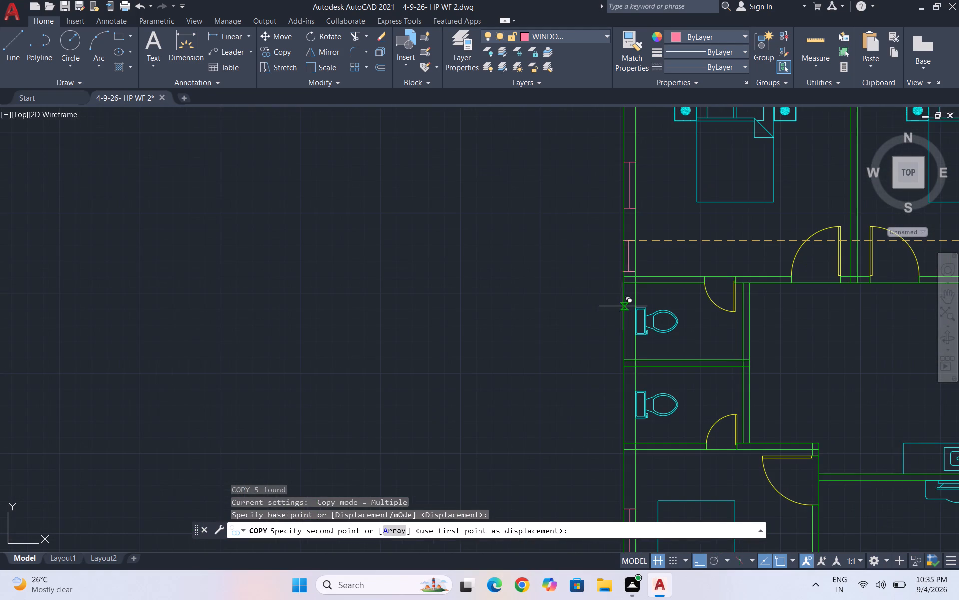
pyautogui.click(624, 305)
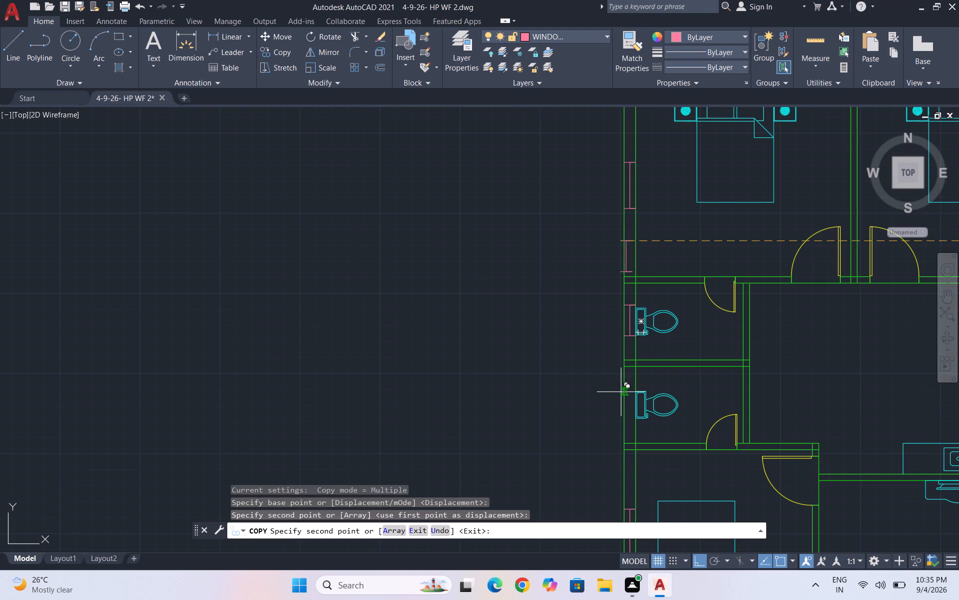
pyautogui.click(625, 392)
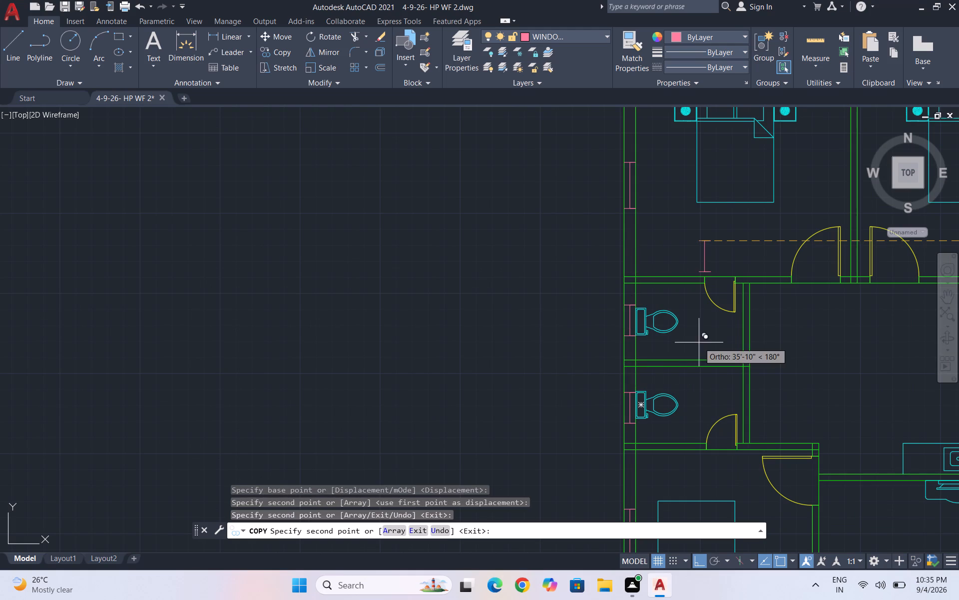
pyautogui.press('Escape')
# Move the 2' window behind the lower of the two stacked toilets slightly upward along the left outer wall.
pyautogui.scroll(2, 633, 408)
pyautogui.click(632, 448)
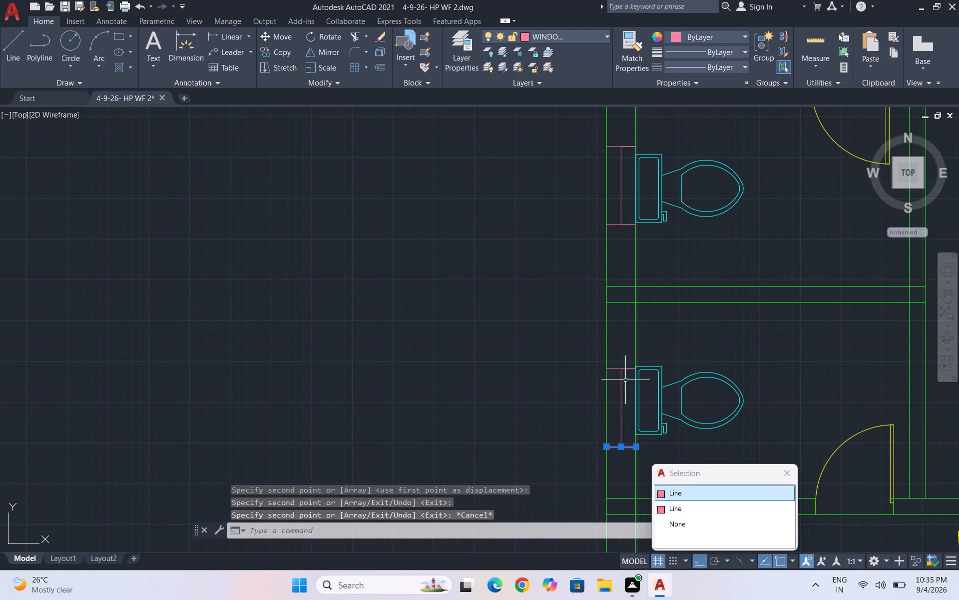
pyautogui.click(630, 392)
pyautogui.click(616, 367)
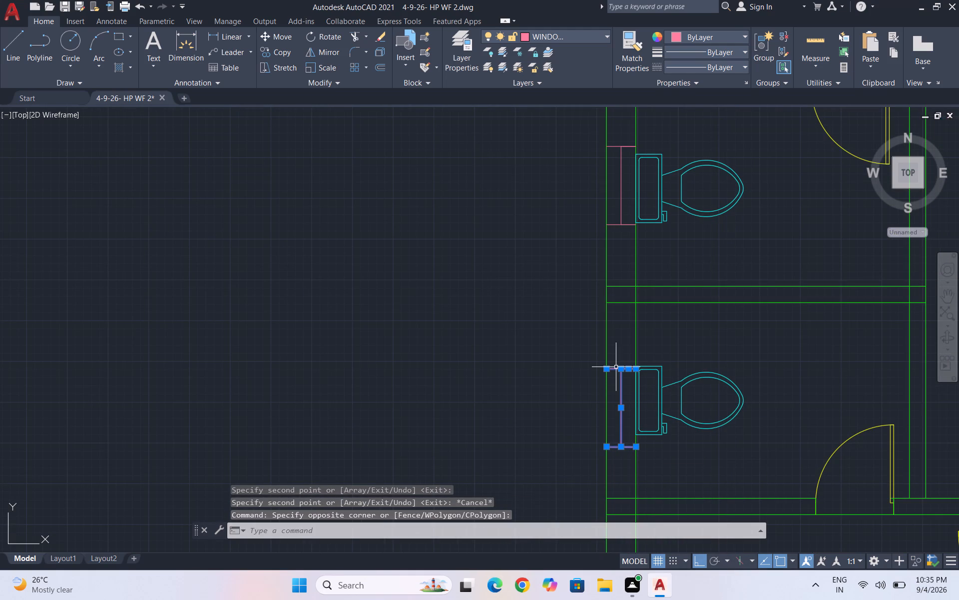
pyautogui.press('m')
pyautogui.press('Return')
pyautogui.click(610, 367)
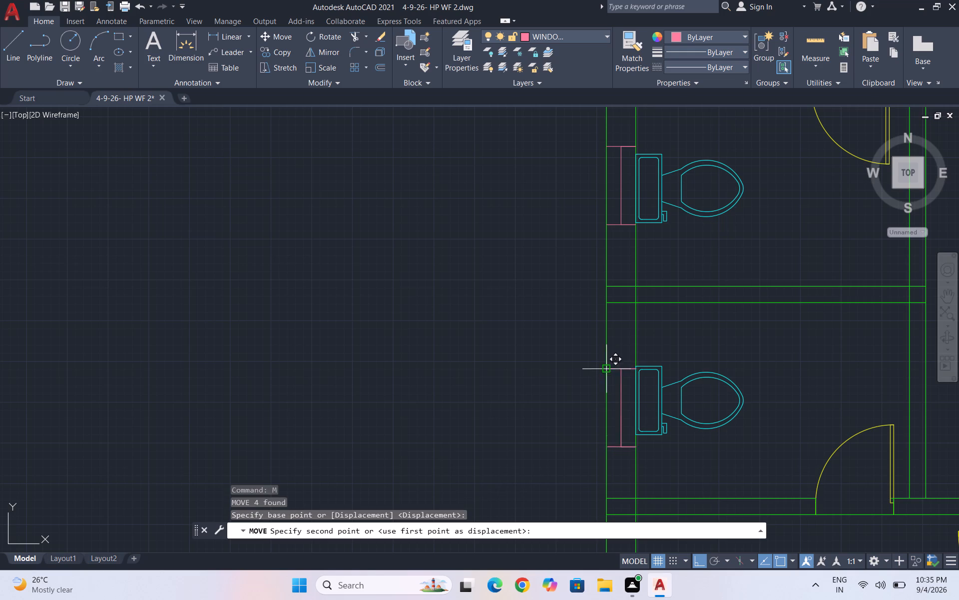
pyautogui.click(609, 357)
pyautogui.scroll(-4, 602, 365)
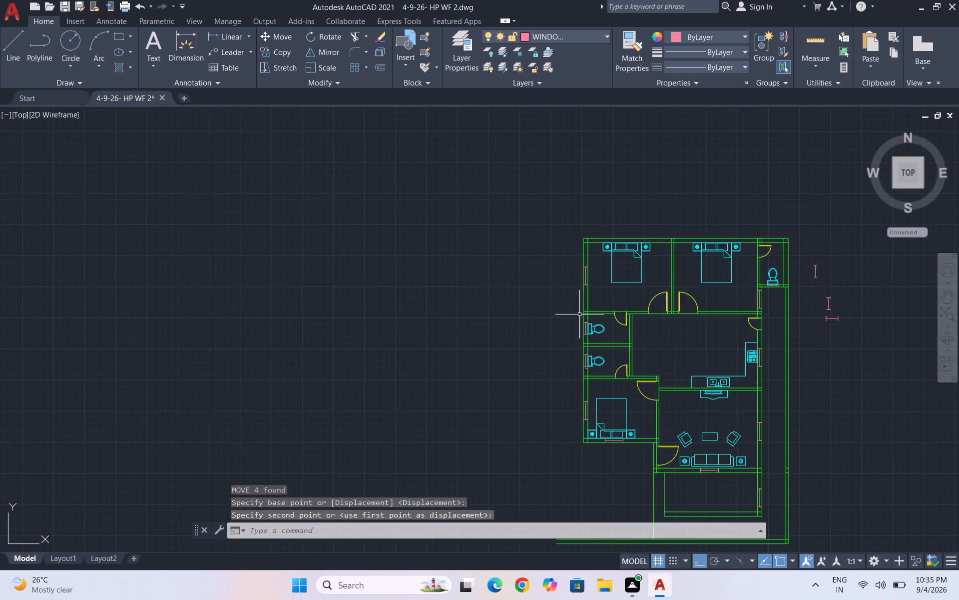
pyautogui.scroll(-1, 579, 311)
pyautogui.press('Escape')
pyautogui.press('Escape')
# Save the drawing.
pyautogui.scroll(1, 741, 291)
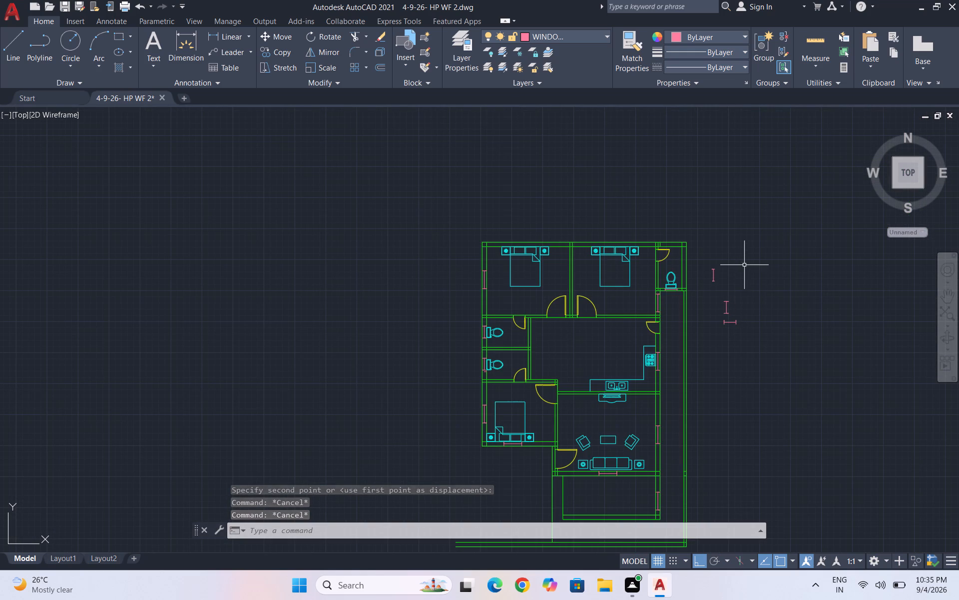
pyautogui.hotkey('ctrl', 's')
# Delete the three spare window pieces lying outside the plan, beyond the upper-right toilet room.
pyautogui.scroll(2, 724, 307)
pyautogui.moveTo(797, 378); pyautogui.dragTo(787, 364)
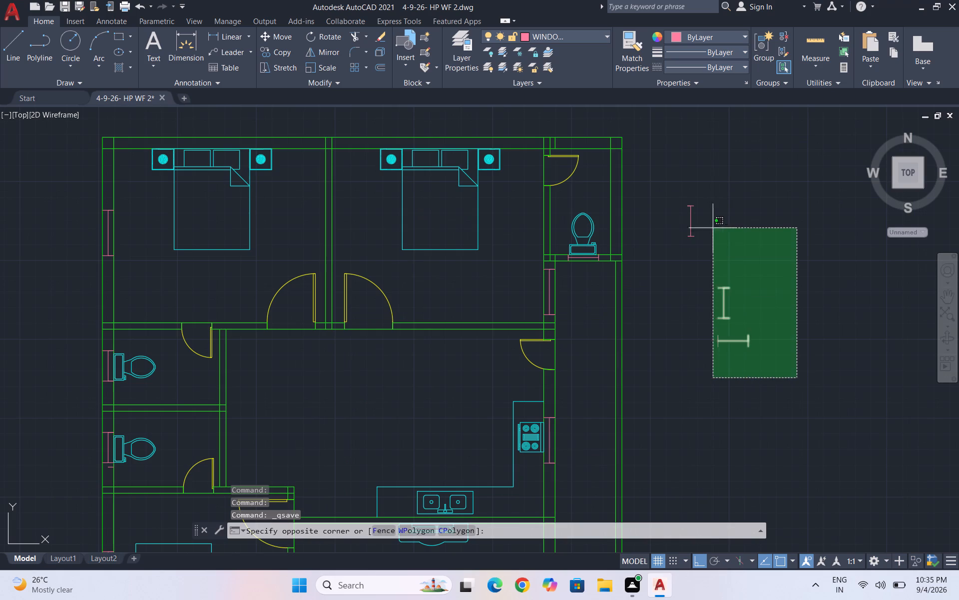
pyautogui.click(675, 178)
pyautogui.press('Delete')
# On the FURITURE layer, draw a table rectangle about 4'-5" by 1'-11" in the open room beside the stacked toilets.
pyautogui.scroll(-5, 700, 183)
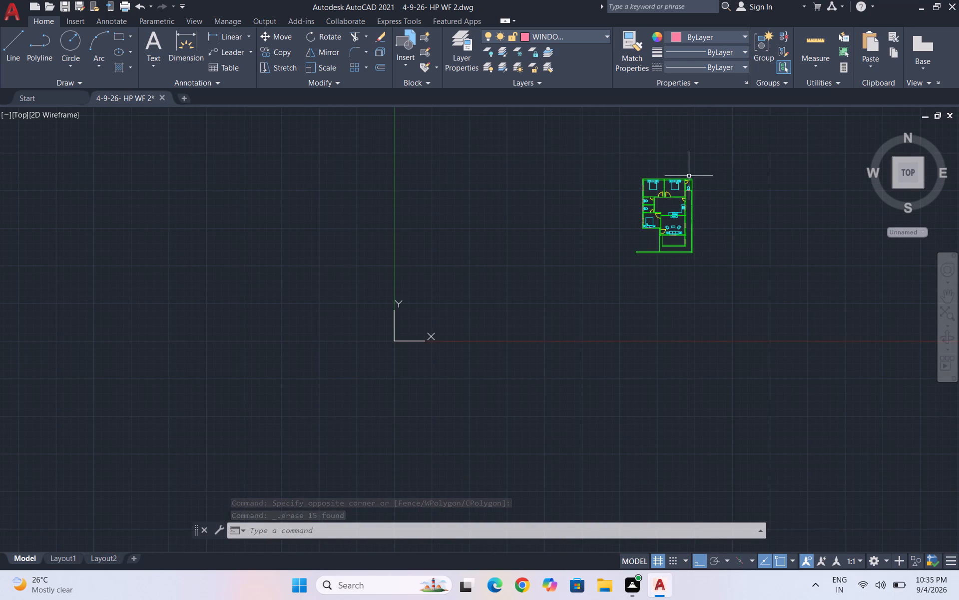
pyautogui.scroll(2, 651, 205)
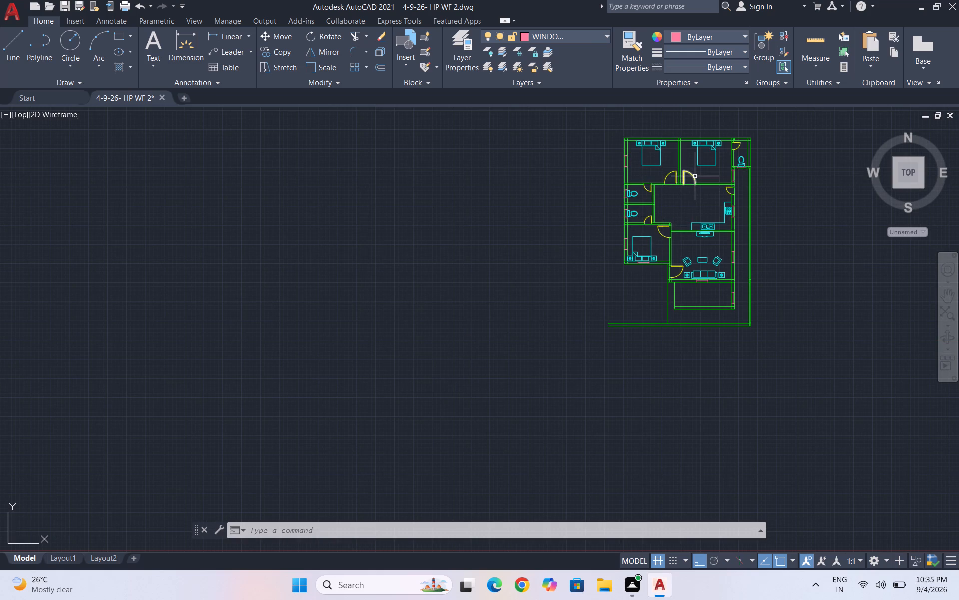
pyautogui.click(583, 30)
pyautogui.click(573, 82)
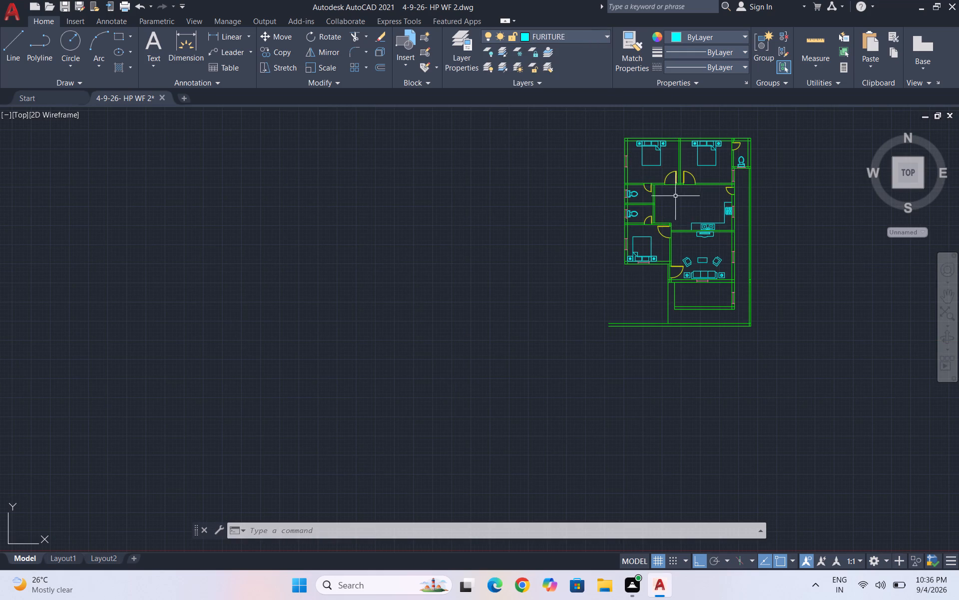
pyautogui.scroll(3, 671, 194)
pyautogui.write('rec')
pyautogui.press('Return')
pyautogui.click(684, 259)
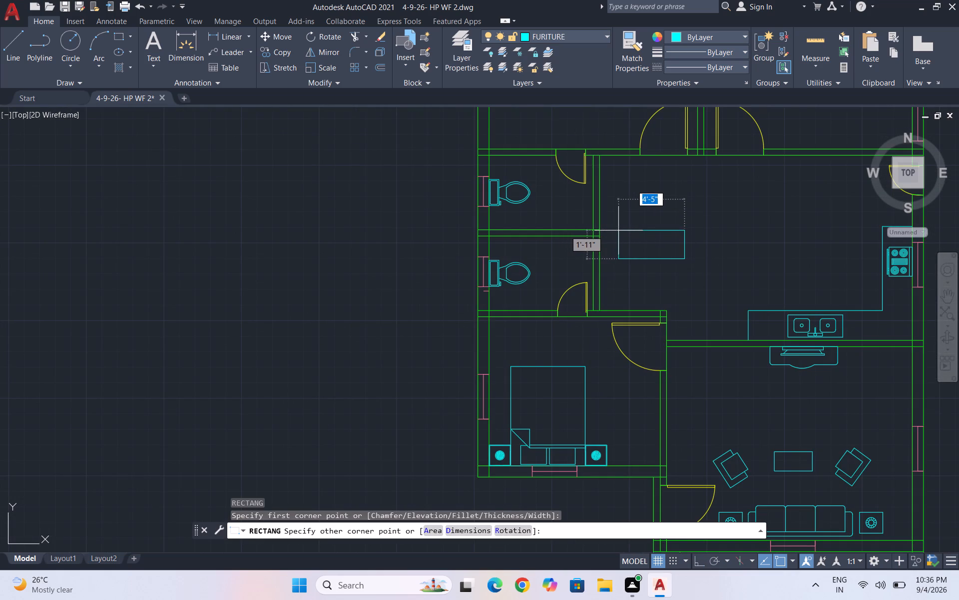
pyautogui.click(618, 230)
# Offset the table rectangle 1" inward, undoing a first attempt at 0.5.
pyautogui.click(703, 266)
pyautogui.click(660, 208)
pyautogui.press('o')
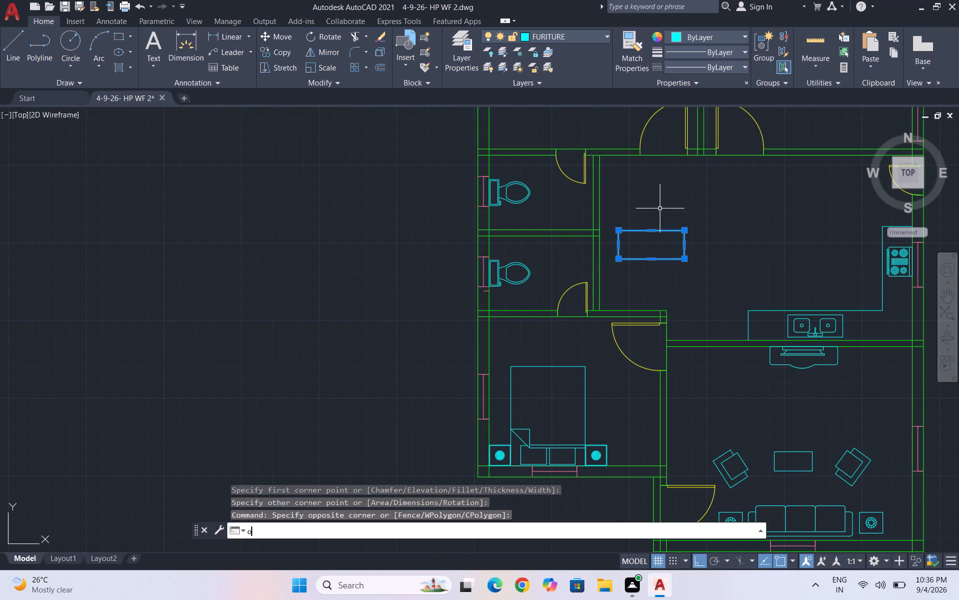
pyautogui.press('Return')
pyautogui.write("1'")
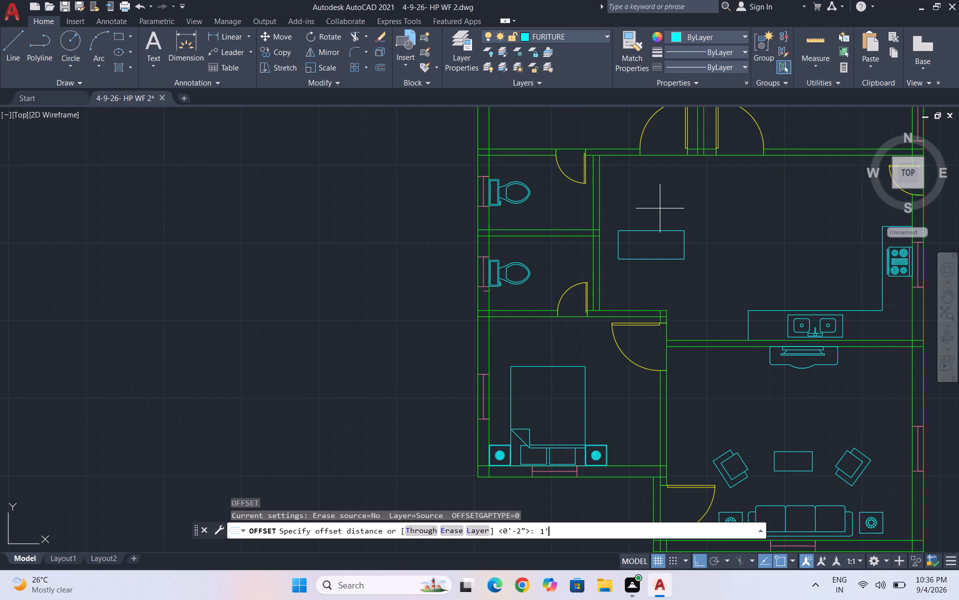
pyautogui.press('BackSpace')
pyautogui.hotkey('shift', '"')
pyautogui.press('Return')
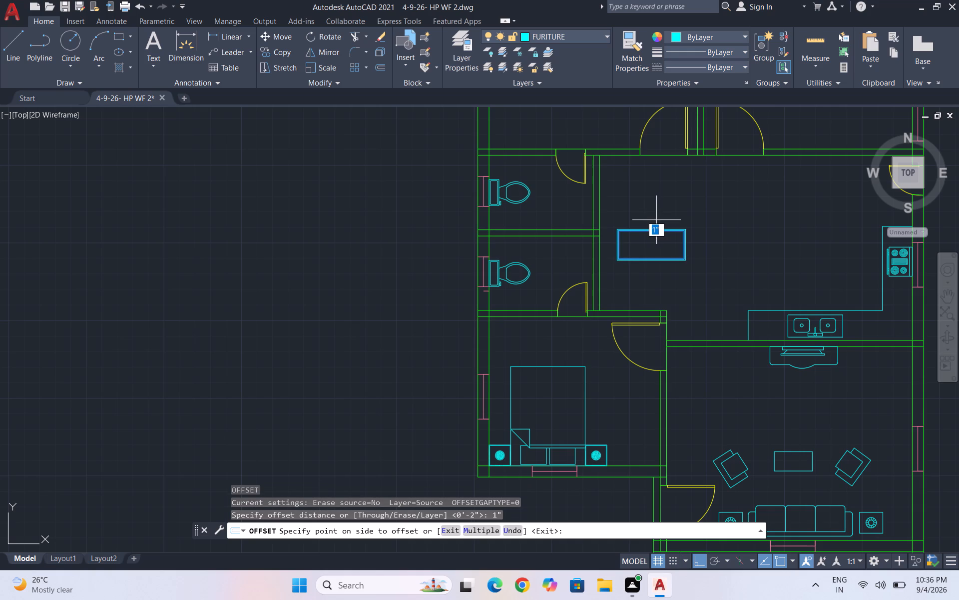
pyautogui.write('0.5')
pyautogui.press('Return')
pyautogui.scroll(2, 661, 227)
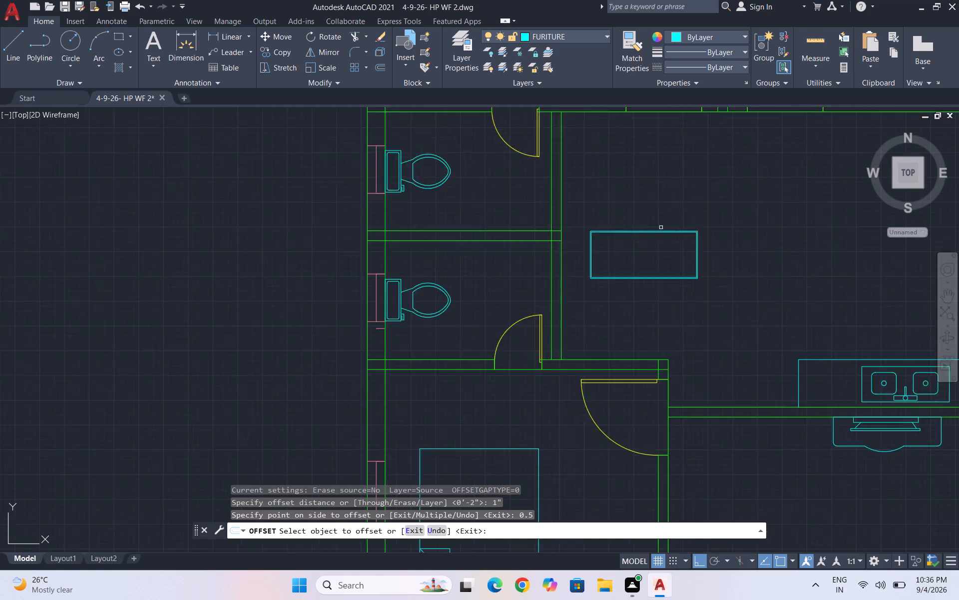
pyautogui.hotkey('ctrl', 'z')
pyautogui.click(674, 236)
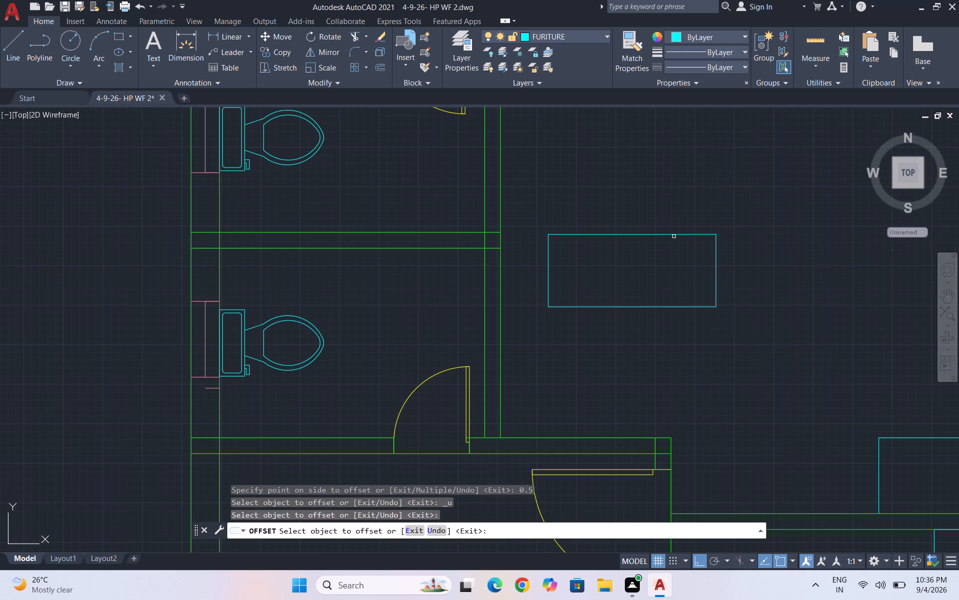
pyautogui.click(663, 230)
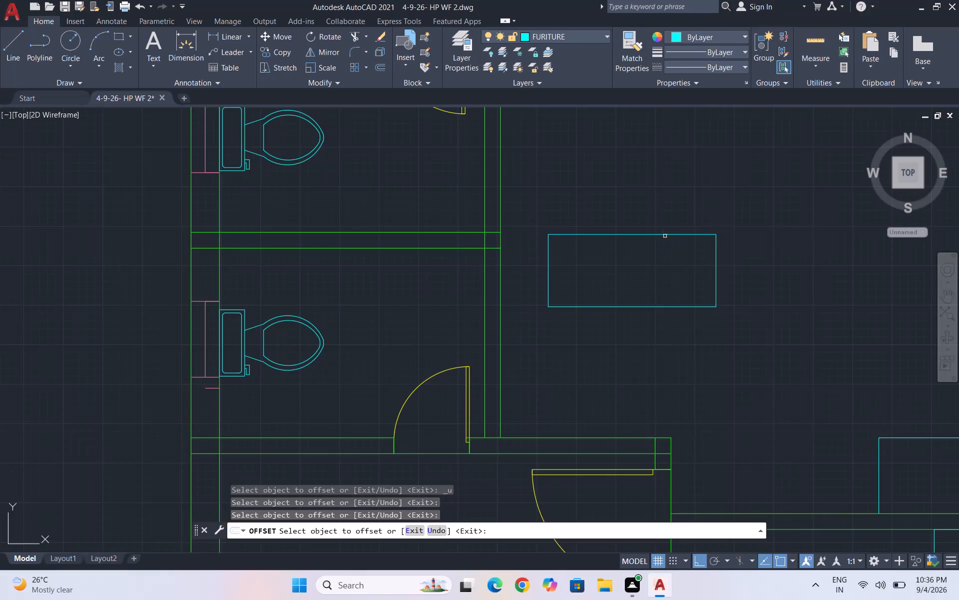
pyautogui.click(665, 233)
pyautogui.write('1"')
pyautogui.press('Return')
pyautogui.press('Escape')
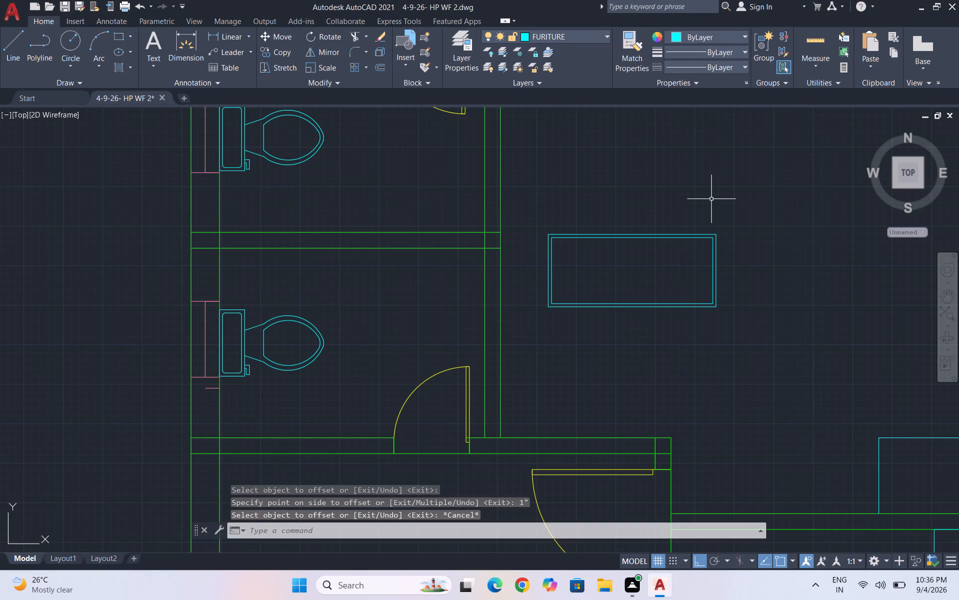
# Draw a chair seat rectangle about 11" by 10" just above the table's upper-left part.
pyautogui.write('rec')
pyautogui.press('Return')
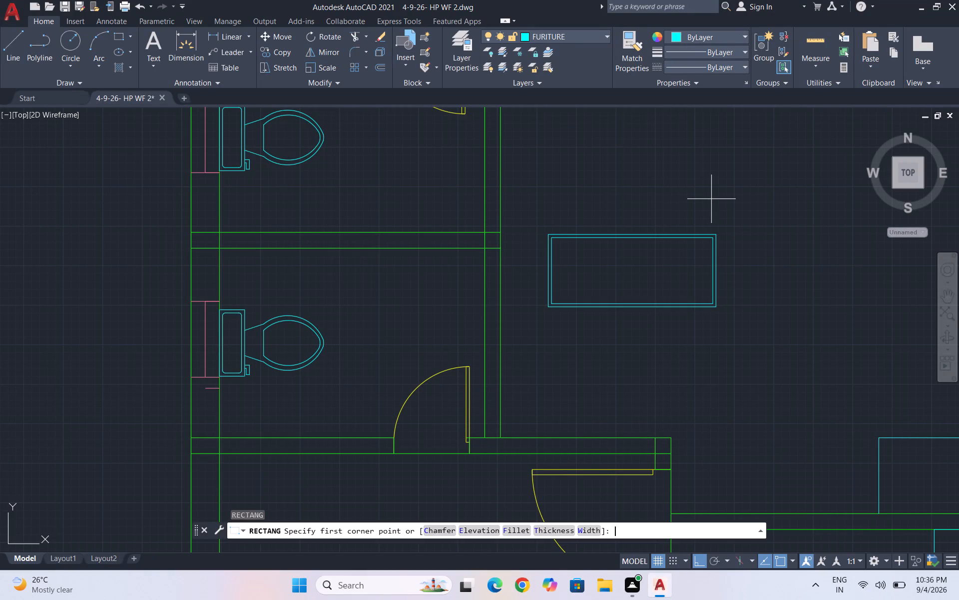
pyautogui.click(601, 218)
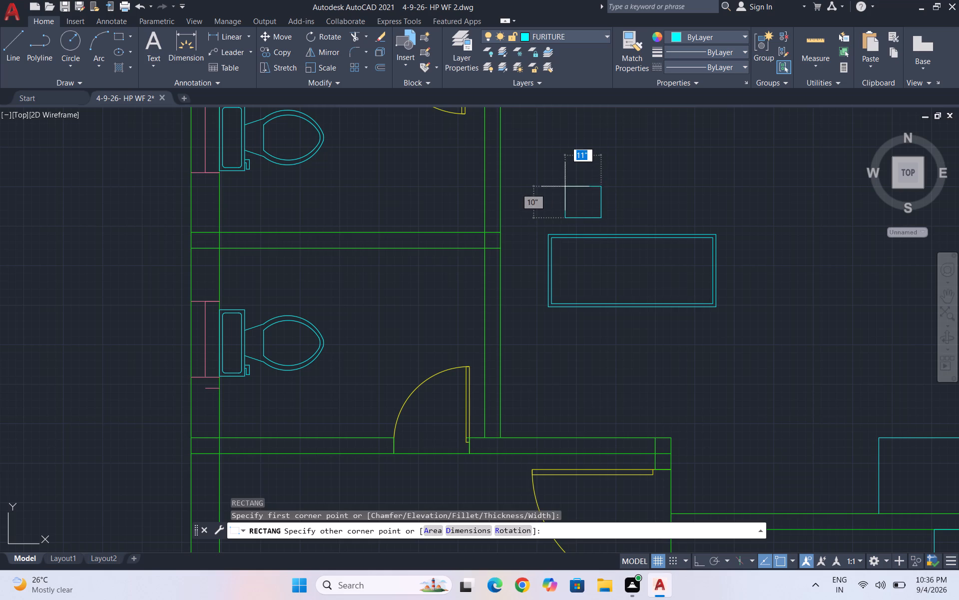
pyautogui.click(565, 184)
pyautogui.scroll(2, 561, 186)
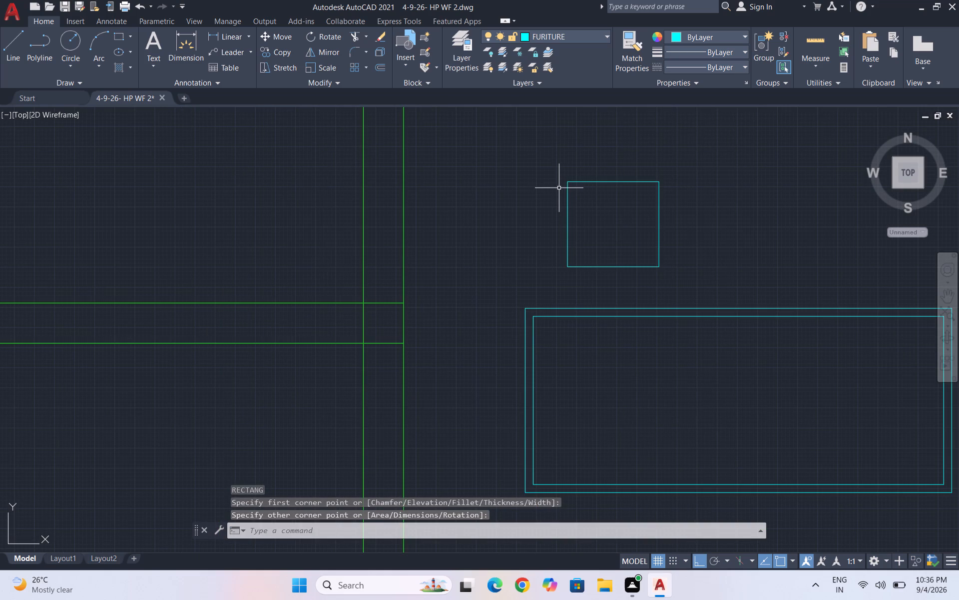
pyautogui.press('Escape')
# Explode the chair seat rectangle into separate lines.
pyautogui.moveTo(648, 255); pyautogui.dragTo(613, 224)
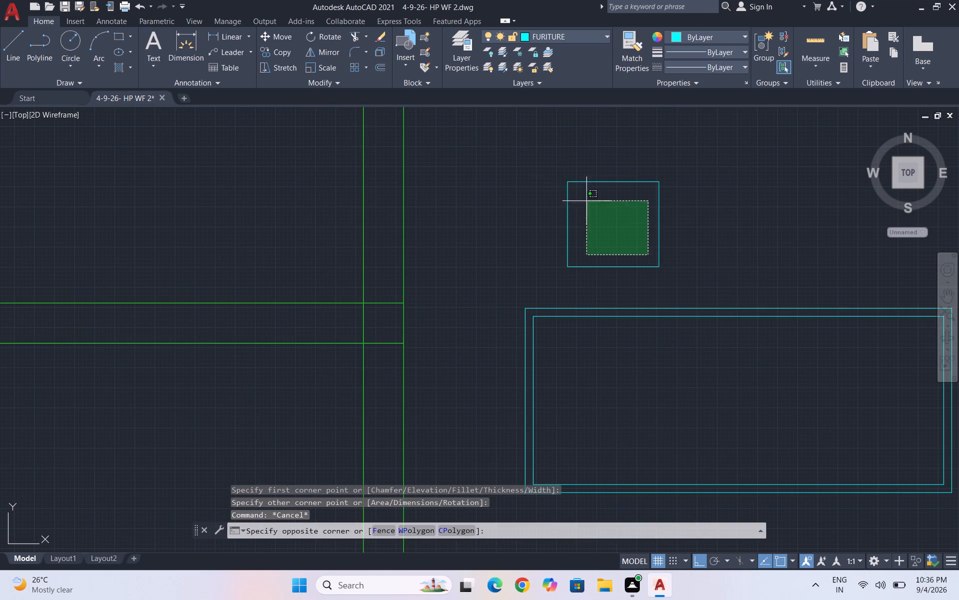
pyautogui.click(525, 132)
pyautogui.press('x')
pyautogui.press('Return')
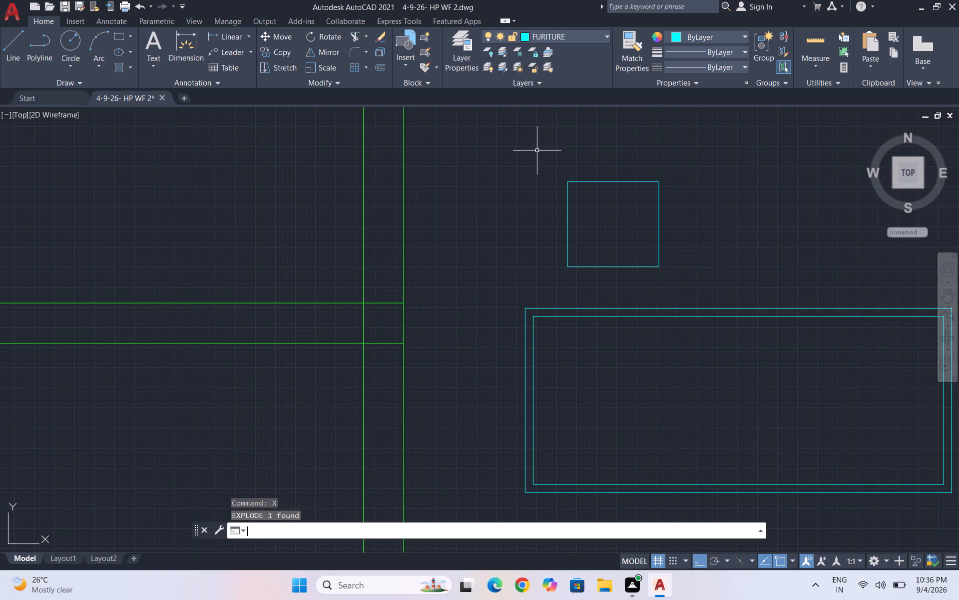
# Draw an arc from the seat's upper-left corner through its upper-right corner, ending below inside the table.
pyautogui.press('a')
pyautogui.press('Return')
pyautogui.click(567, 184)
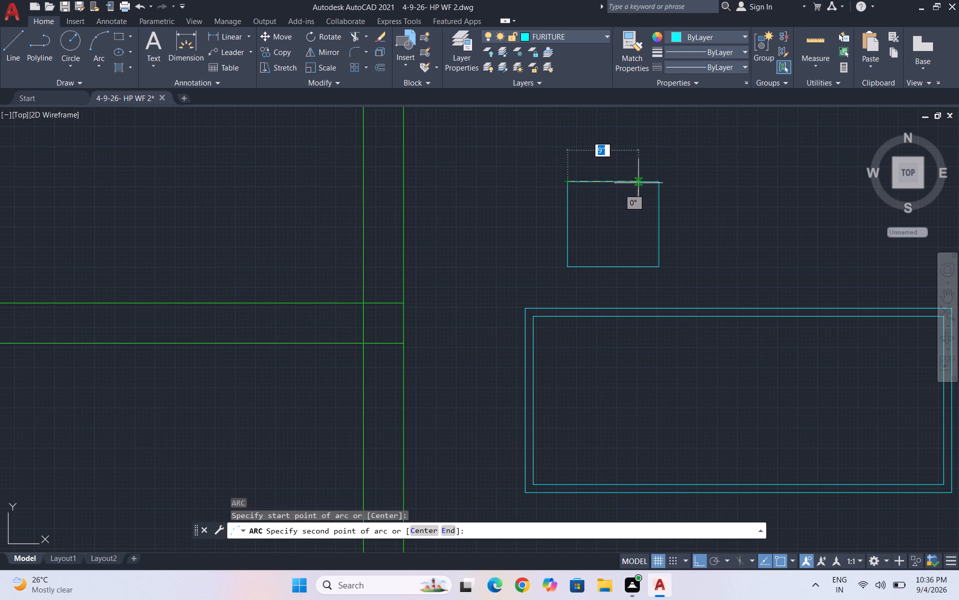
pyautogui.click(655, 183)
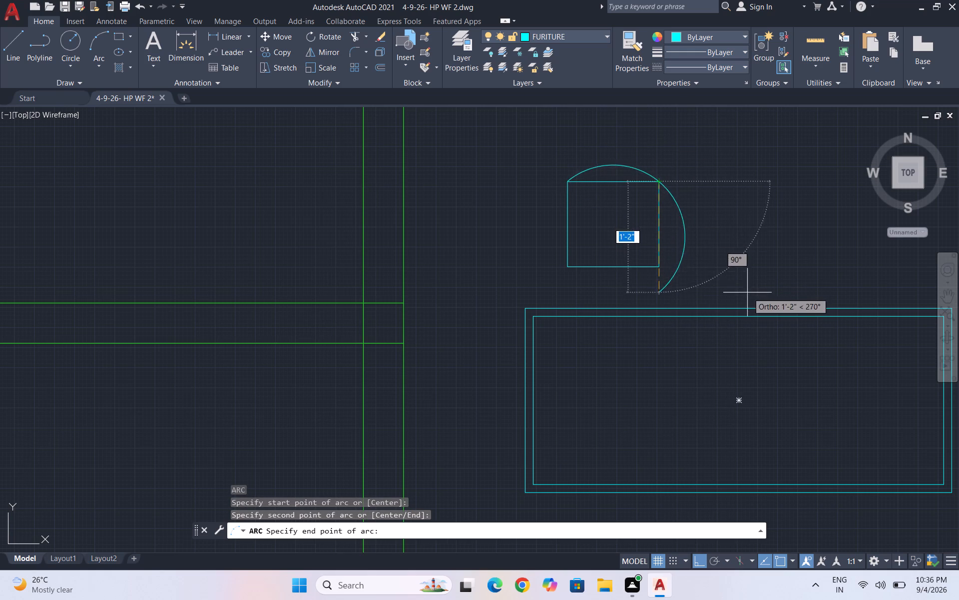
pyautogui.click(743, 357)
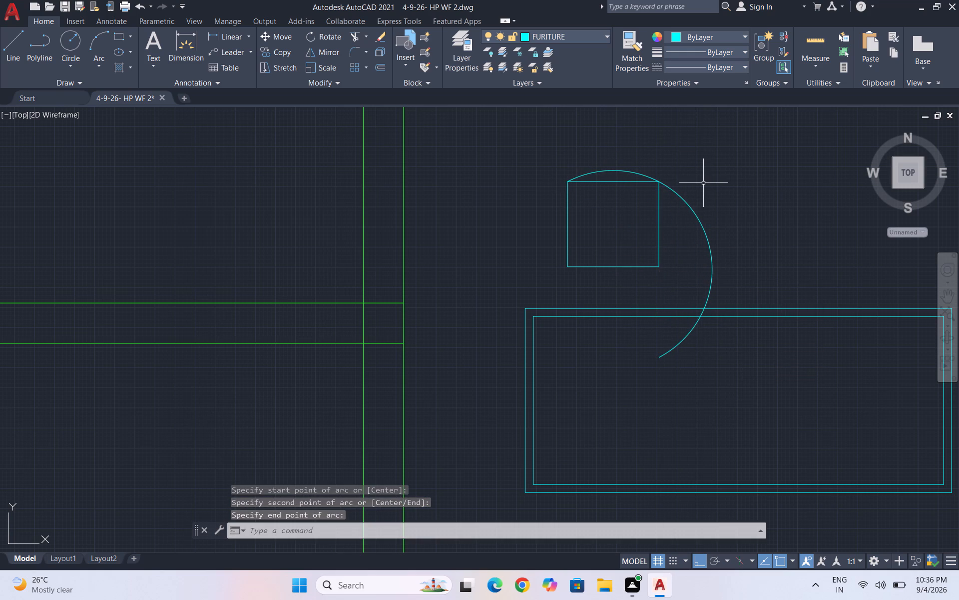
# Trim off the arc beyond the seat's upper-right corner and the seat's straight top edge, leaving only the curved back.
pyautogui.write('tr')
pyautogui.press('Return')
pyautogui.press('Return')
pyautogui.moveTo(704, 191); pyautogui.dragTo(683, 255)
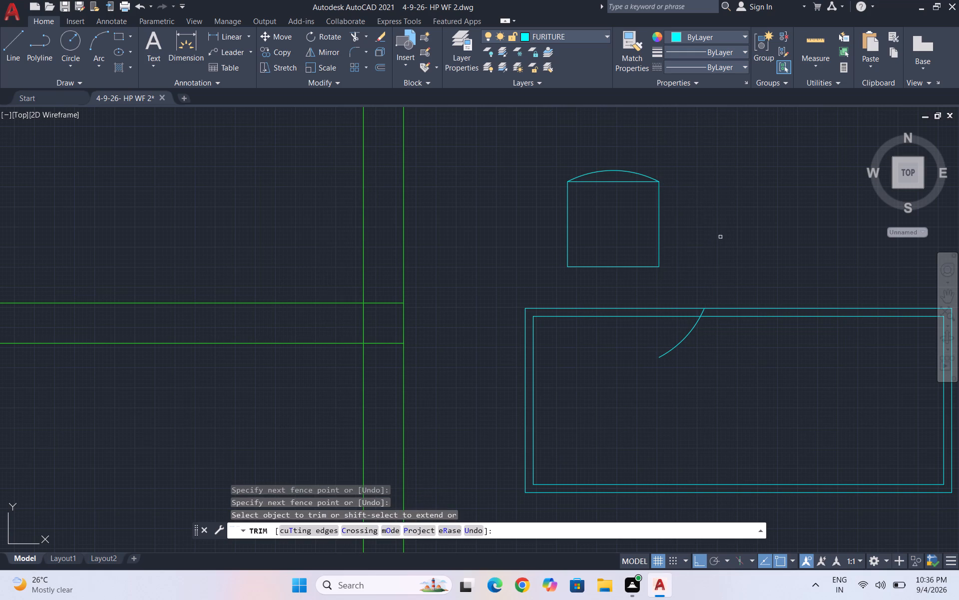
pyautogui.scroll(3, 706, 316)
pyautogui.moveTo(663, 304); pyautogui.dragTo(735, 302)
pyautogui.moveTo(613, 363); pyautogui.dragTo(724, 398)
pyautogui.scroll(-2, 704, 371)
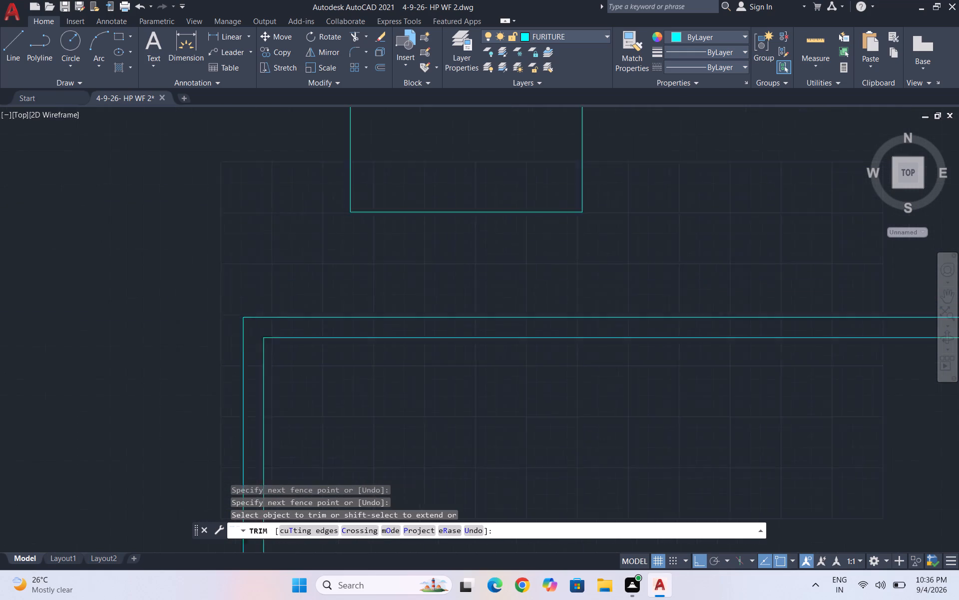
pyautogui.scroll(-2, 701, 371)
pyautogui.scroll(2, 631, 278)
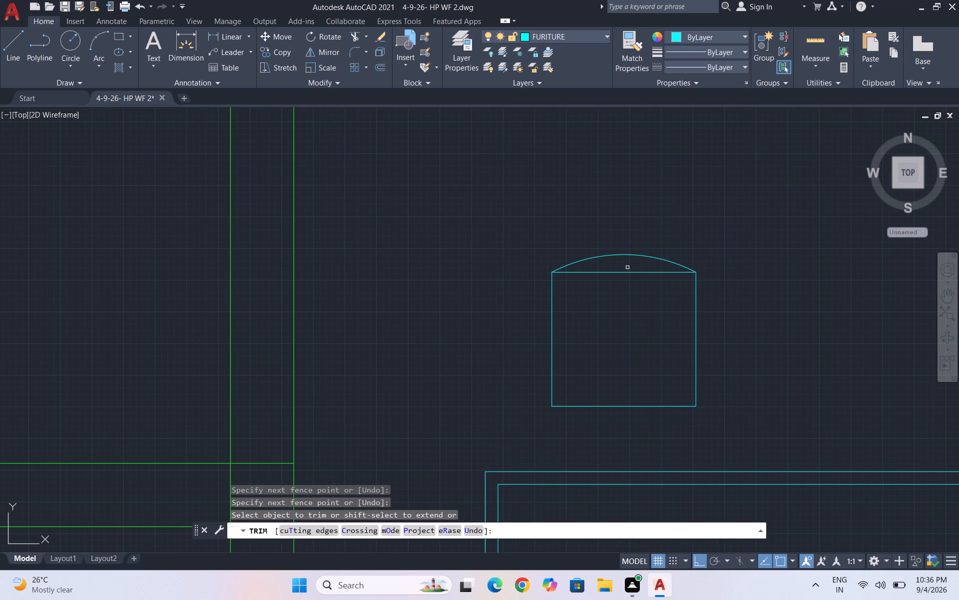
pyautogui.moveTo(627, 267); pyautogui.dragTo(628, 296)
pyautogui.press('Escape')
pyautogui.press('Escape')
# Copy the curved chair back twice, closely spaced just below the original, from its left end along the seat's left edge.
pyautogui.moveTo(645, 268); pyautogui.dragTo(641, 255)
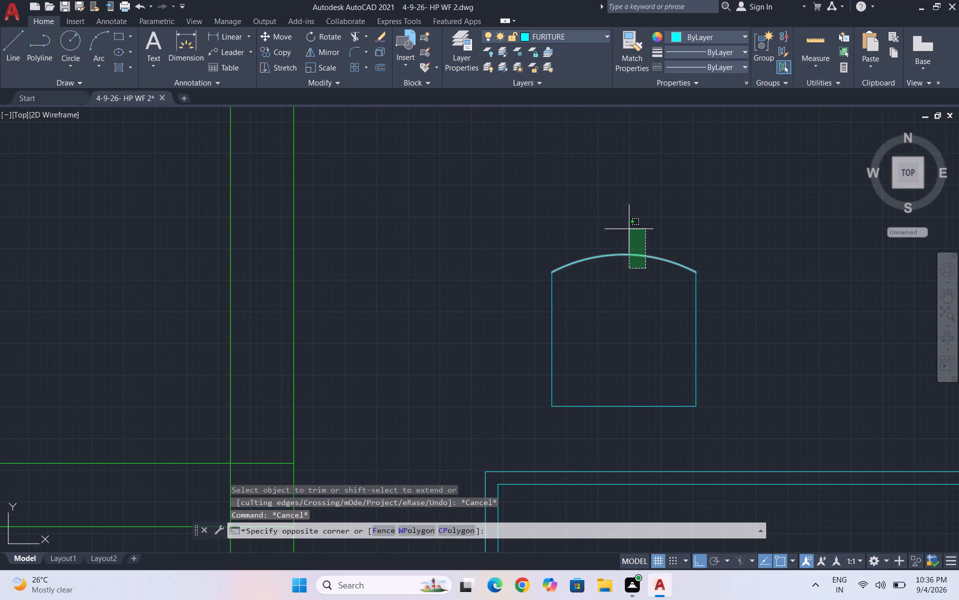
pyautogui.click(625, 225)
pyautogui.write('co')
pyautogui.press('Return')
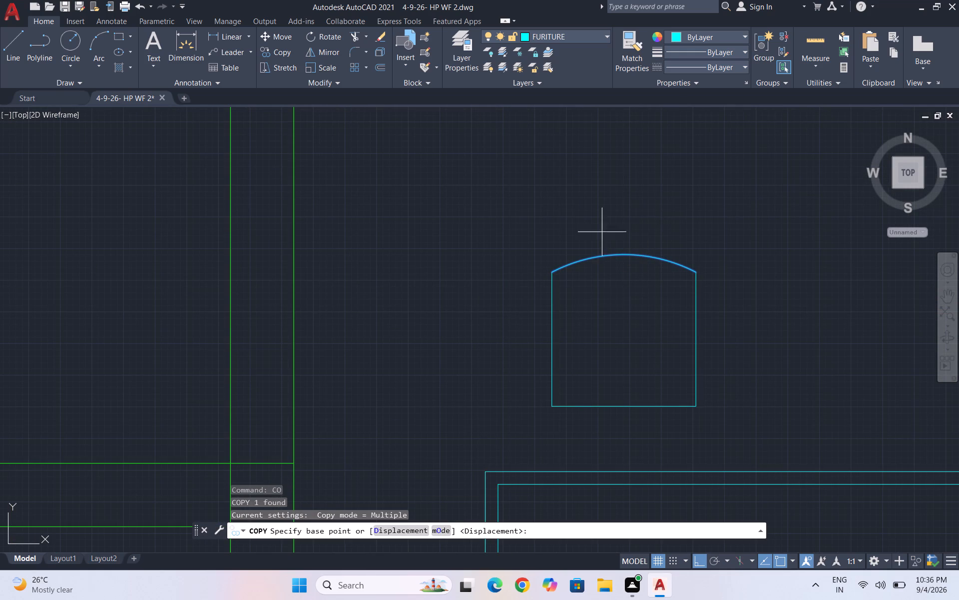
pyautogui.click(550, 275)
pyautogui.click(551, 291)
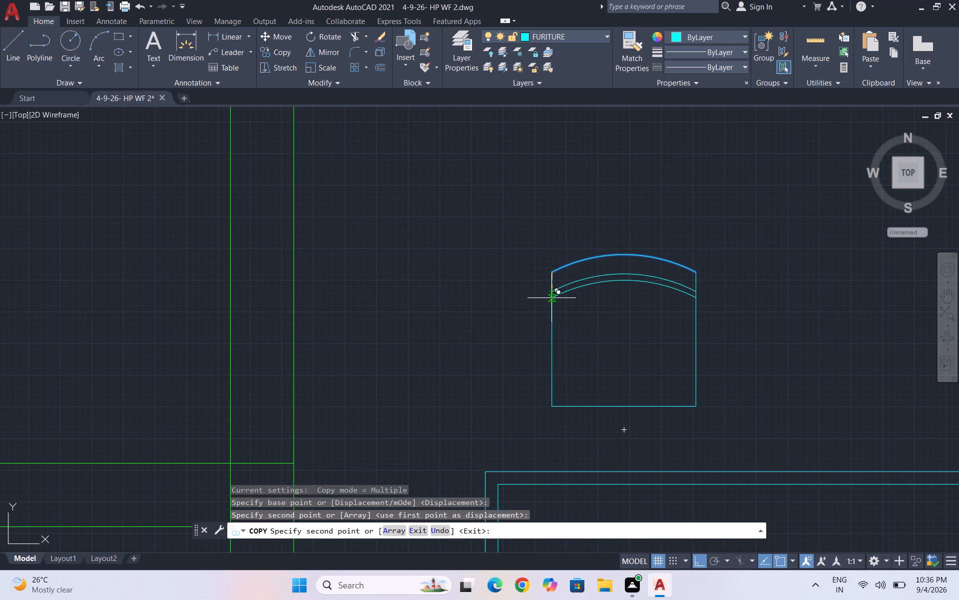
pyautogui.click(551, 298)
pyautogui.press('Escape')
# Draw a narrow armrest rectangle about 1" by 9" along the chair's left side, starting level with the top of the curved back.
pyautogui.write('re')
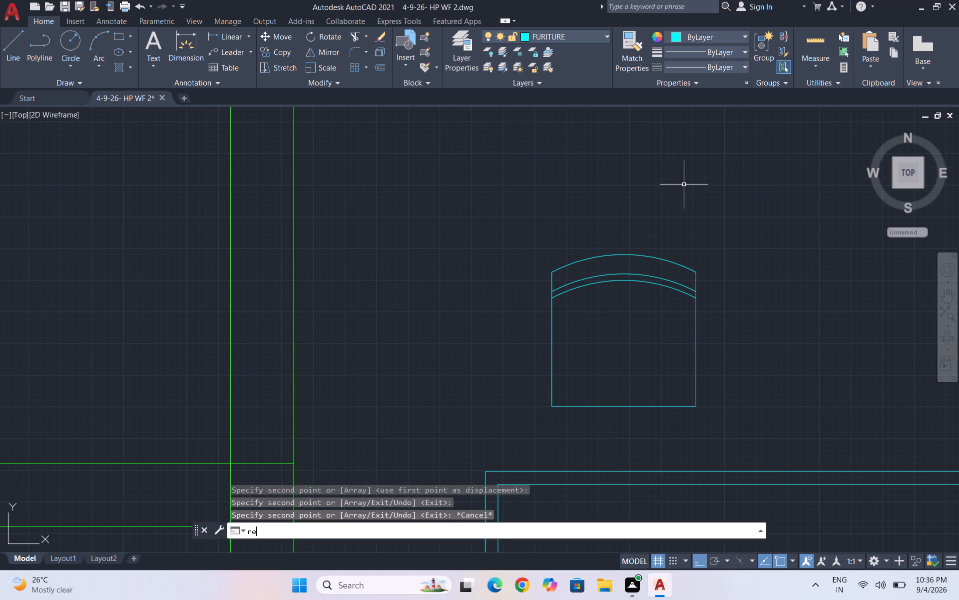
pyautogui.press('c')
pyautogui.press('Return')
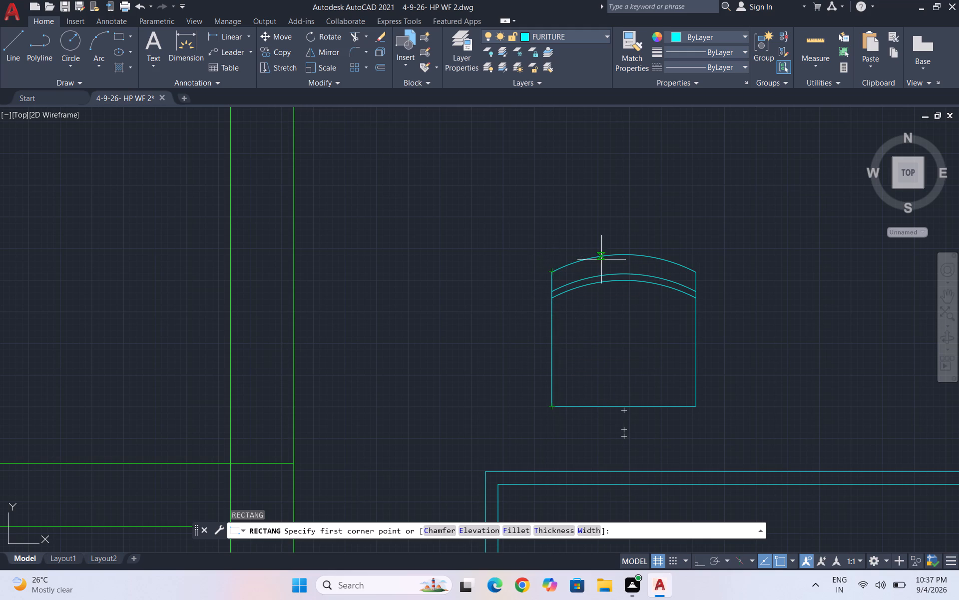
pyautogui.click(554, 253)
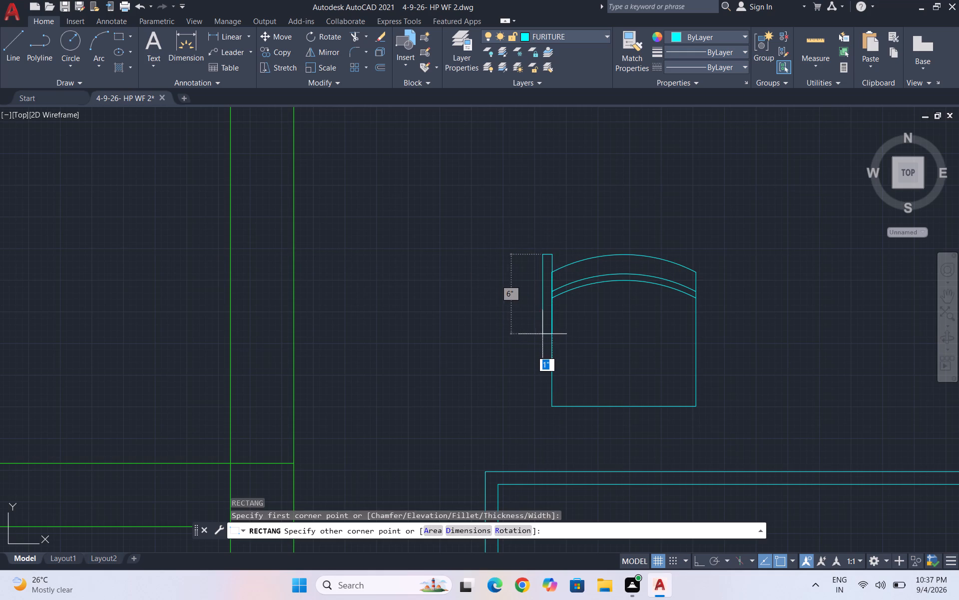
pyautogui.click(544, 364)
pyautogui.click(545, 296)
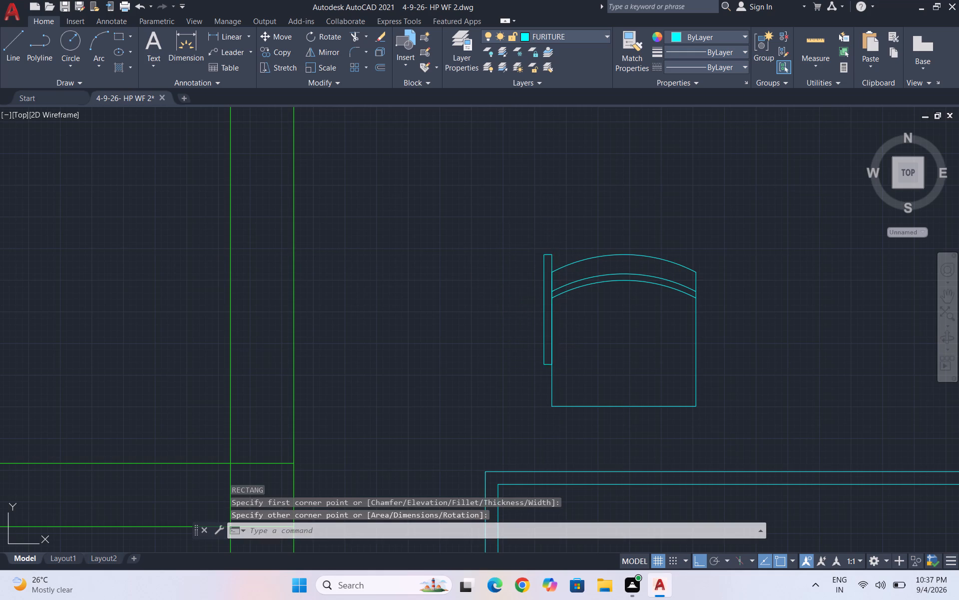
# Copy the chair's left armrest rectangle across to the seat's right side at the same height.
pyautogui.write('co')
pyautogui.press('Return')
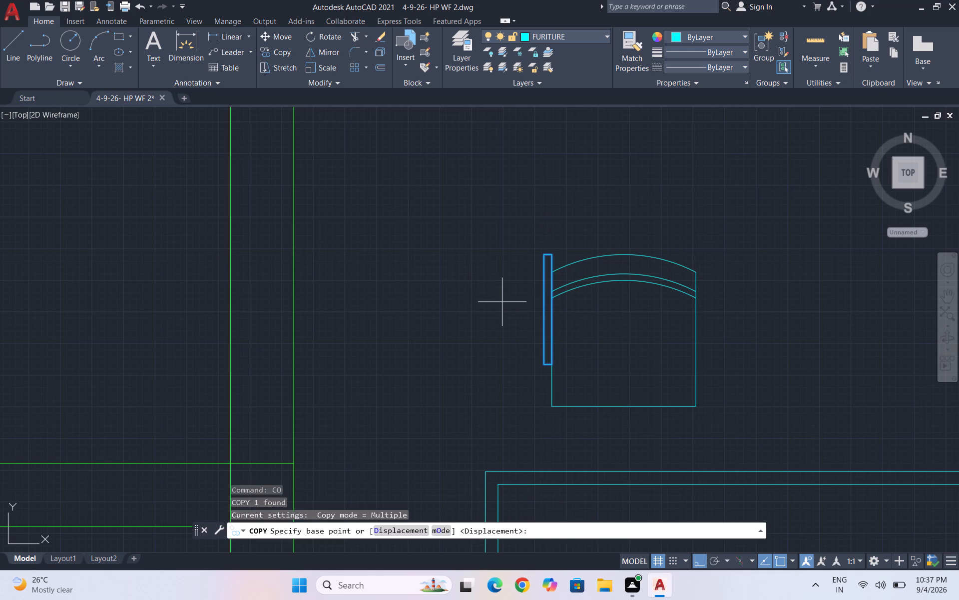
pyautogui.click(544, 271)
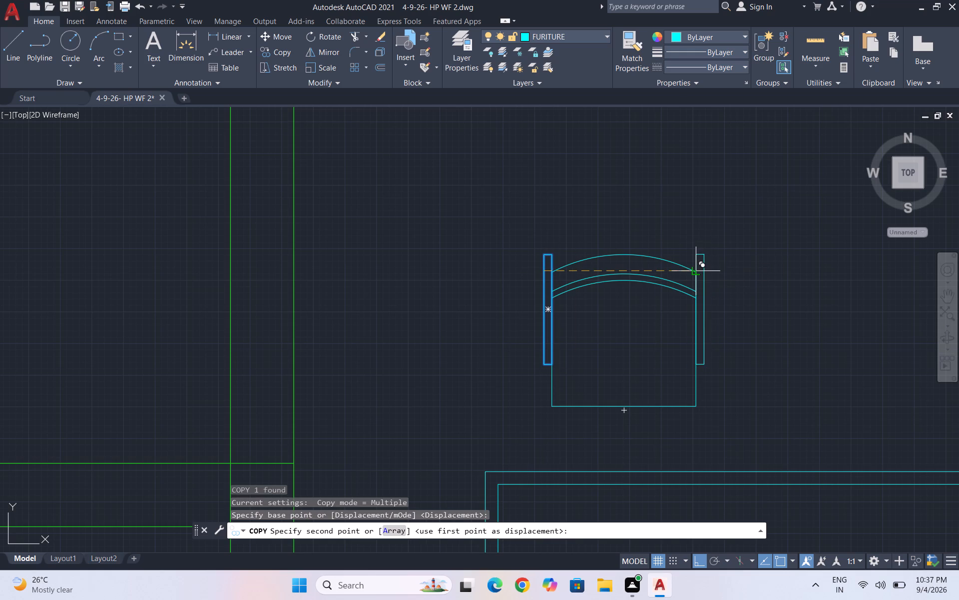
pyautogui.click(696, 271)
pyautogui.scroll(-1, 721, 211)
pyautogui.press('Escape')
pyautogui.scroll(-1, 725, 199)
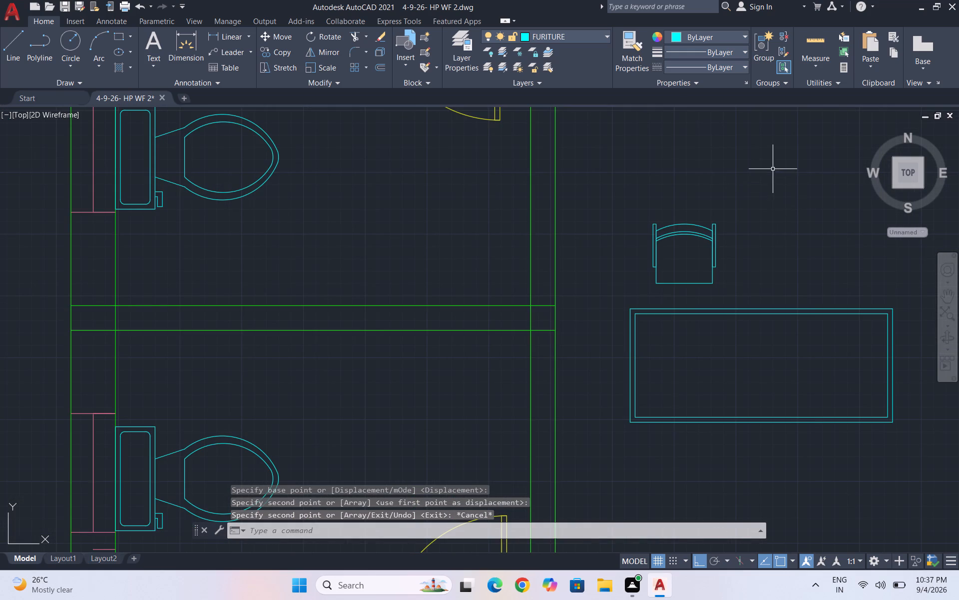
# Copy the complete chair horizontally to the right so a second chair sits above the right half of the dining table.
pyautogui.moveTo(729, 296); pyautogui.dragTo(730, 292)
pyautogui.click(631, 202)
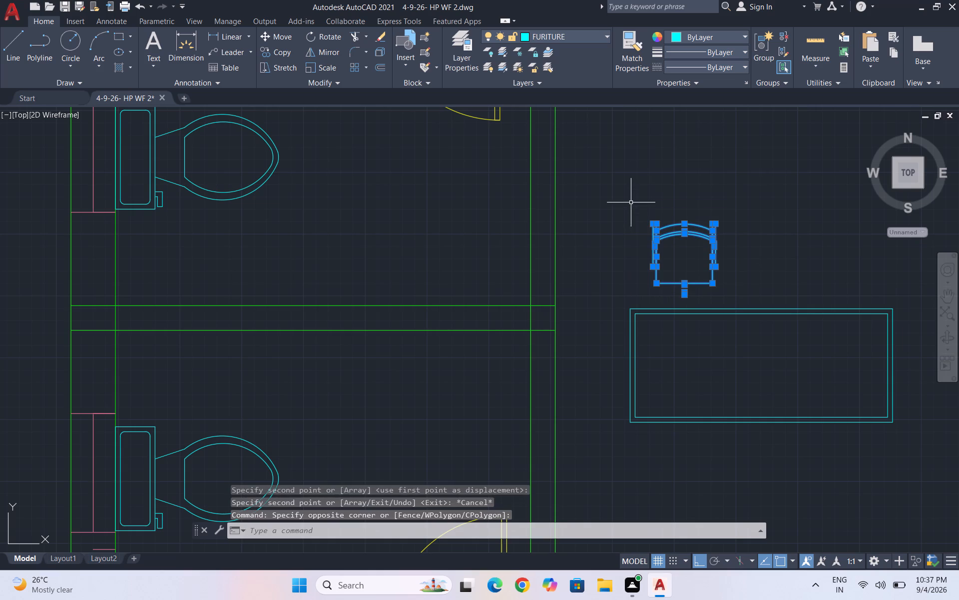
pyautogui.write('co')
pyautogui.press('Return')
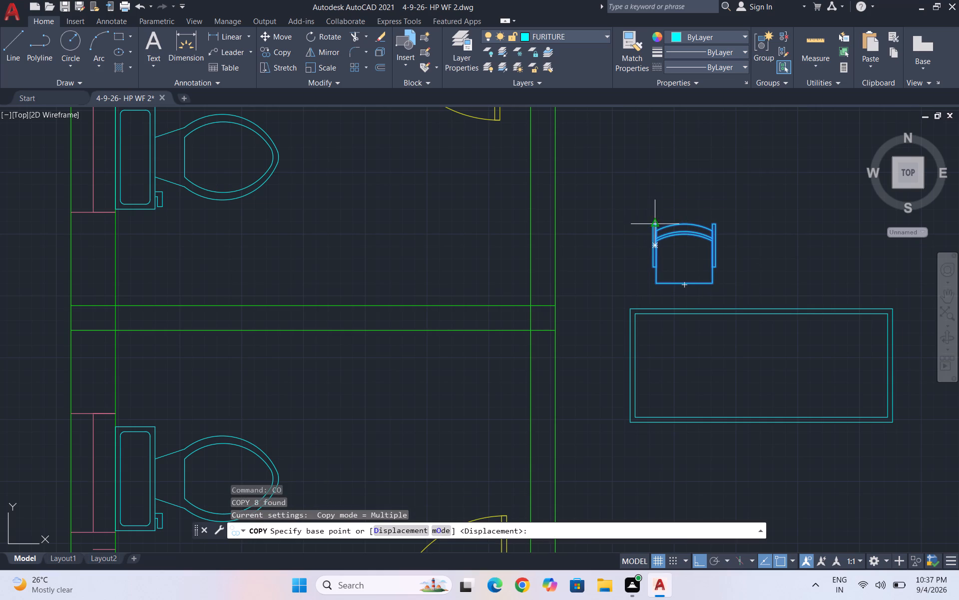
pyautogui.click(655, 225)
pyautogui.click(793, 244)
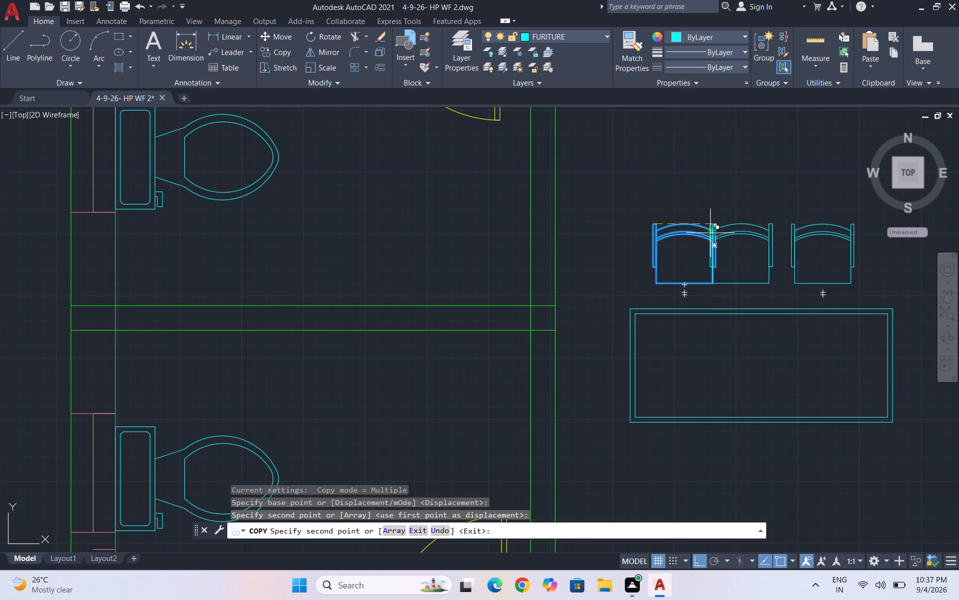
pyautogui.scroll(-2, 706, 236)
pyautogui.press('Escape')
# Mirror both chairs across the dining table's horizontal centreline to its lower side, keeping the source chairs.
pyautogui.click(779, 258)
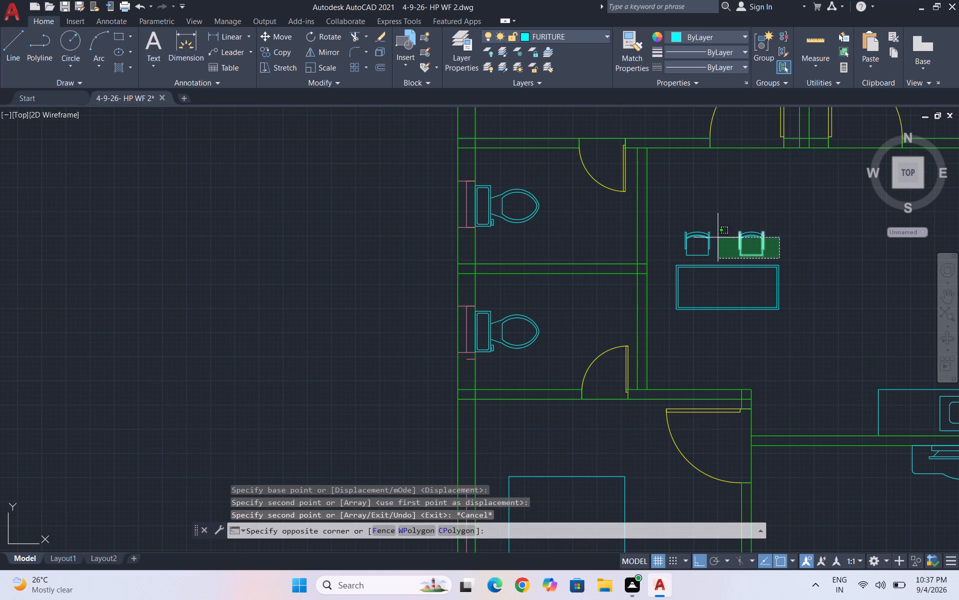
pyautogui.click(664, 216)
pyautogui.write('mi')
pyautogui.press('Return')
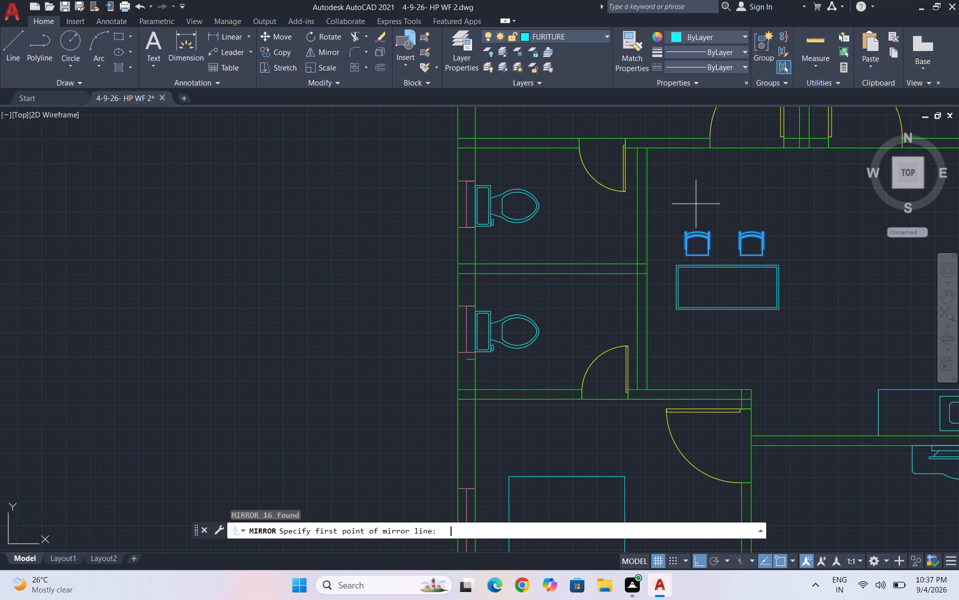
pyautogui.click(775, 281)
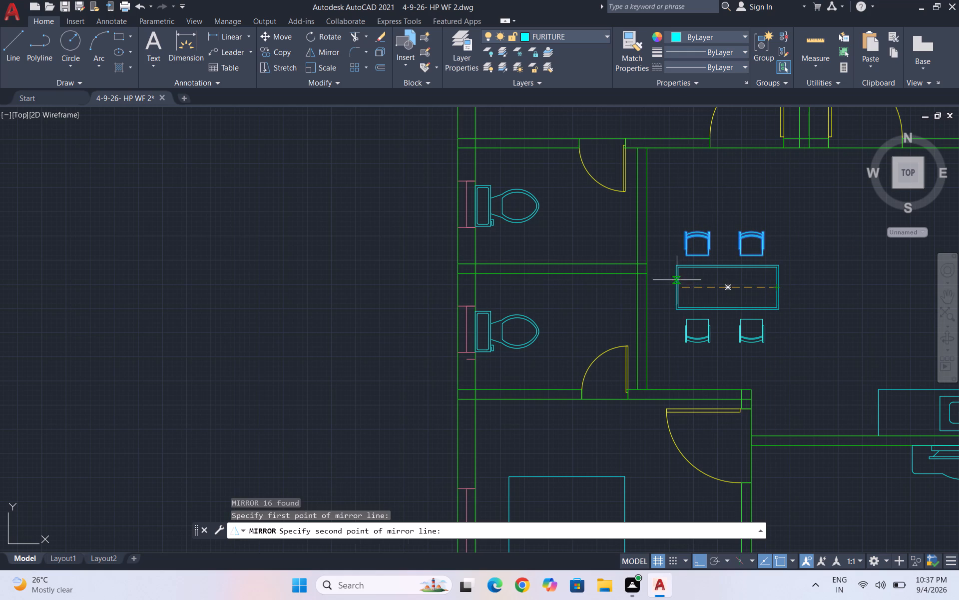
pyautogui.click(673, 288)
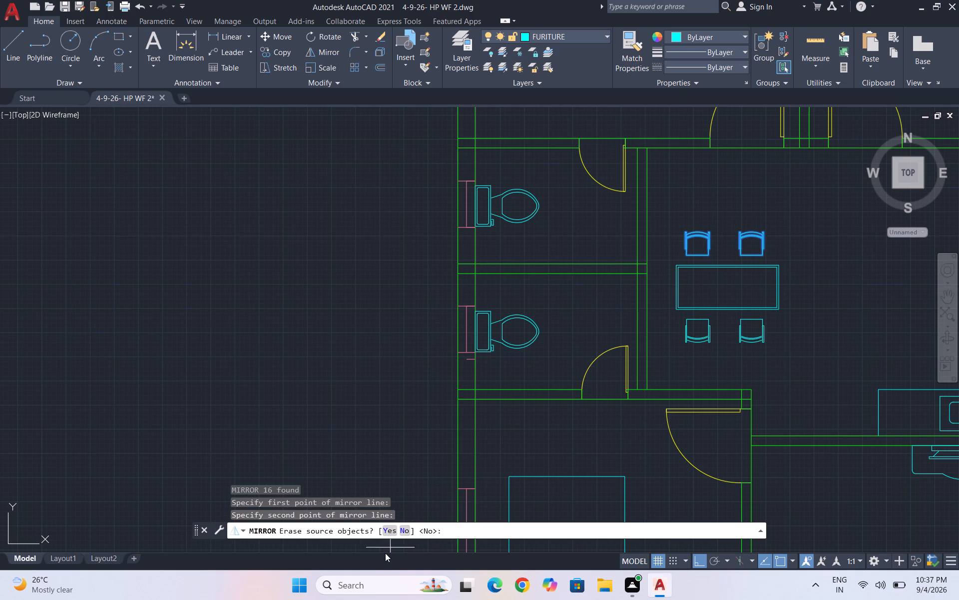
pyautogui.click(404, 535)
pyautogui.press('Escape')
pyautogui.scroll(-2, 454, 424)
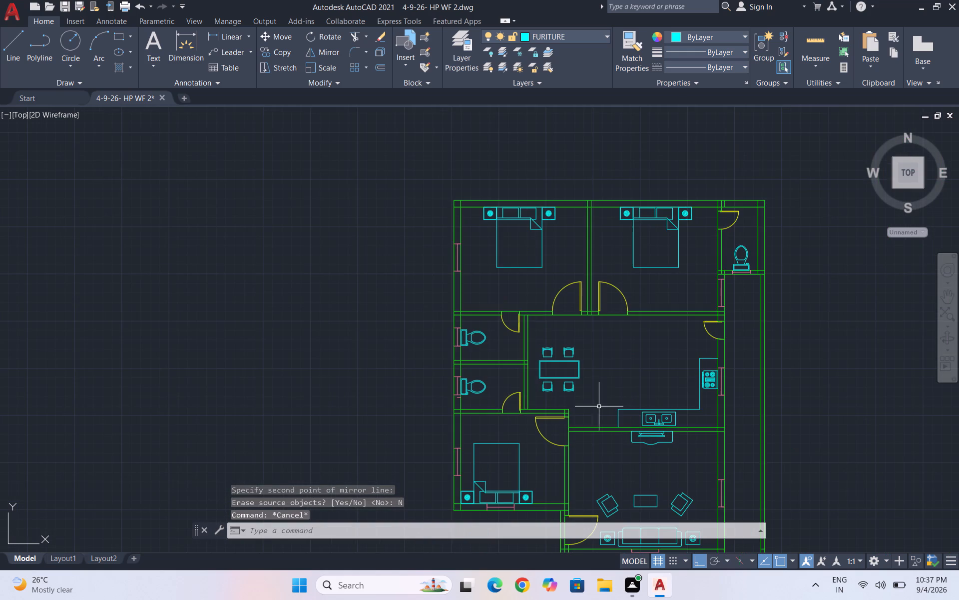
# Save the drawing.
pyautogui.scroll(-1, 682, 314)
pyautogui.hotkey('ctrl', 's')
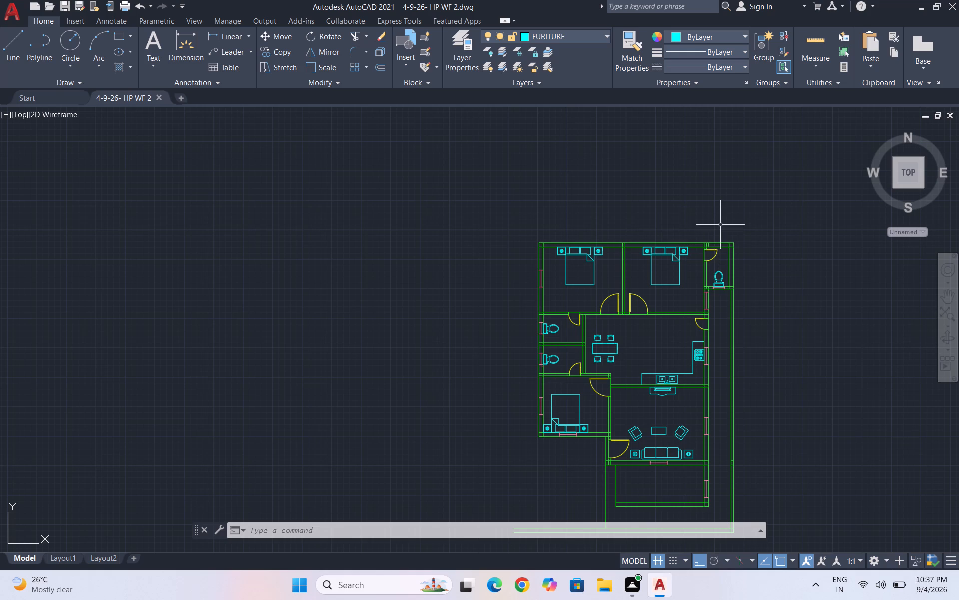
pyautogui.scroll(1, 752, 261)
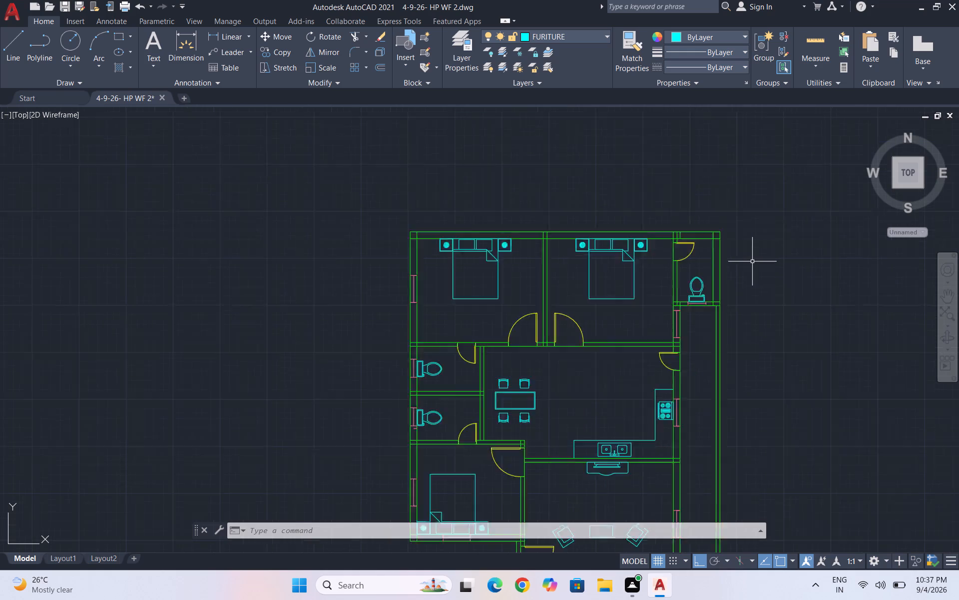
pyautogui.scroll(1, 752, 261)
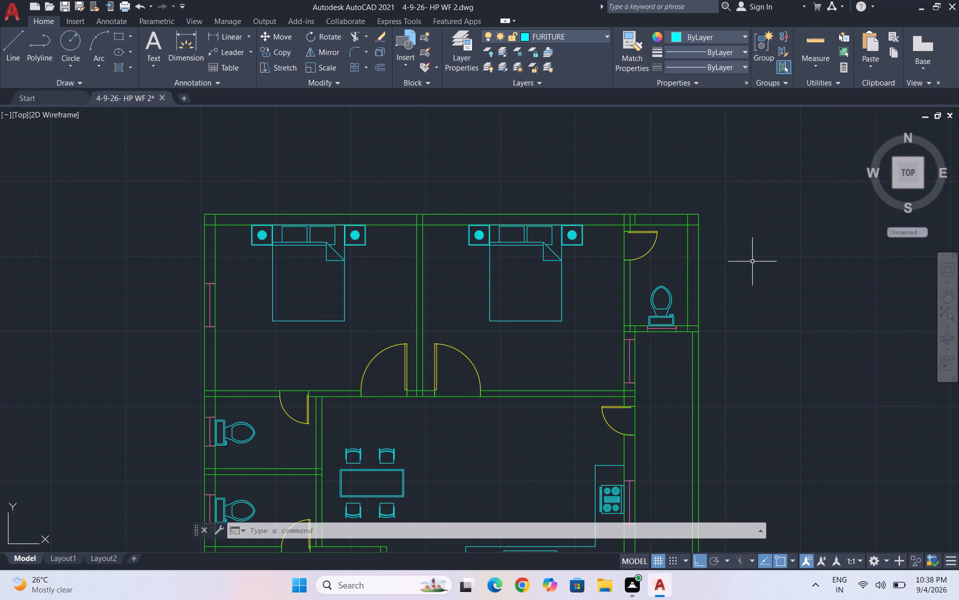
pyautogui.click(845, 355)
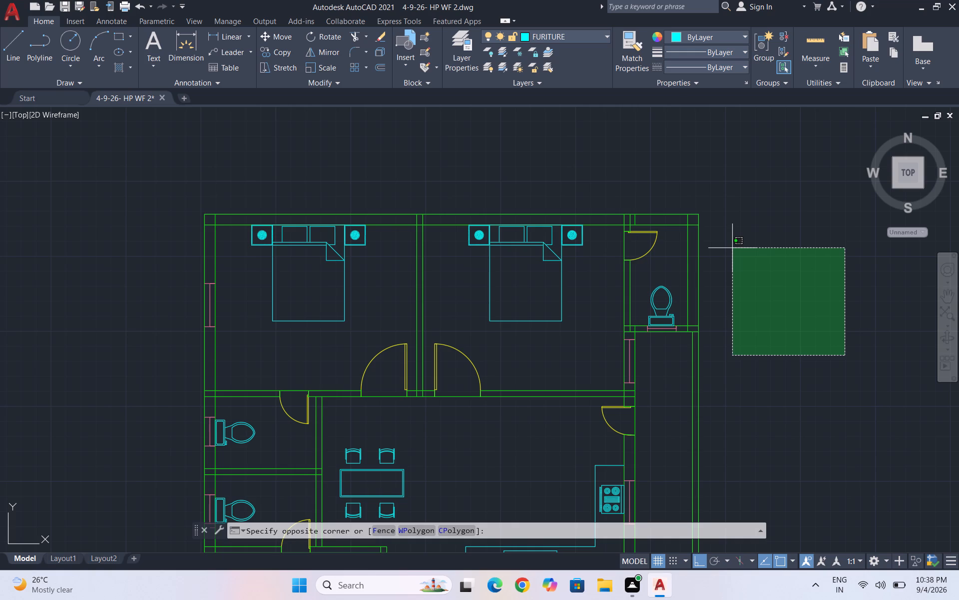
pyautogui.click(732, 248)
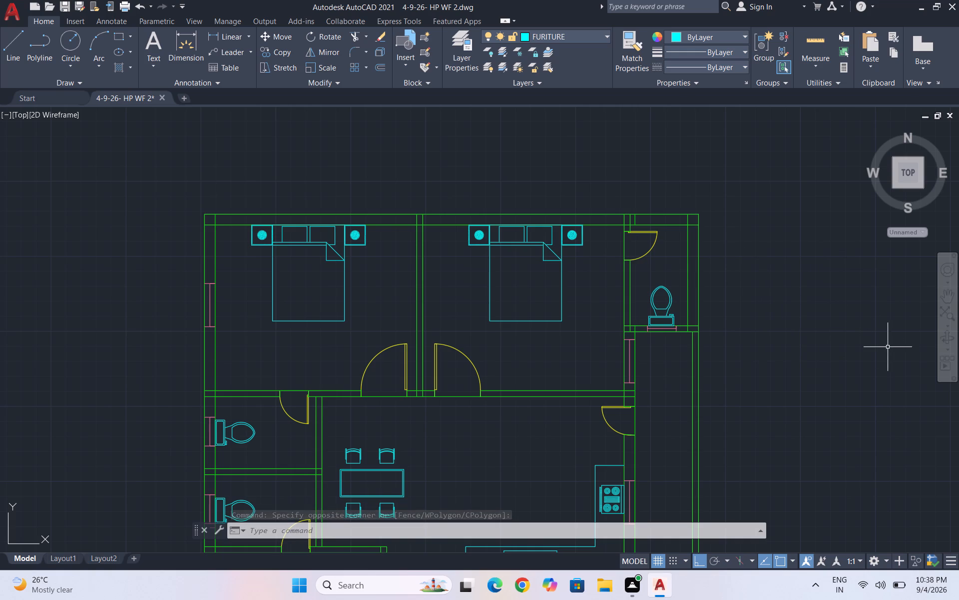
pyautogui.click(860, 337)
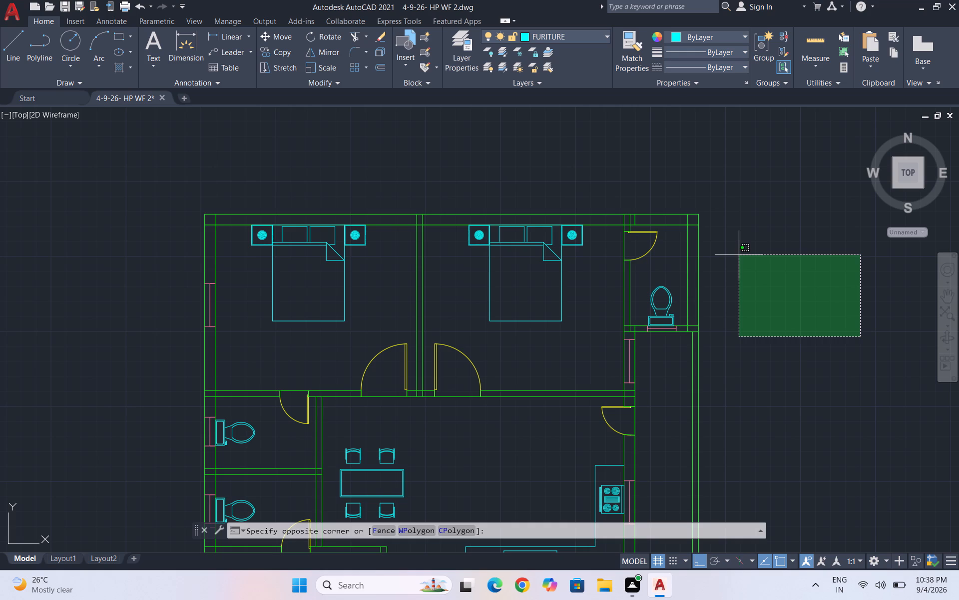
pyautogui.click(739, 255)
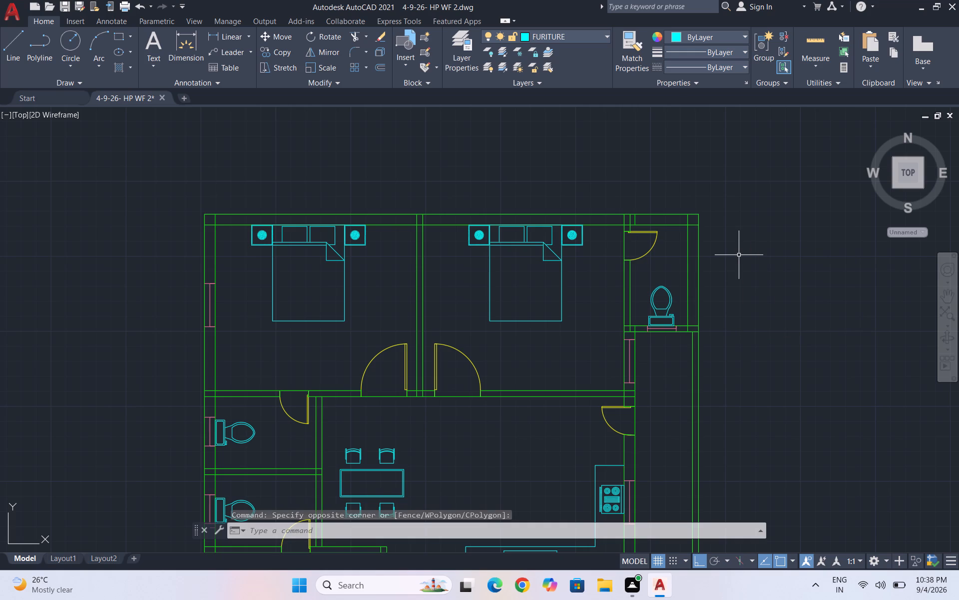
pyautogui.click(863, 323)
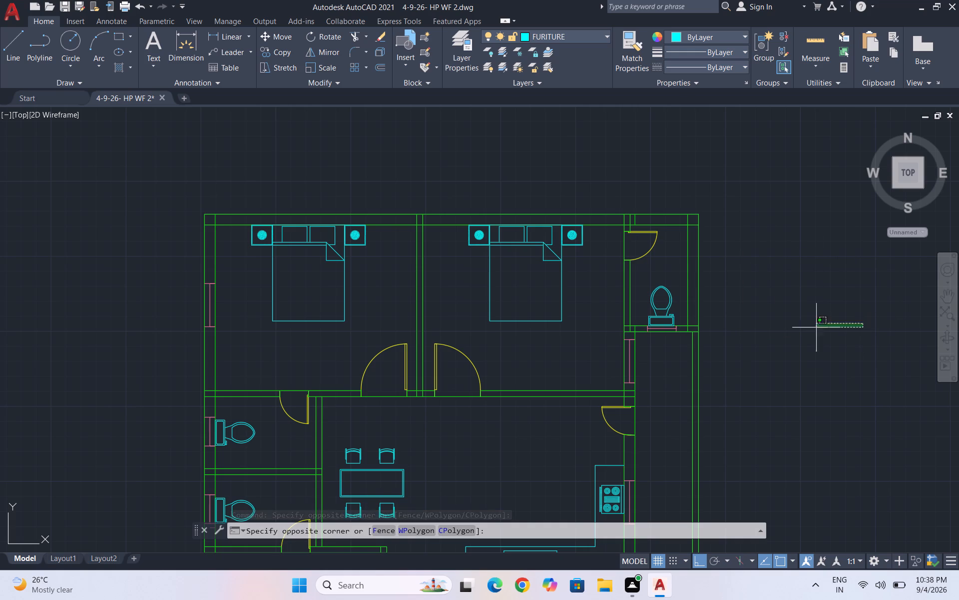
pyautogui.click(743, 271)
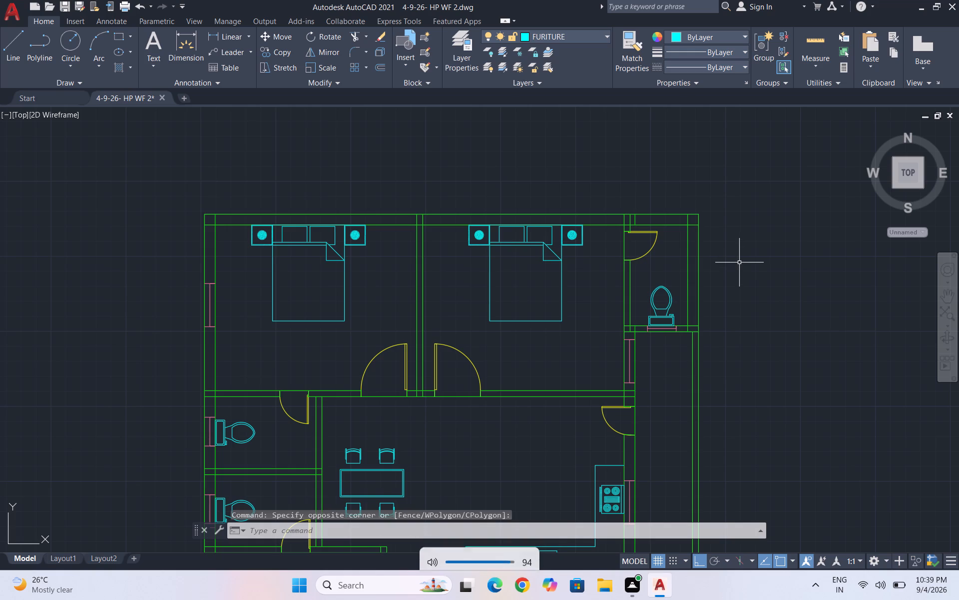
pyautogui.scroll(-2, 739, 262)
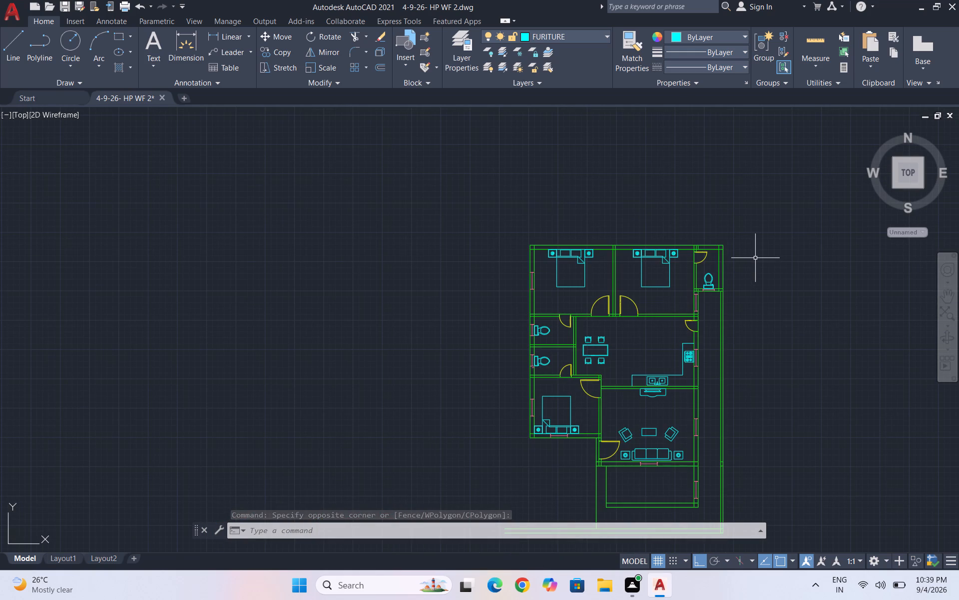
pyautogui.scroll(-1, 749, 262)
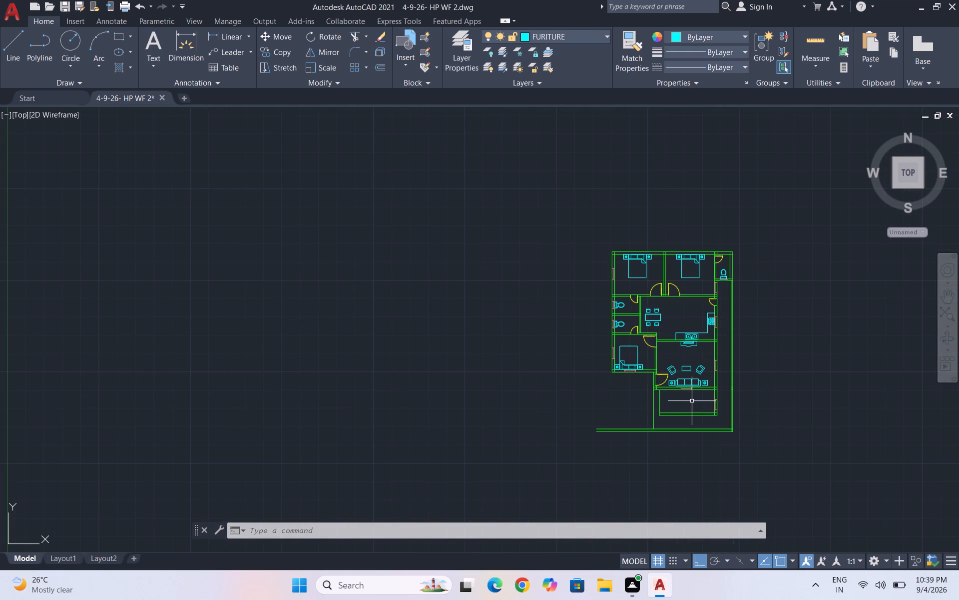
# On the LIFT layer, draw a 3' horizontal line leftward from the bottom room's right inner wall face, just below the window.
pyautogui.scroll(3, 701, 408)
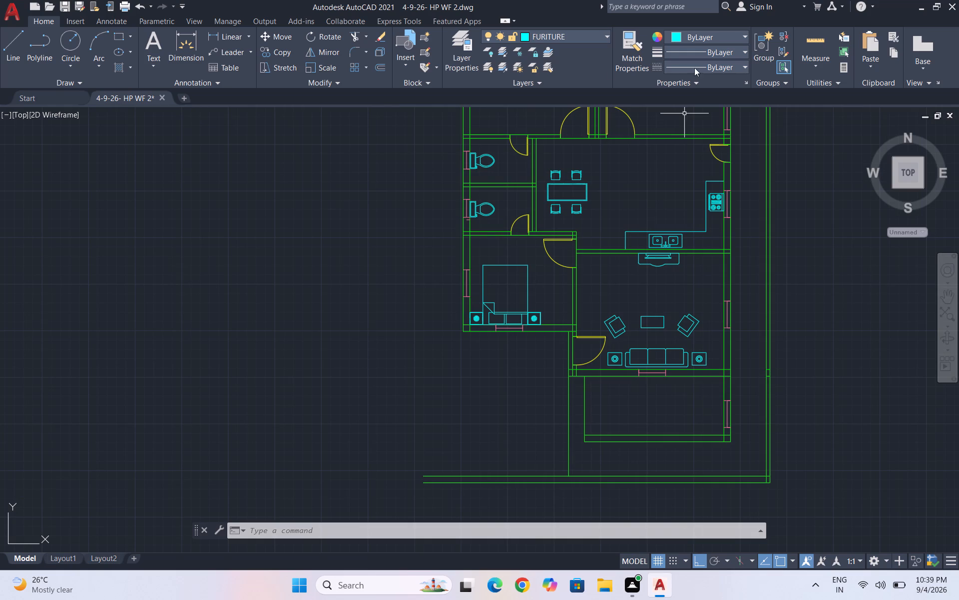
pyautogui.click(572, 39)
pyautogui.click(580, 123)
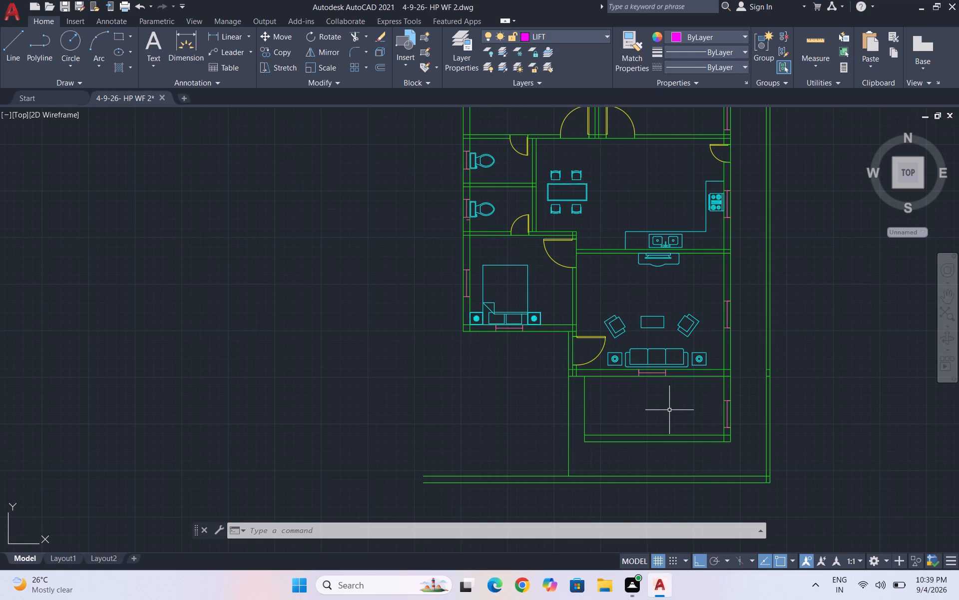
pyautogui.scroll(1, 683, 414)
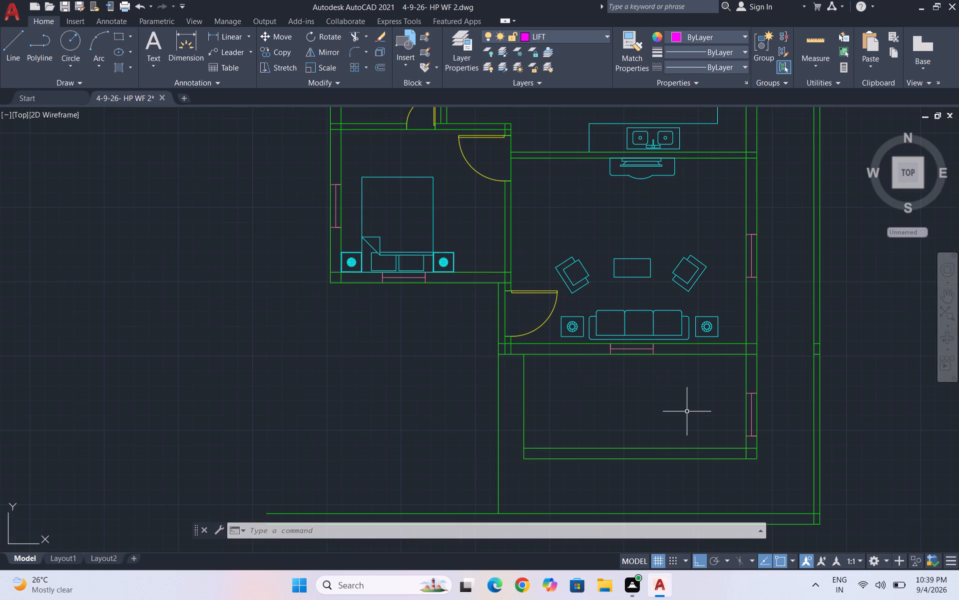
pyautogui.press('l')
pyautogui.press('Return')
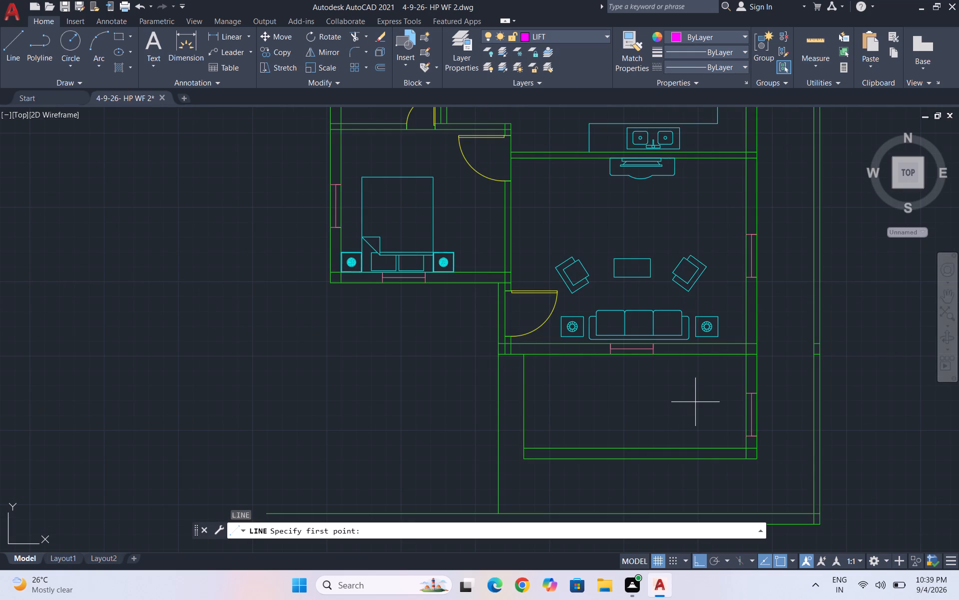
pyautogui.scroll(1, 730, 443)
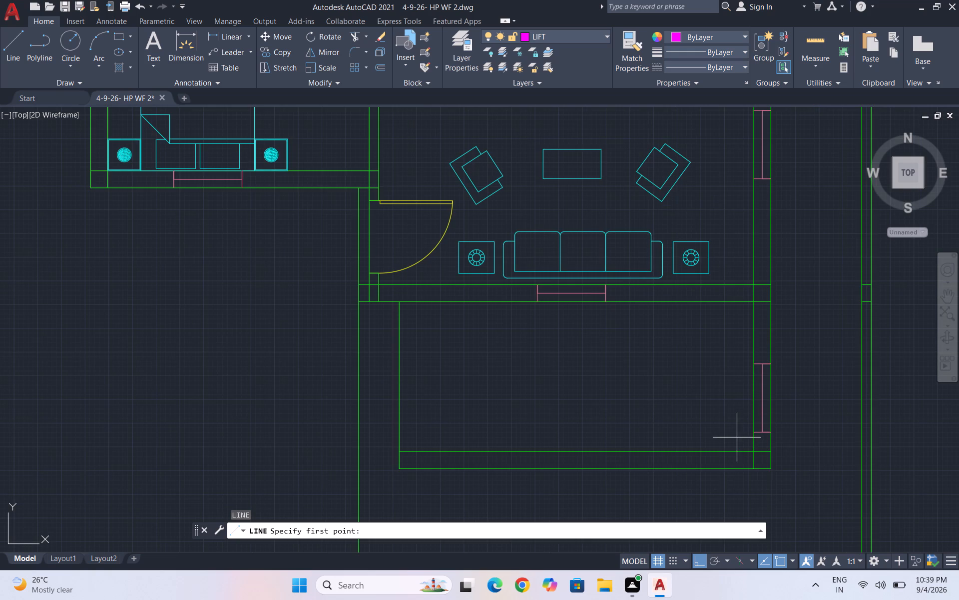
pyautogui.scroll(1, 742, 432)
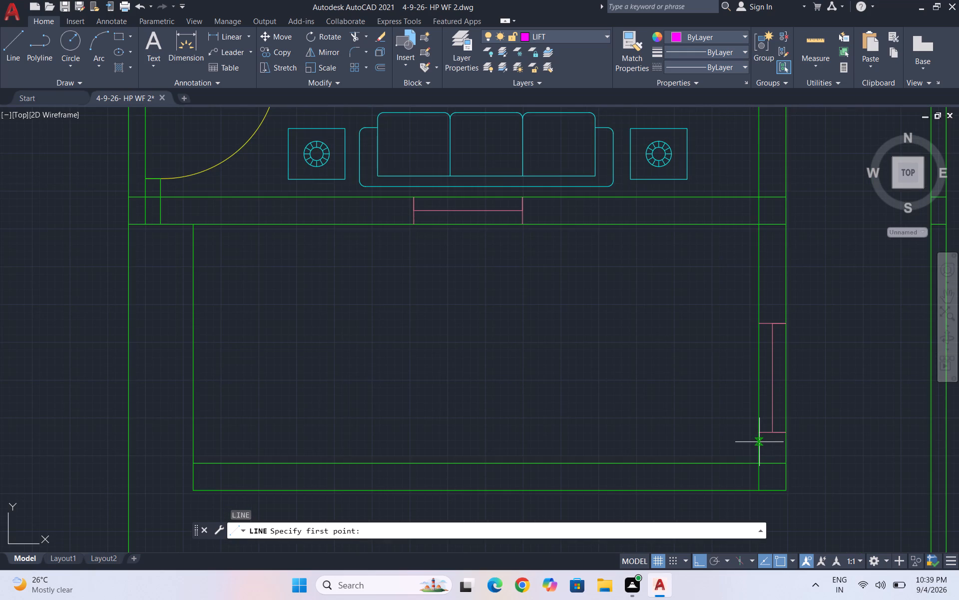
pyautogui.click(759, 442)
pyautogui.write("3'")
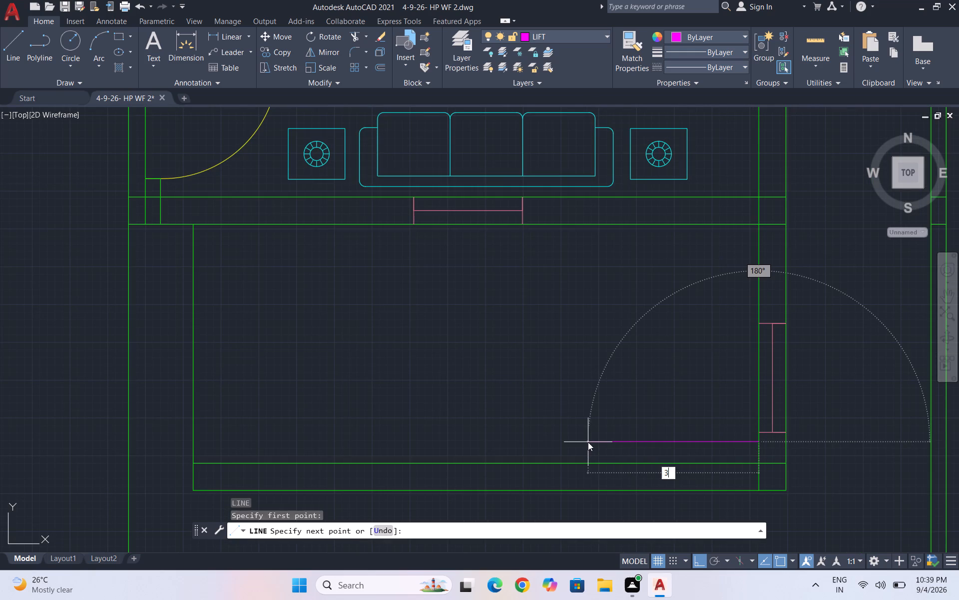
pyautogui.press('Return')
pyautogui.press('Return')
# Draw a 3'8" vertical line up from the bottom wall's inner face, aligned with the 3' line's left end.
pyautogui.press('l')
pyautogui.press('Return')
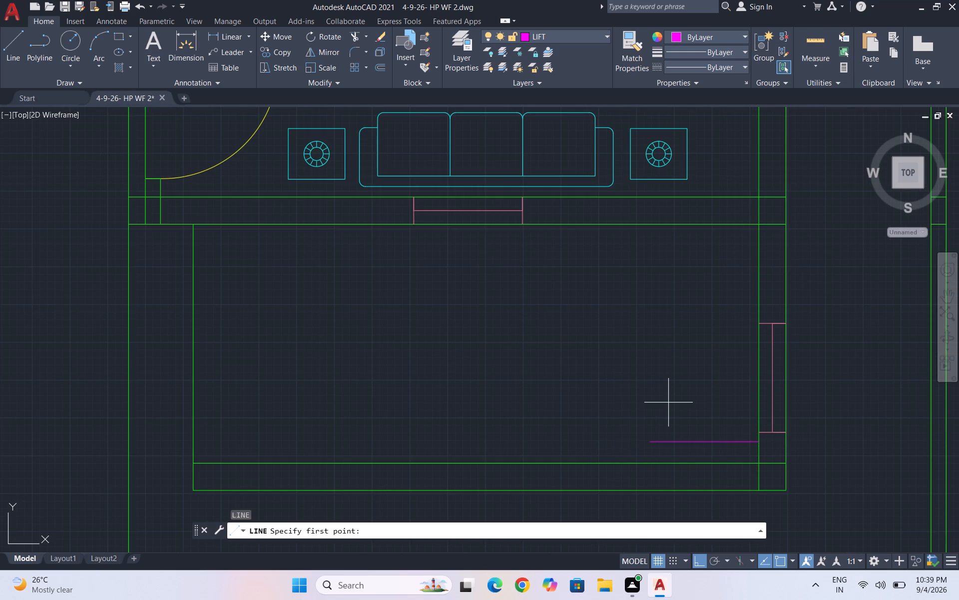
pyautogui.click(650, 464)
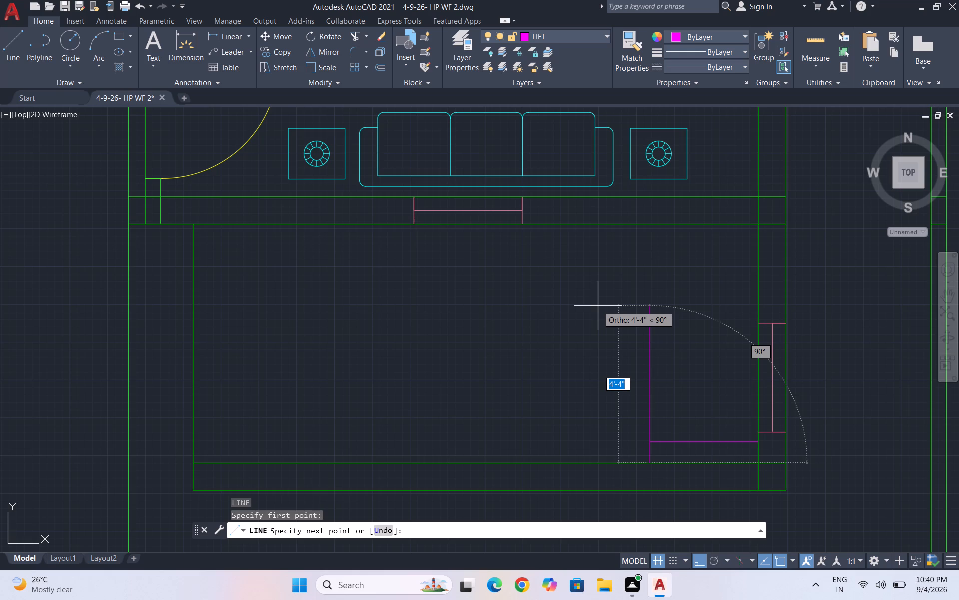
pyautogui.write('3\'8"')
pyautogui.press('Return')
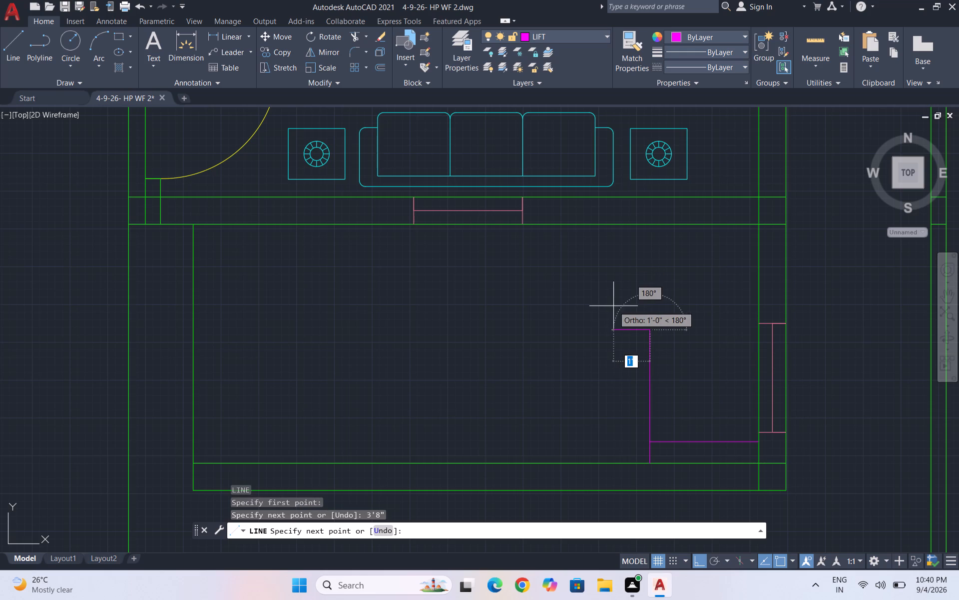
pyautogui.press('Escape')
# Copy the 3'8" vertical line leftward as a linear array of 11 items spaced 1' apart to form stair treads.
pyautogui.click(680, 366)
pyautogui.click(588, 364)
pyautogui.write('co')
pyautogui.press('Return')
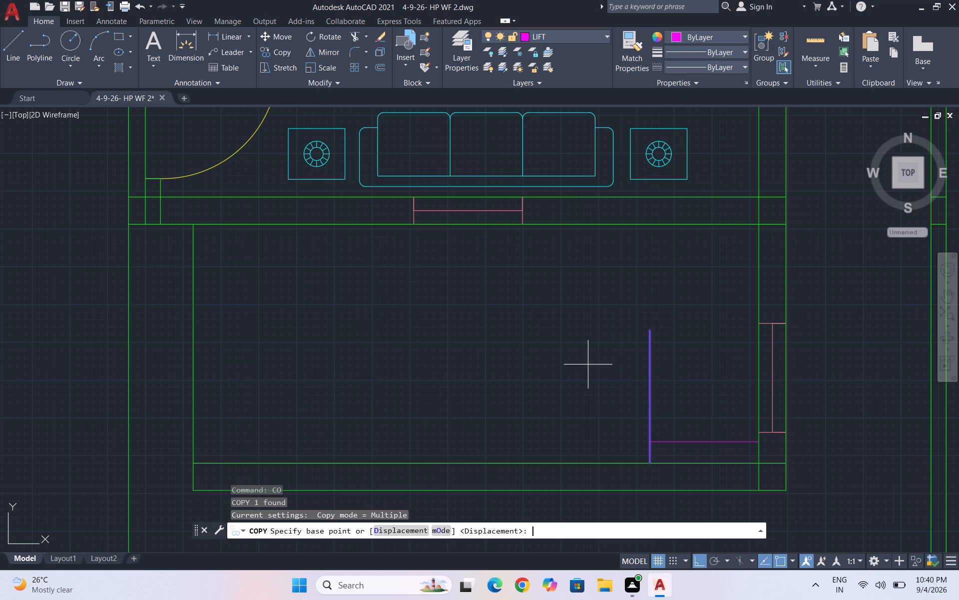
pyautogui.click(653, 460)
pyautogui.press('a')
pyautogui.press('Return')
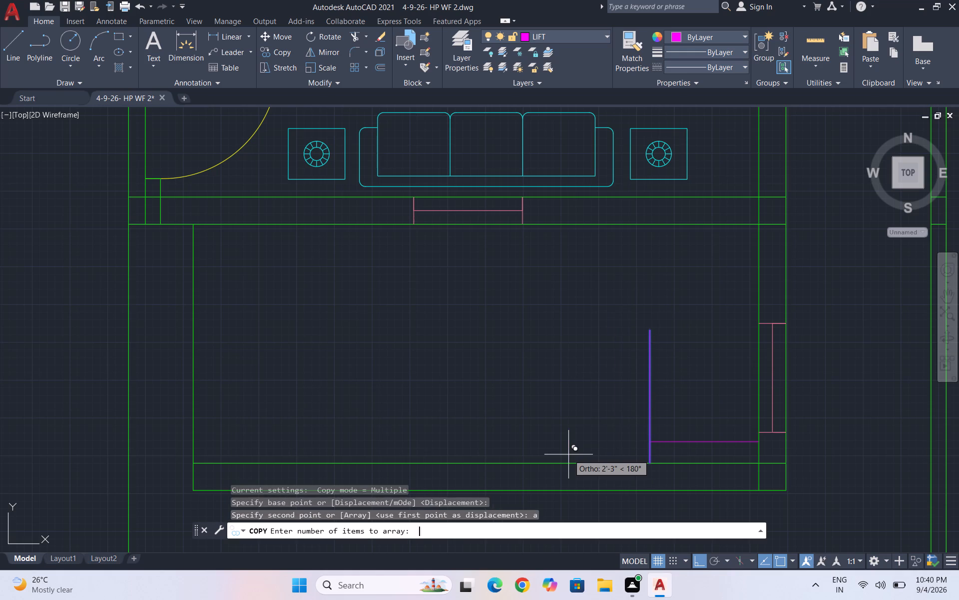
pyautogui.write('11')
pyautogui.press('Return')
pyautogui.write("1'")
pyautogui.press('Return')
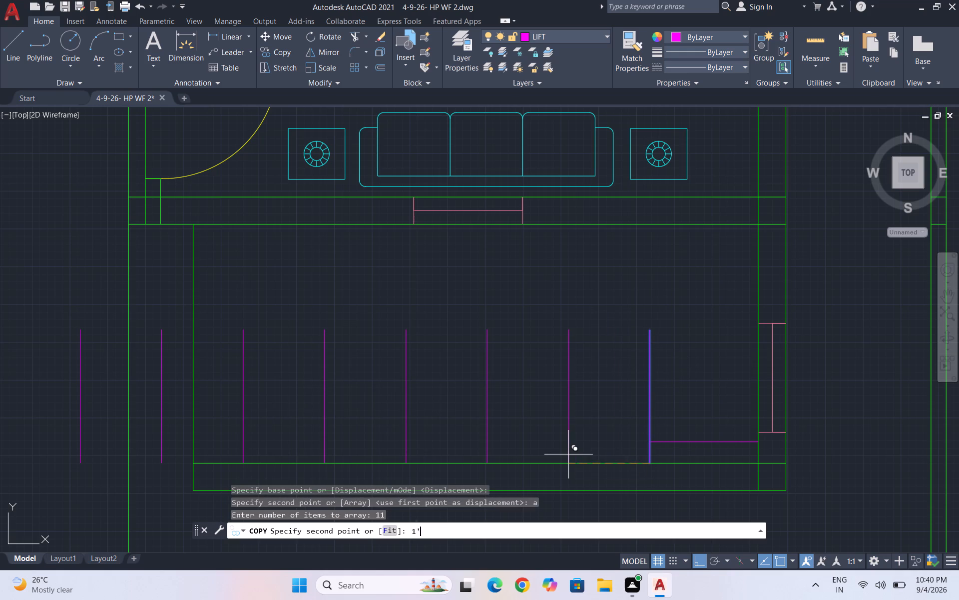
# Place the 11-item array of stair treads at 1' spacing.
pyautogui.press('Return')
# Draw a horizontal line joining the upper ends of all the treads, from the rightmost tread to the leftmost.
pyautogui.scroll(-1, 604, 399)
pyautogui.scroll(-1, 658, 370)
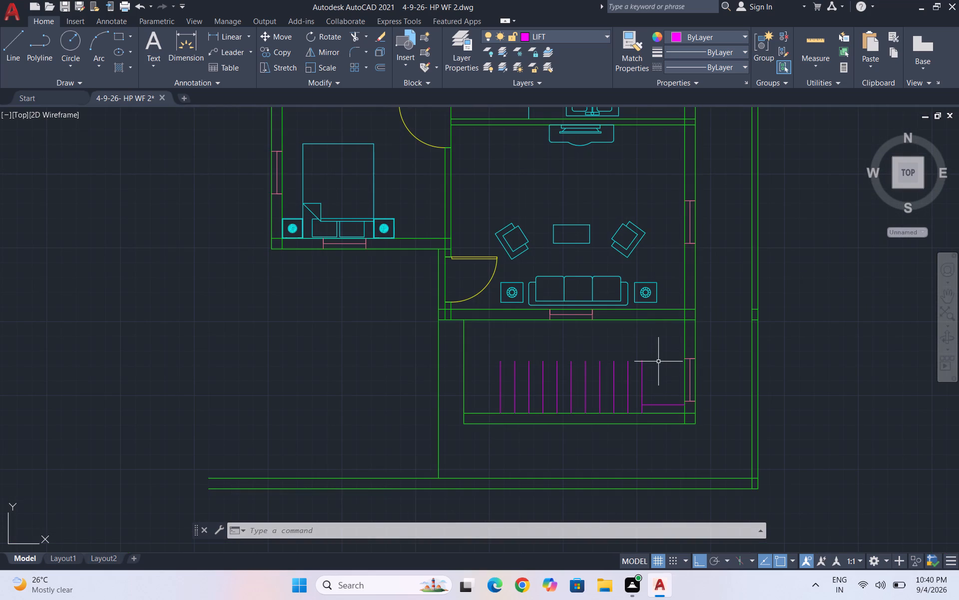
pyautogui.scroll(1, 627, 368)
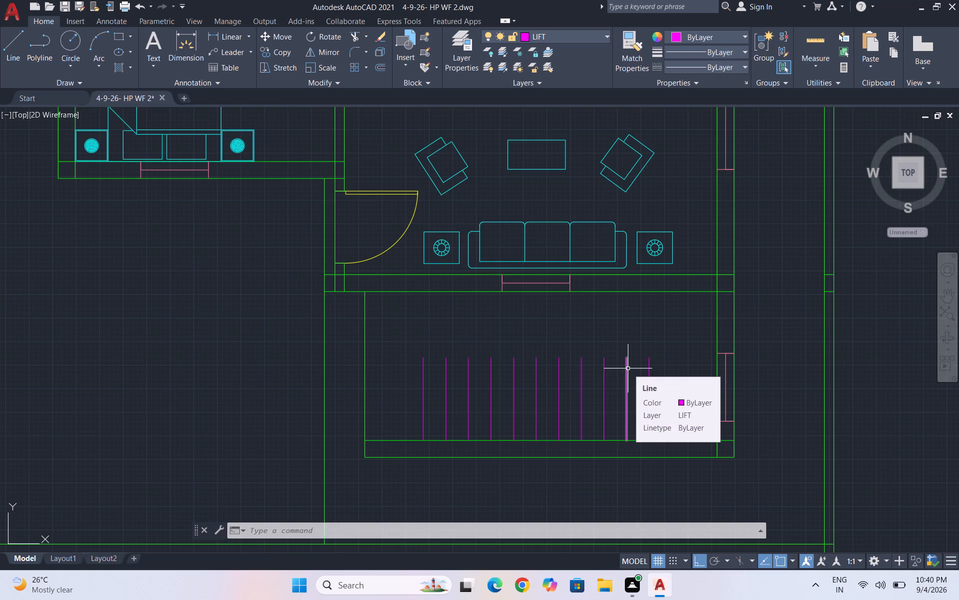
pyautogui.press('l')
pyautogui.press('Return')
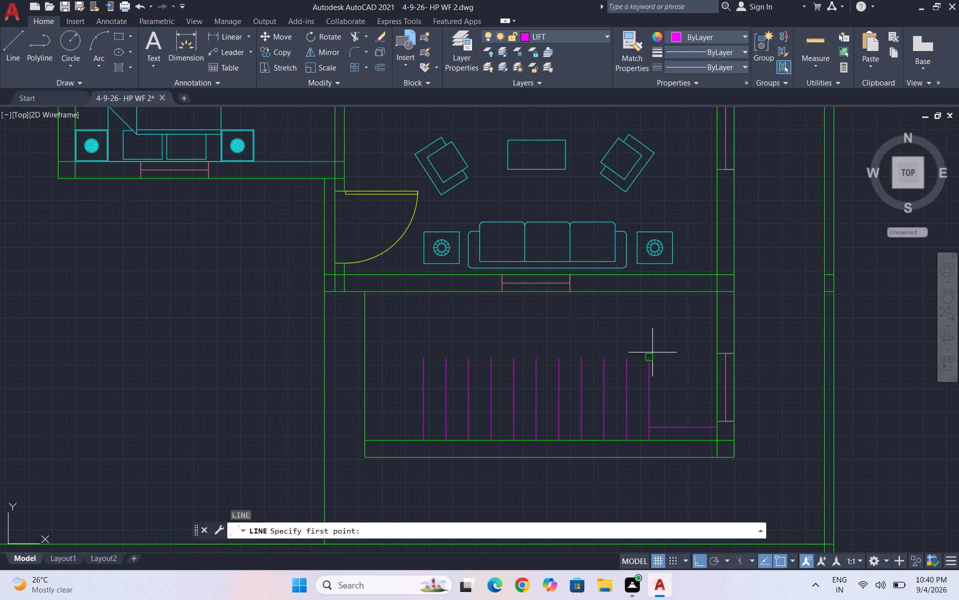
pyautogui.click(646, 359)
pyautogui.click(428, 361)
pyautogui.press('Escape')
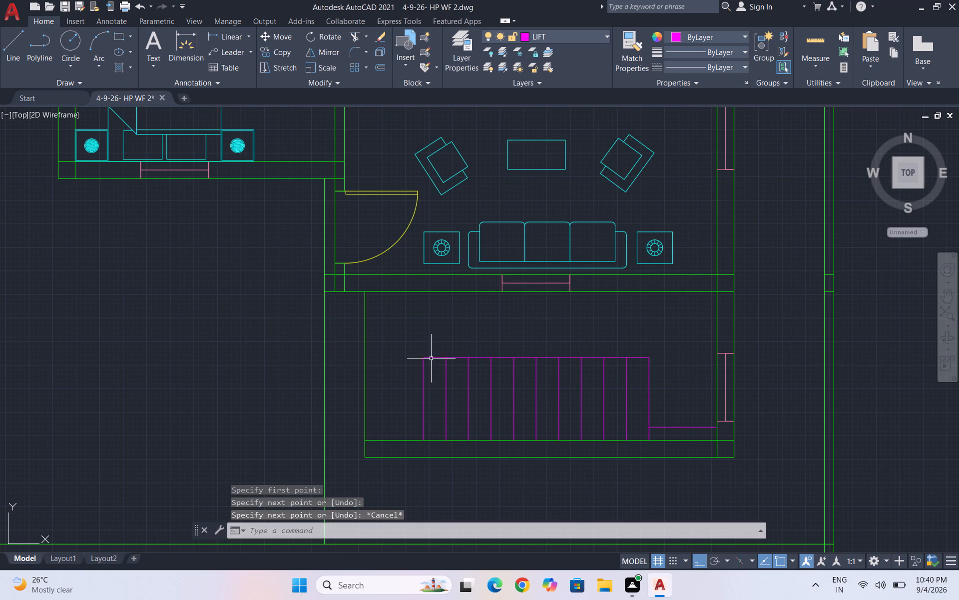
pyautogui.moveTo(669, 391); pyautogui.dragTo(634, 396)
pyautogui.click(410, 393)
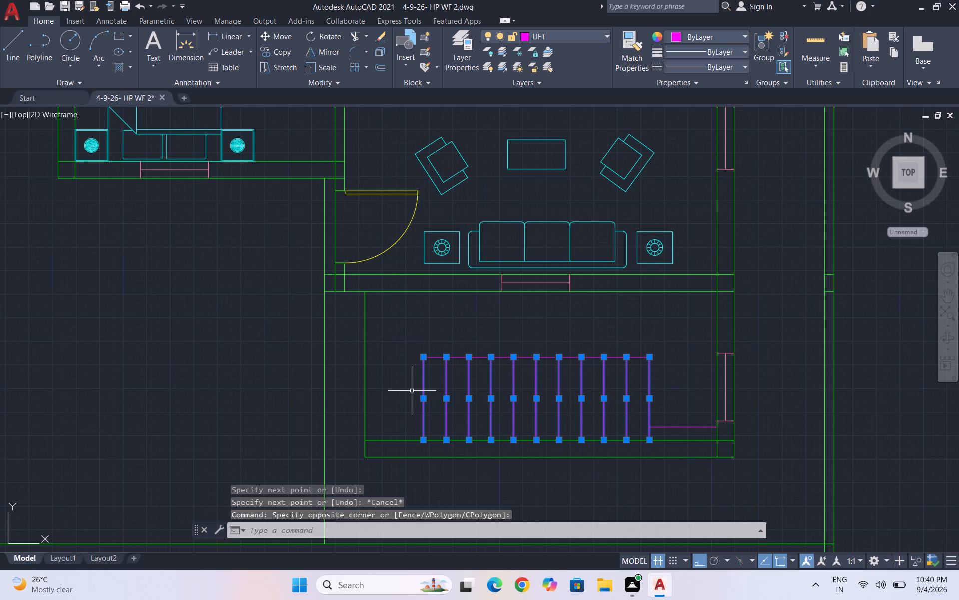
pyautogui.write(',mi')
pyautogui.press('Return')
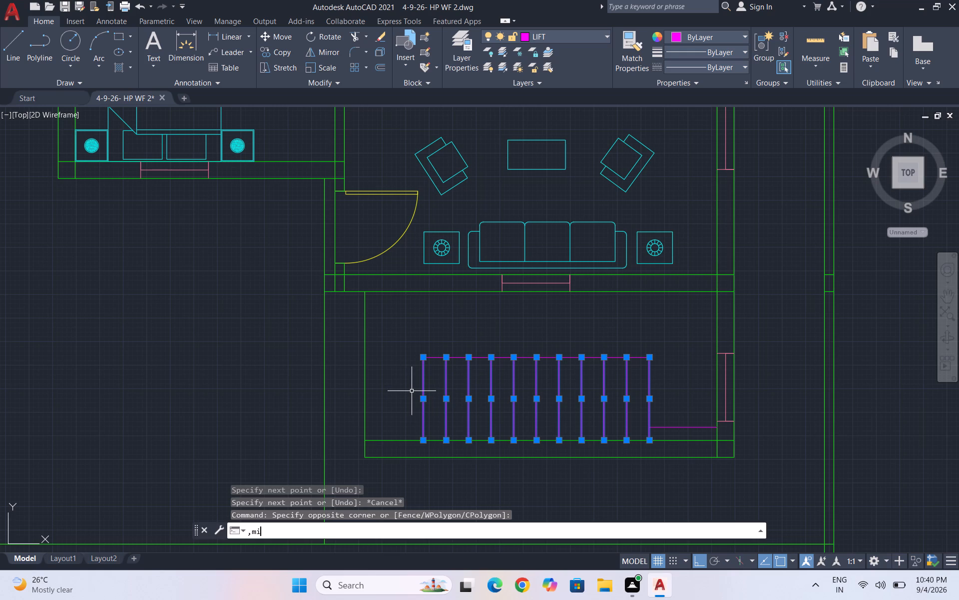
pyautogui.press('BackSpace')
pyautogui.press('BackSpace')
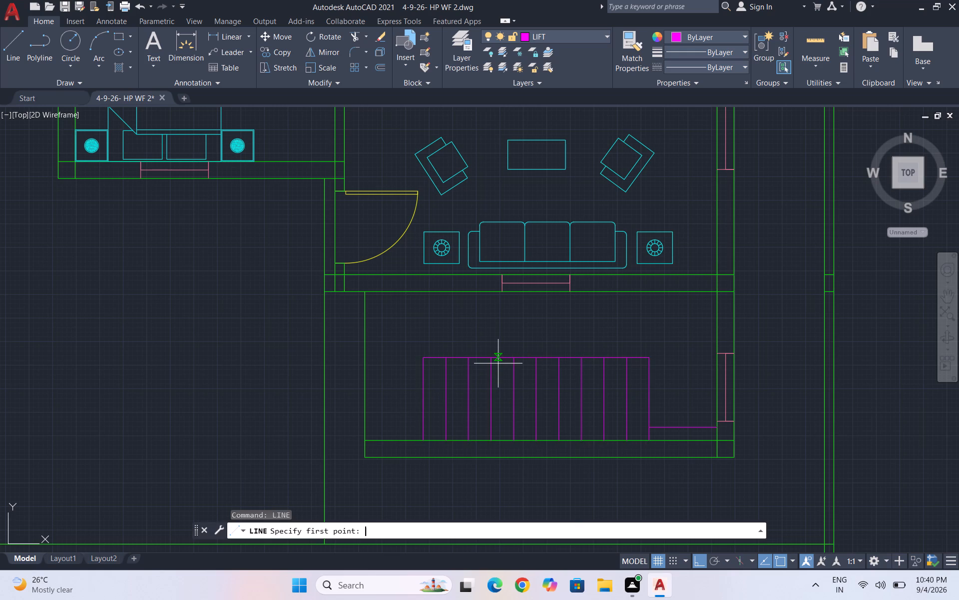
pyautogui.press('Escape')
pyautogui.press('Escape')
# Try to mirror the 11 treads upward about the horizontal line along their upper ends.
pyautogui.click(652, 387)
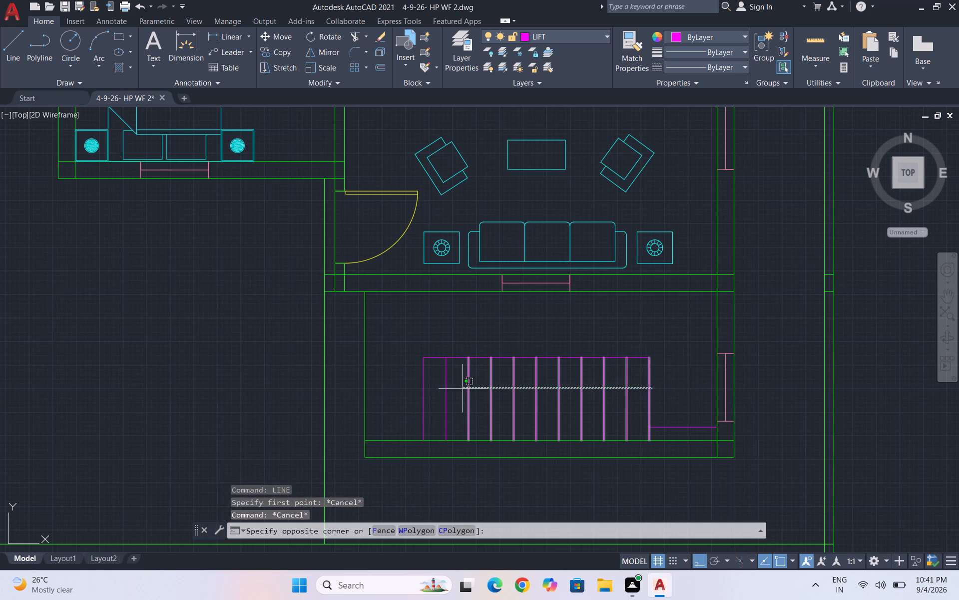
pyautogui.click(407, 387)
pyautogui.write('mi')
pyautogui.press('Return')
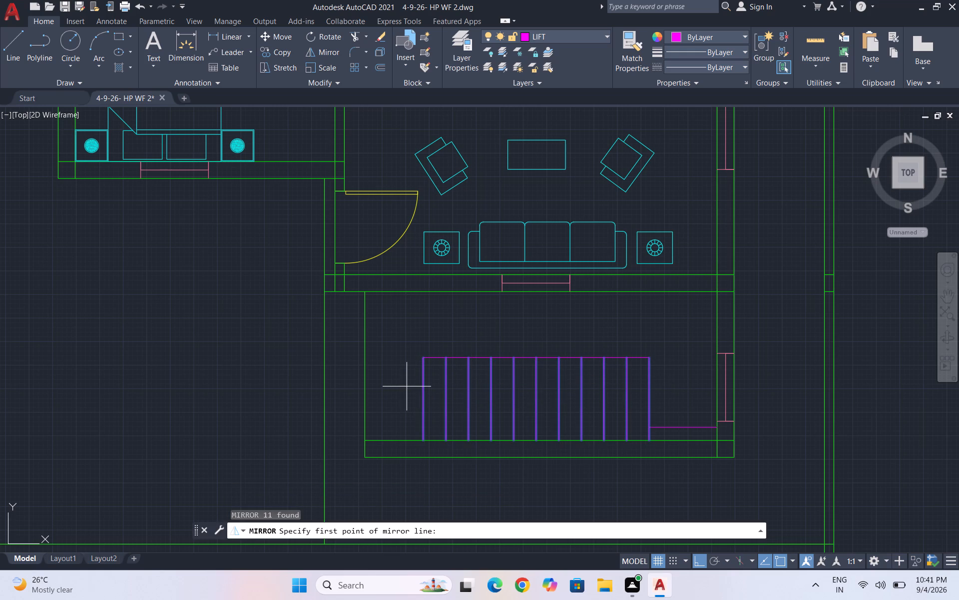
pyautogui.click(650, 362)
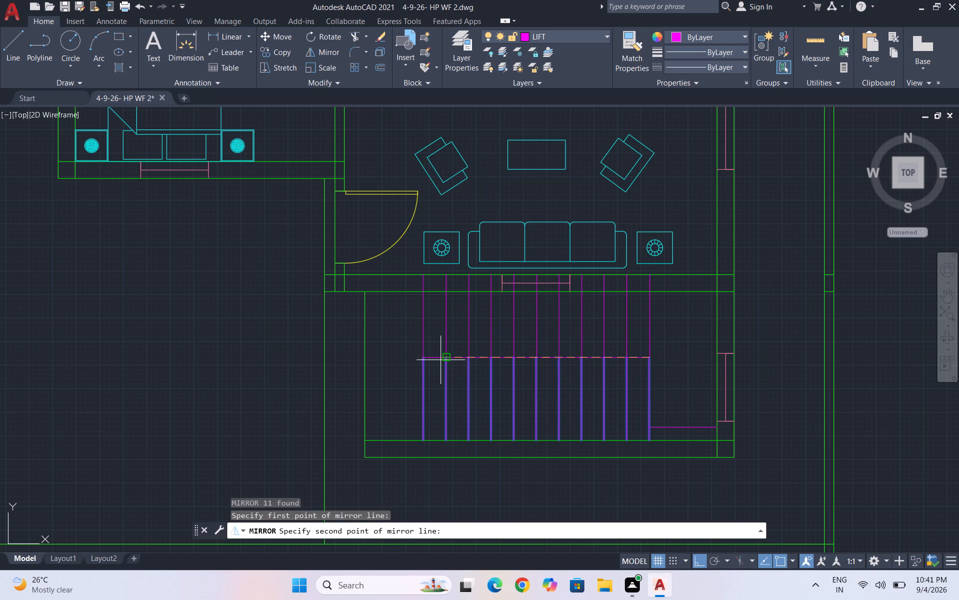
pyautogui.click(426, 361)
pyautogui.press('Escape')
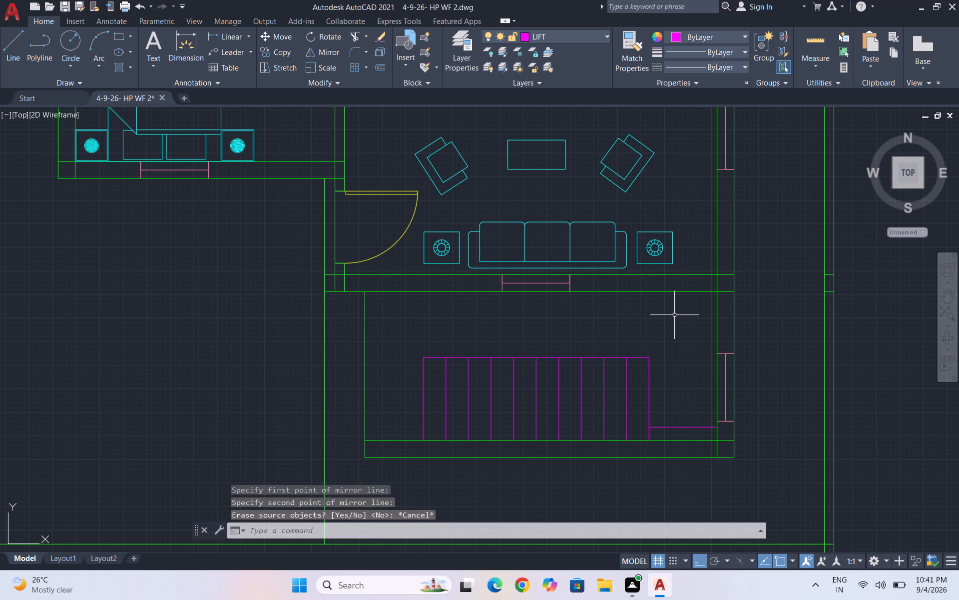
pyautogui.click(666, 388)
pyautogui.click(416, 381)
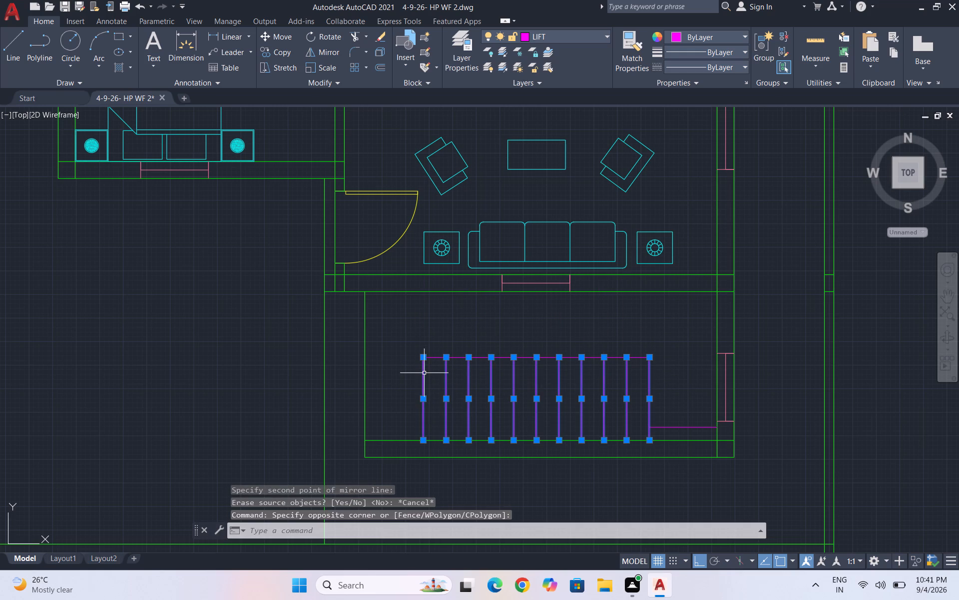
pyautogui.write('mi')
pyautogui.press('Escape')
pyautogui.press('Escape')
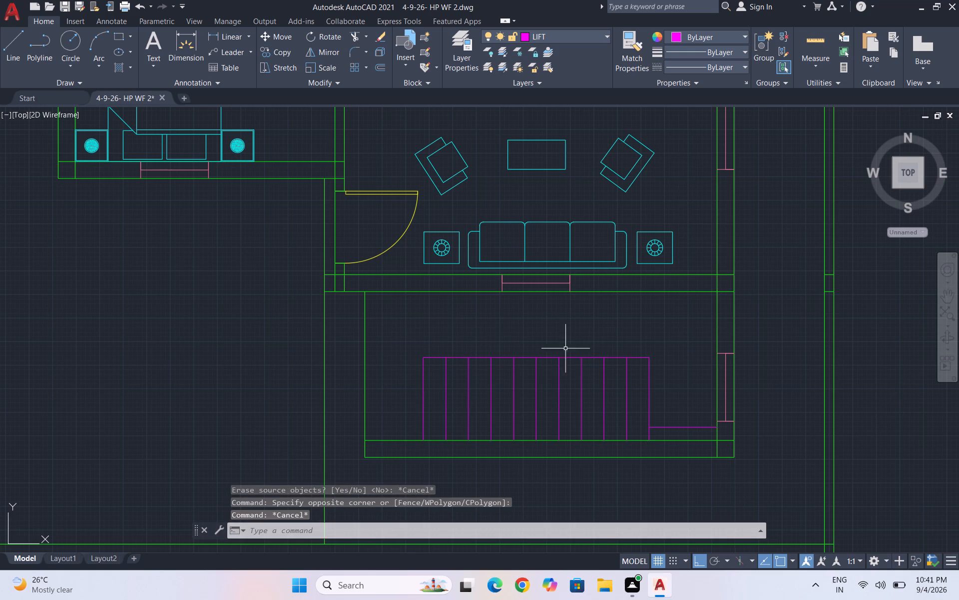
# Draw a vertical line about 2'11" long from the rightmost tread's upper end up to the room's upper wall face.
pyautogui.press('l')
pyautogui.press('Return')
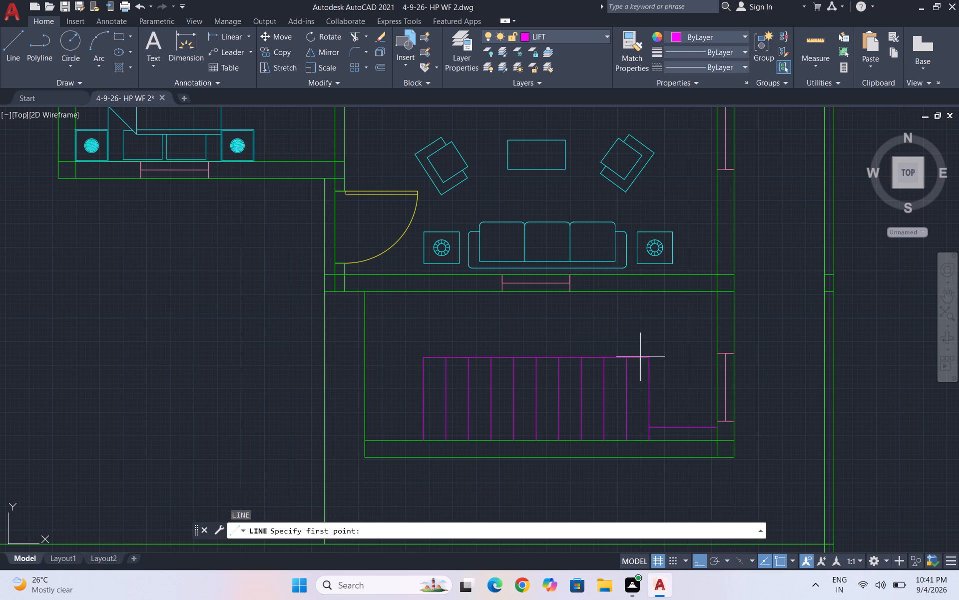
pyautogui.click(651, 356)
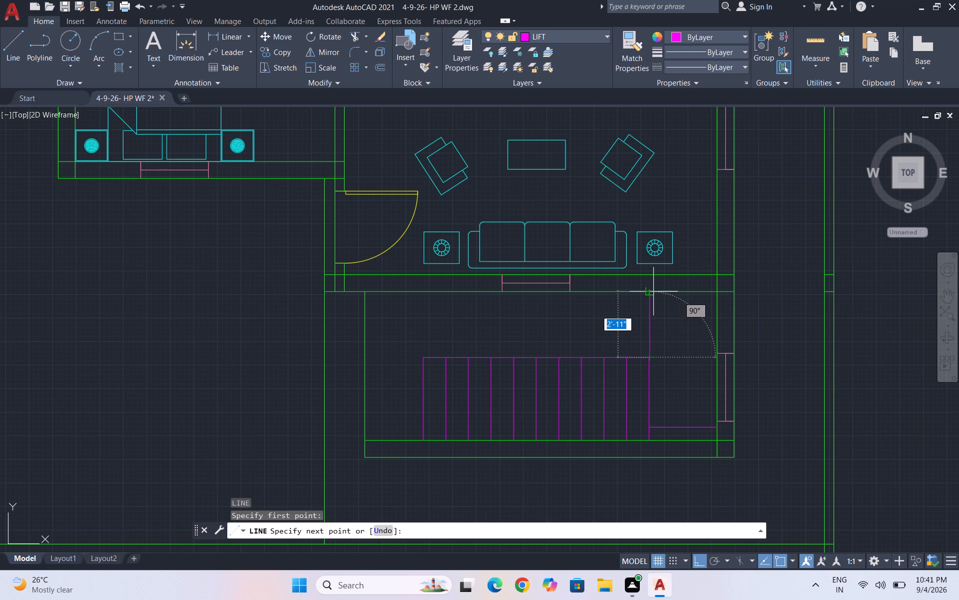
pyautogui.click(653, 291)
pyautogui.press('Escape')
# Copy the new upper vertical line leftward onto the upper end of each remaining tread to form the second flight.
pyautogui.moveTo(668, 328); pyautogui.dragTo(658, 327)
pyautogui.click(584, 327)
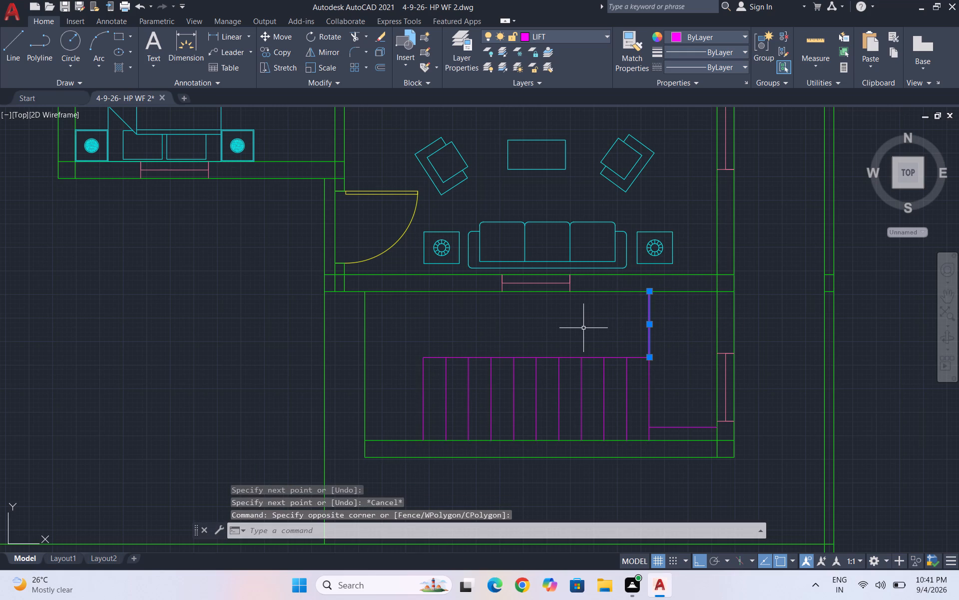
pyautogui.write('co')
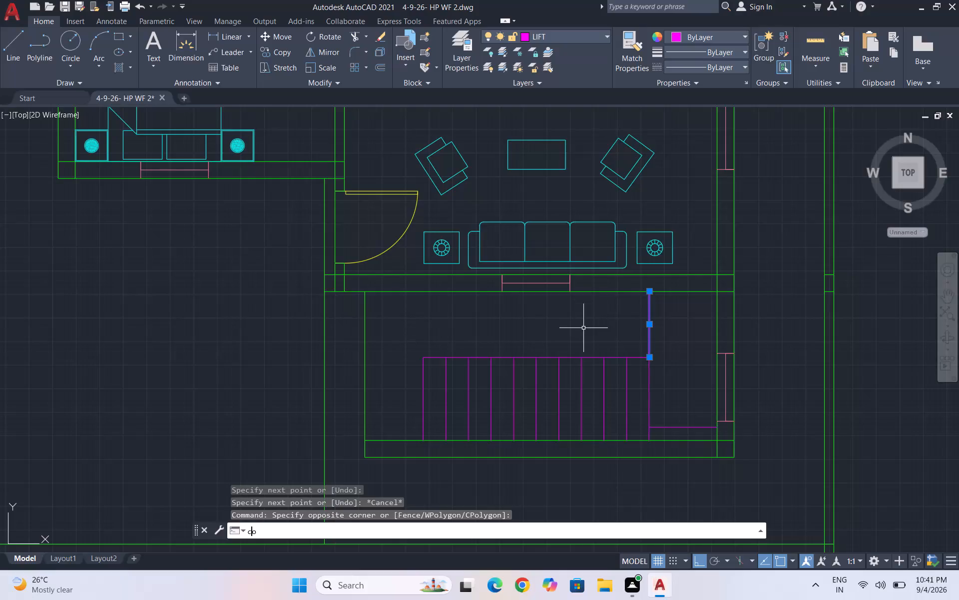
pyautogui.press('Return')
pyautogui.click(649, 359)
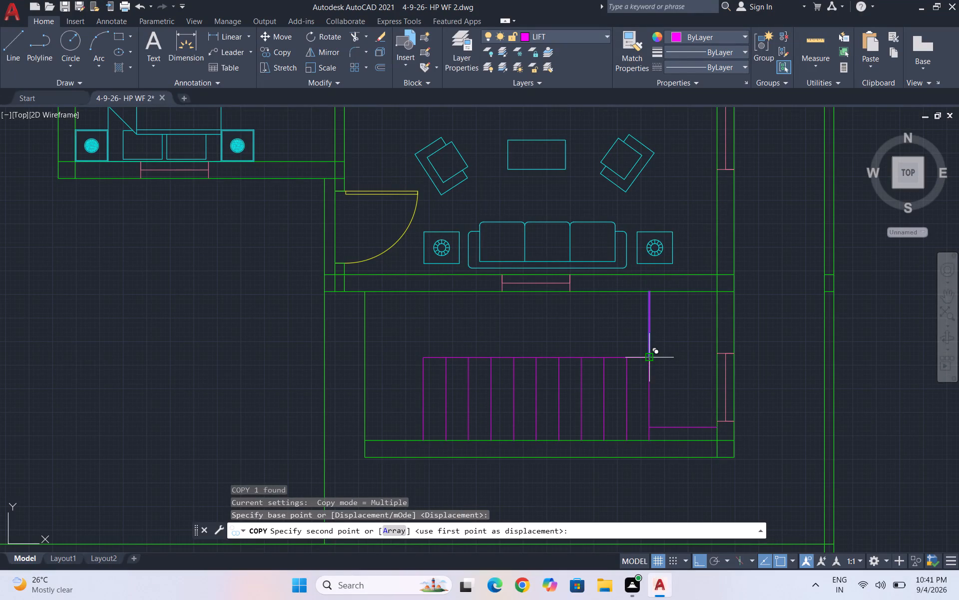
pyautogui.click(626, 360)
pyautogui.click(607, 360)
pyautogui.click(580, 361)
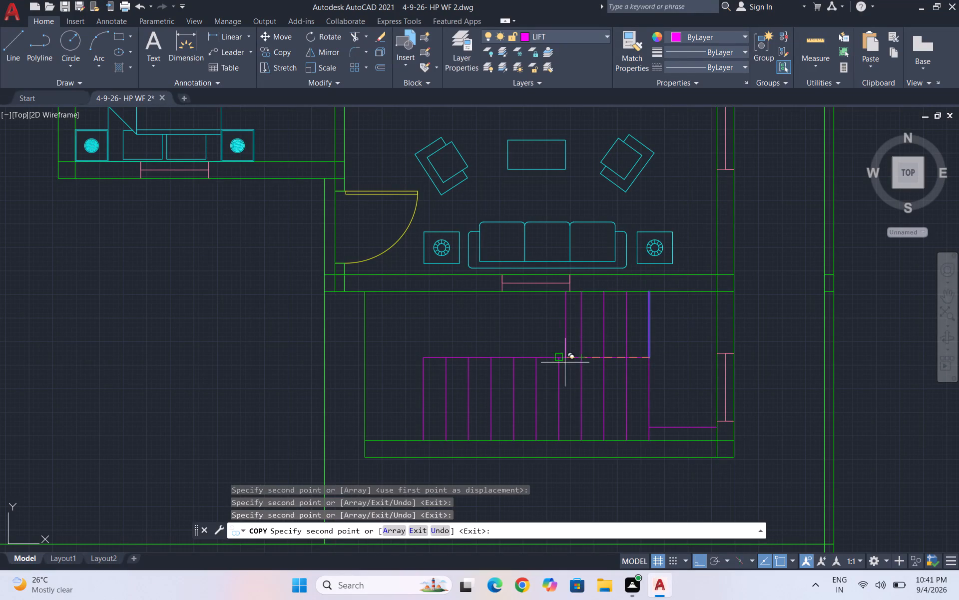
pyautogui.click(556, 362)
pyautogui.click(534, 358)
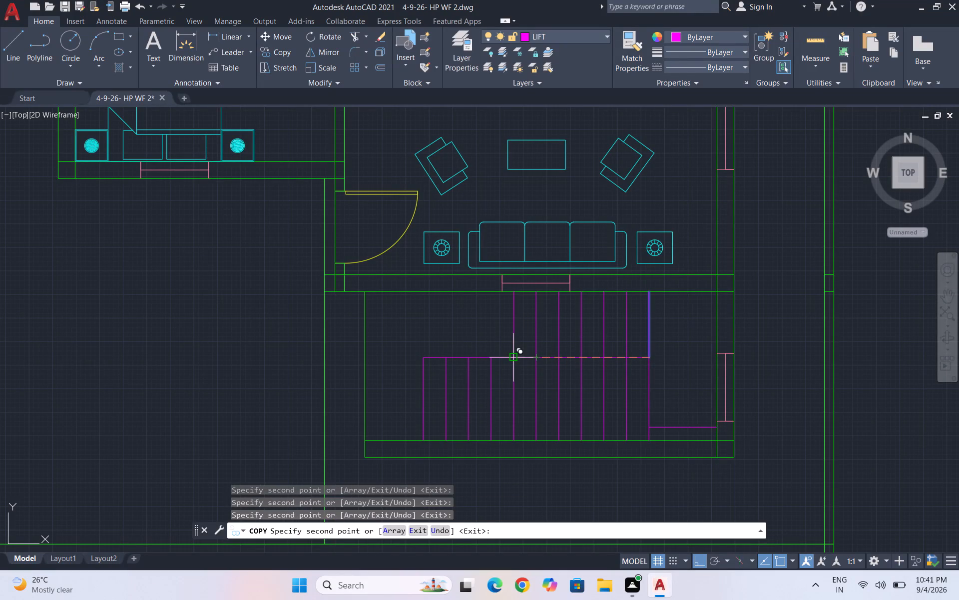
pyautogui.click(511, 358)
pyautogui.click(488, 357)
pyautogui.click(467, 357)
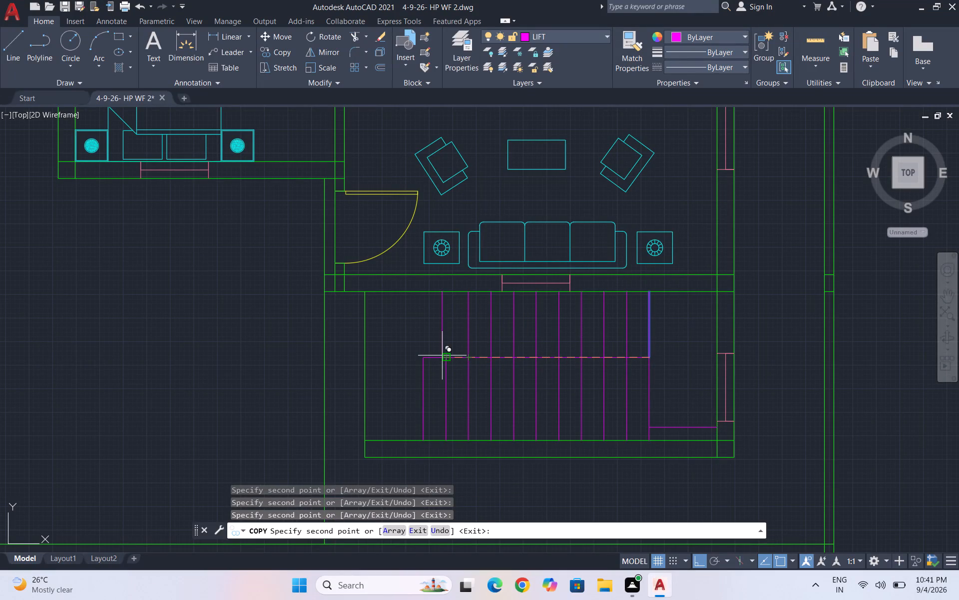
pyautogui.click(442, 355)
pyautogui.click(427, 354)
pyautogui.press('Escape')
# Copy the horizontal line between the two flights a short distance above and the same short distance below itself.
pyautogui.scroll(-1, 588, 338)
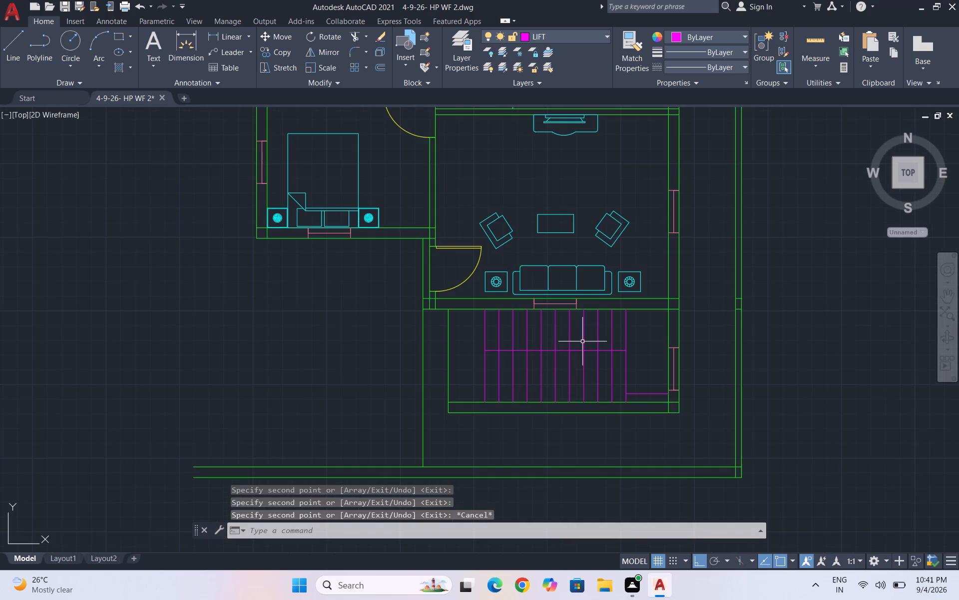
pyautogui.scroll(1, 594, 357)
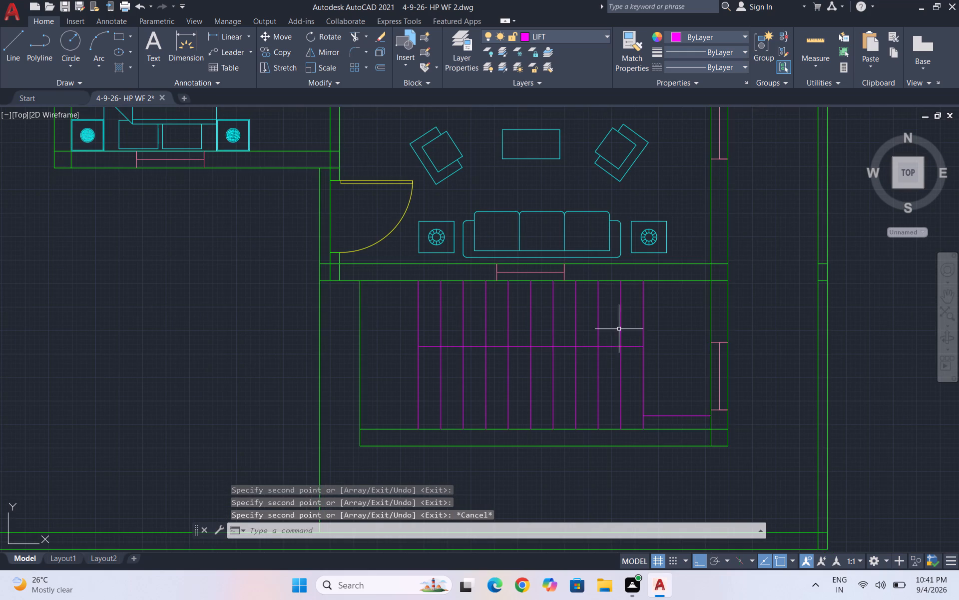
pyautogui.click(612, 352)
pyautogui.click(606, 338)
pyautogui.write('co')
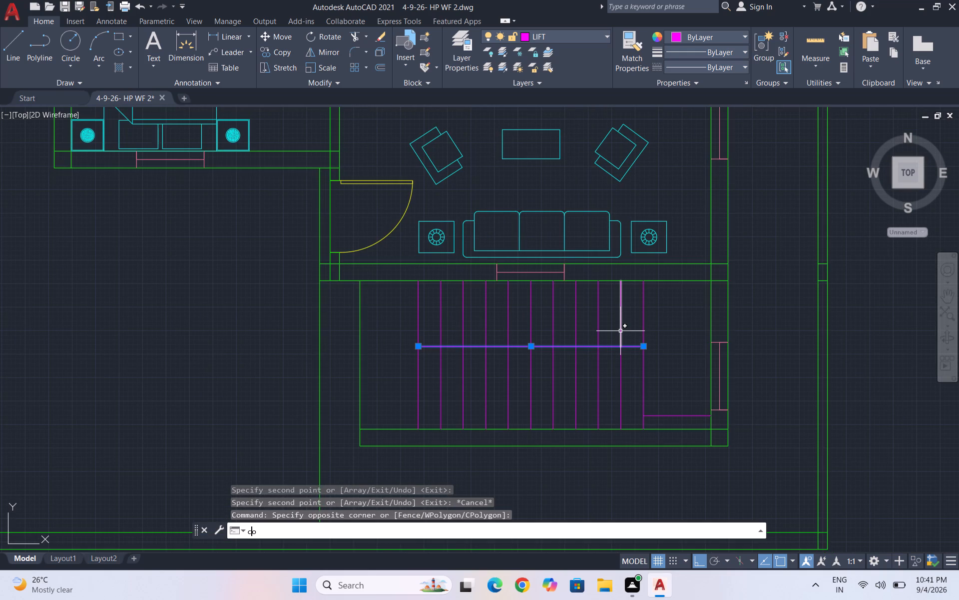
pyautogui.press('Return')
pyautogui.click(647, 348)
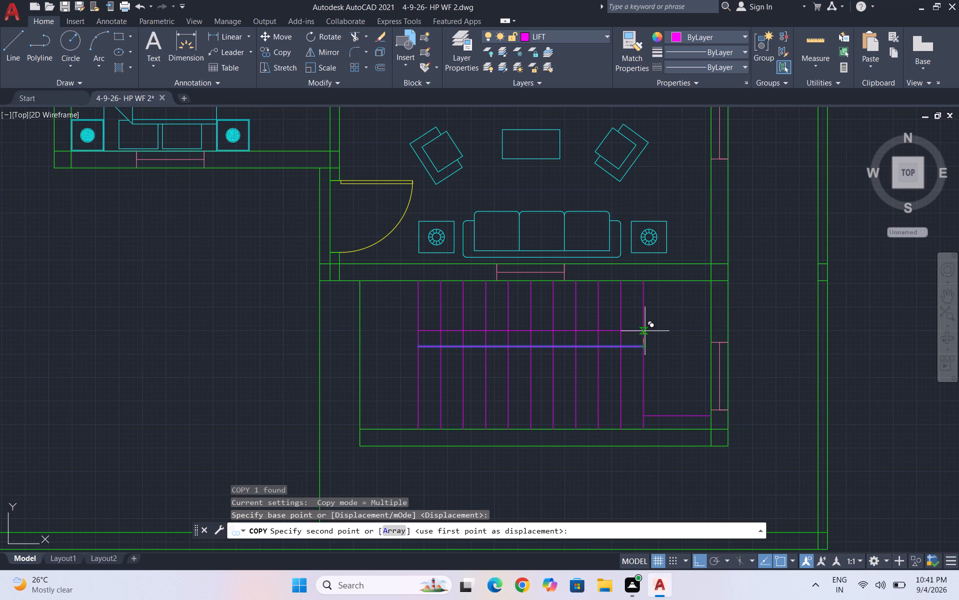
pyautogui.click(645, 334)
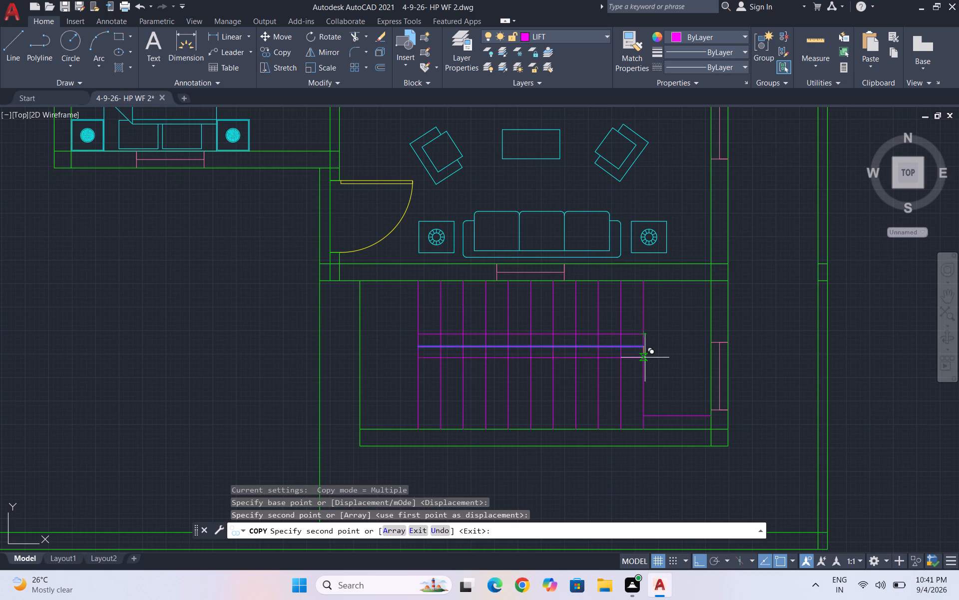
pyautogui.click(645, 358)
pyautogui.scroll(2, 640, 352)
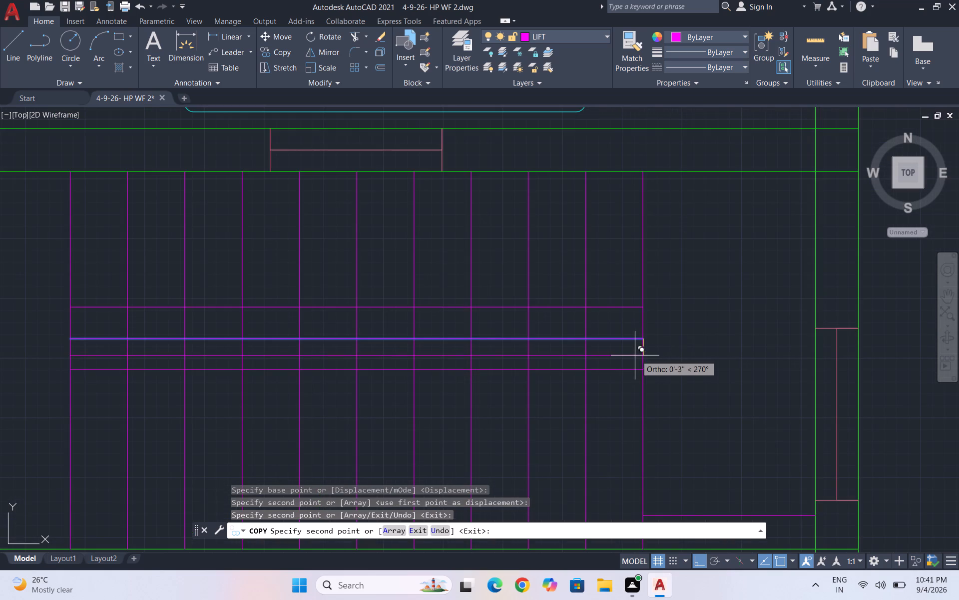
pyautogui.press('Delete')
pyautogui.press('Delete')
pyautogui.press('Escape')
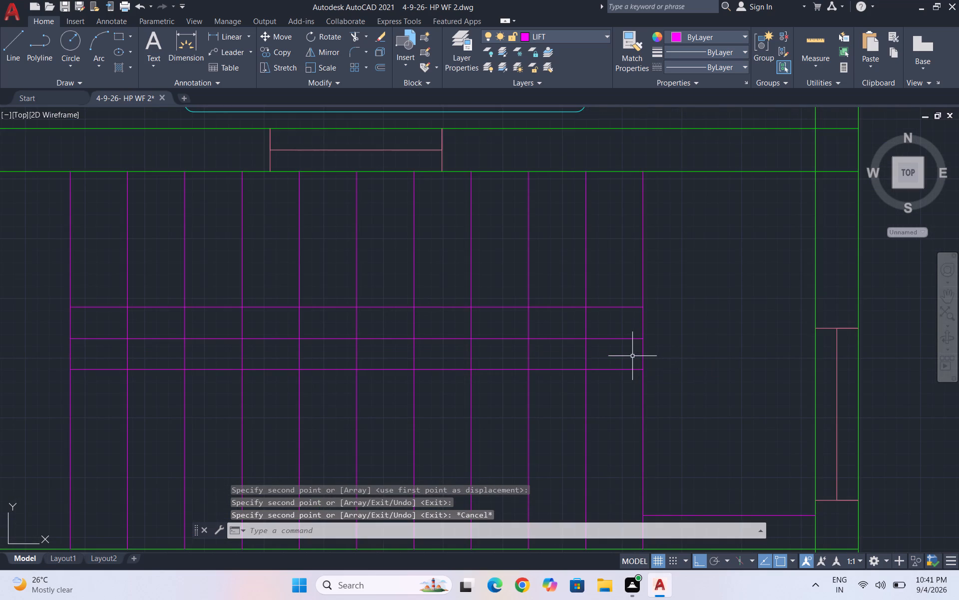
# Delete the original middle horizontal line between the two copies.
pyautogui.click(632, 356)
pyautogui.click(626, 336)
pyautogui.press('Delete')
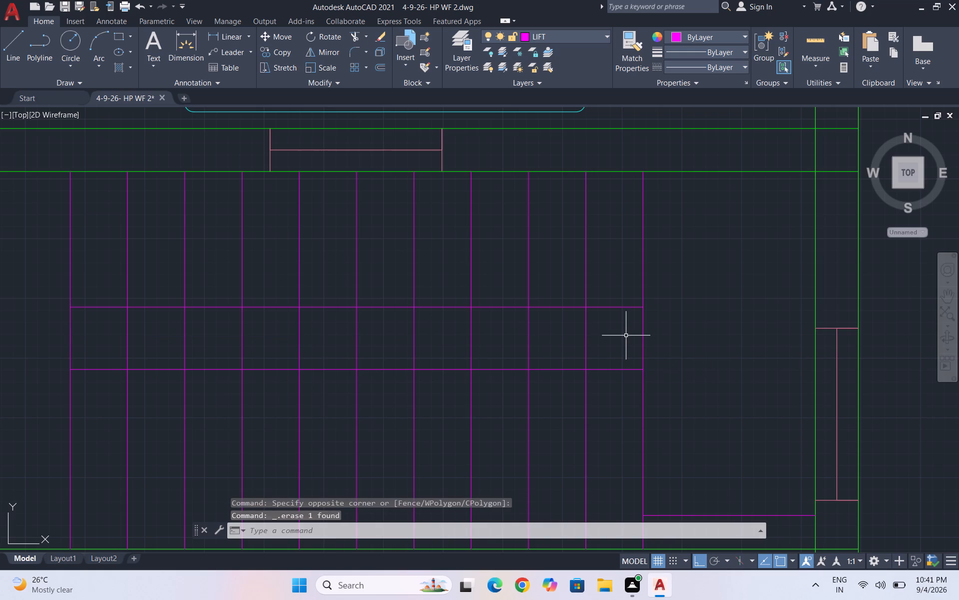
# Trim away the tread line segments that cross the gap between the two horizontal lines separating the stair flights.
pyautogui.scroll(-1, 636, 337)
pyautogui.scroll(-1, 604, 378)
pyautogui.write('re')
pyautogui.press('Escape')
pyautogui.press('Escape')
pyautogui.write('tr')
pyautogui.press('Return')
pyautogui.hotkey('shift', 'Return')
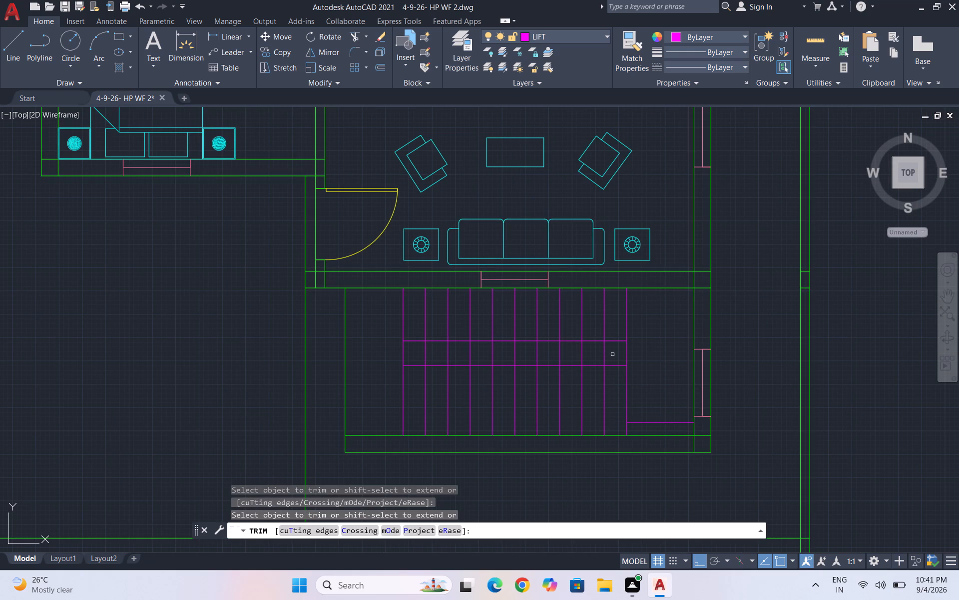
pyautogui.moveTo(614, 354); pyautogui.dragTo(414, 357)
pyautogui.click(413, 357)
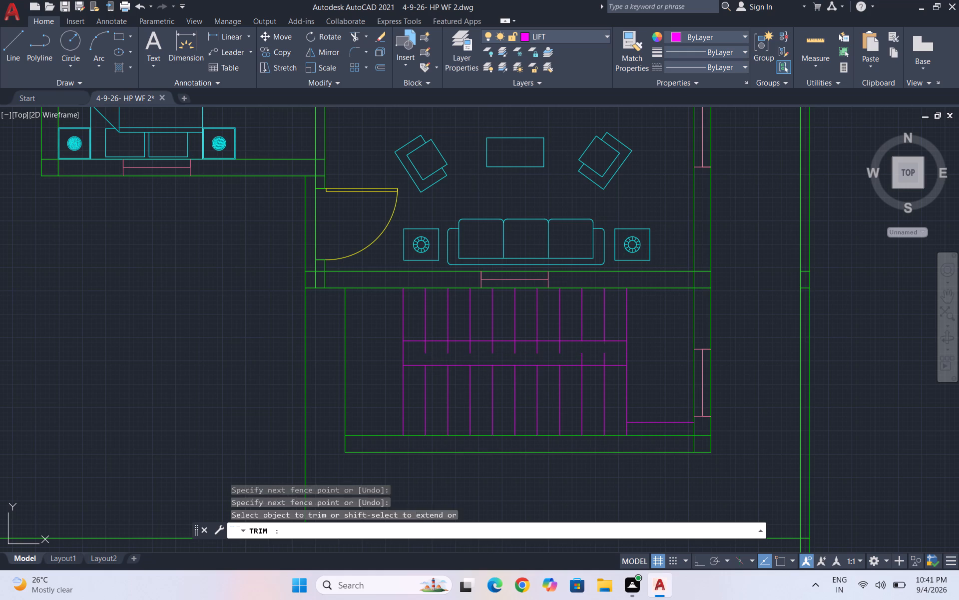
pyautogui.moveTo(422, 349); pyautogui.dragTo(427, 346)
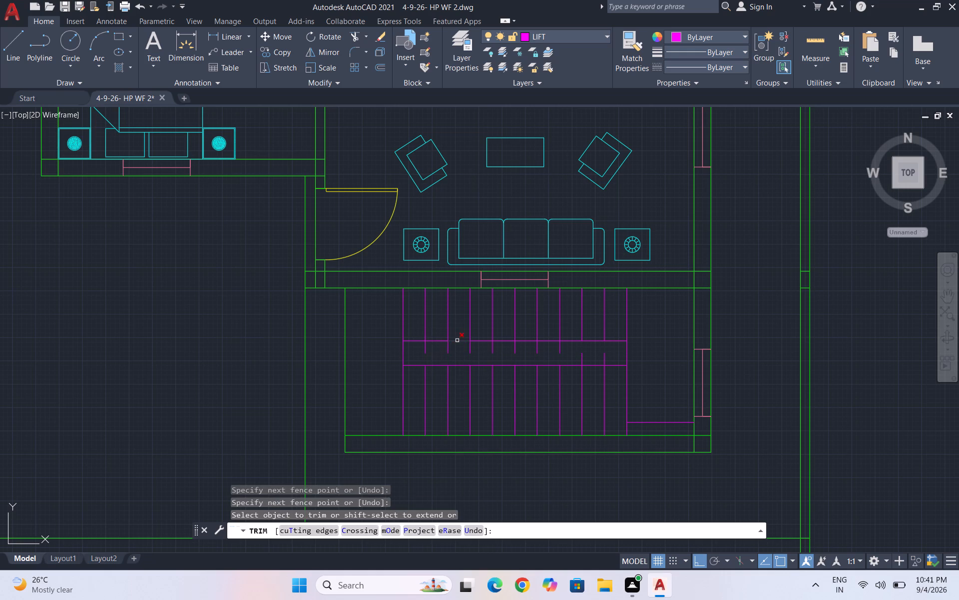
pyautogui.moveTo(424, 348); pyautogui.dragTo(483, 346)
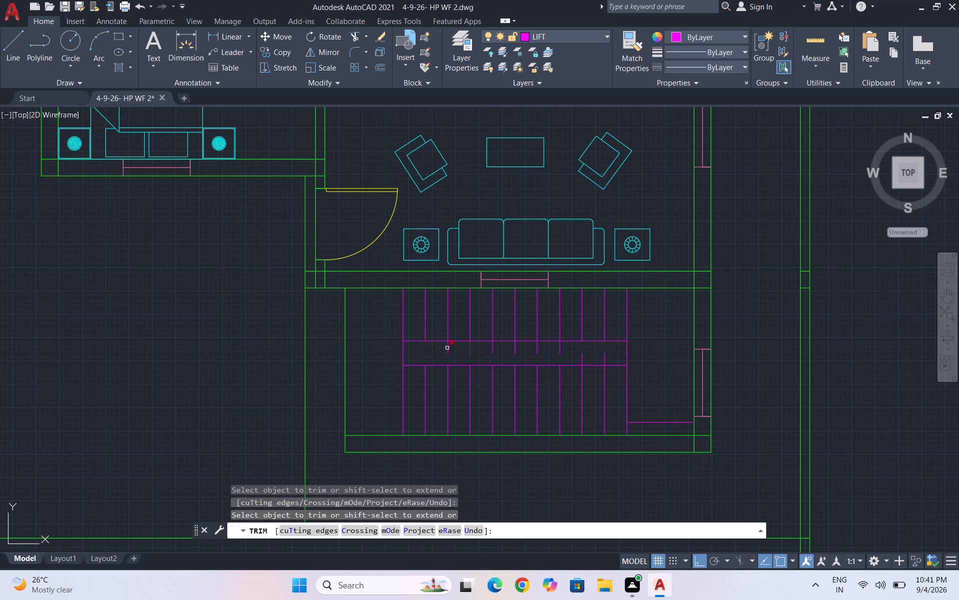
pyautogui.moveTo(432, 347); pyautogui.dragTo(471, 330)
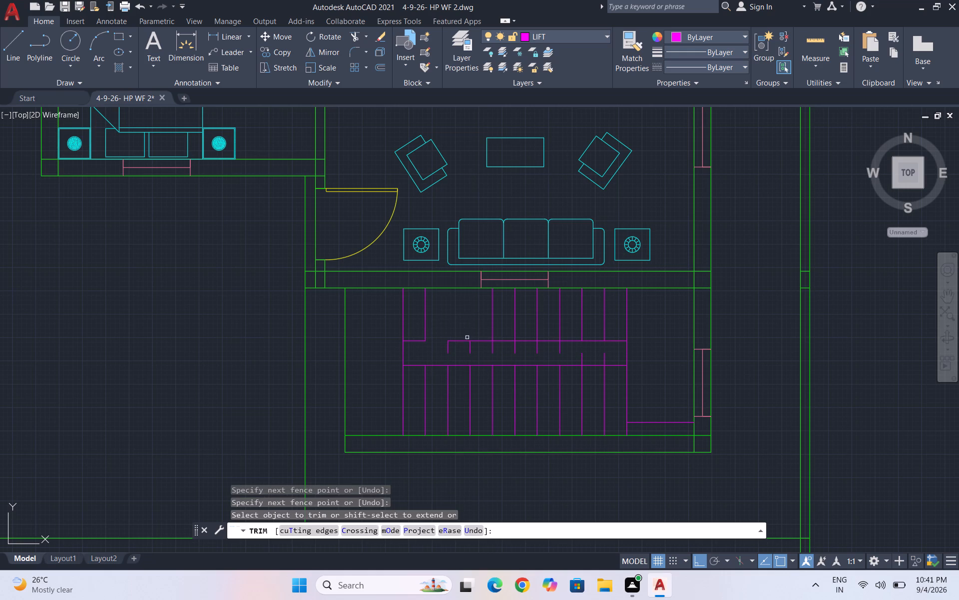
pyautogui.hotkey('ctrl', 'z')
pyautogui.moveTo(441, 350); pyautogui.dragTo(532, 347)
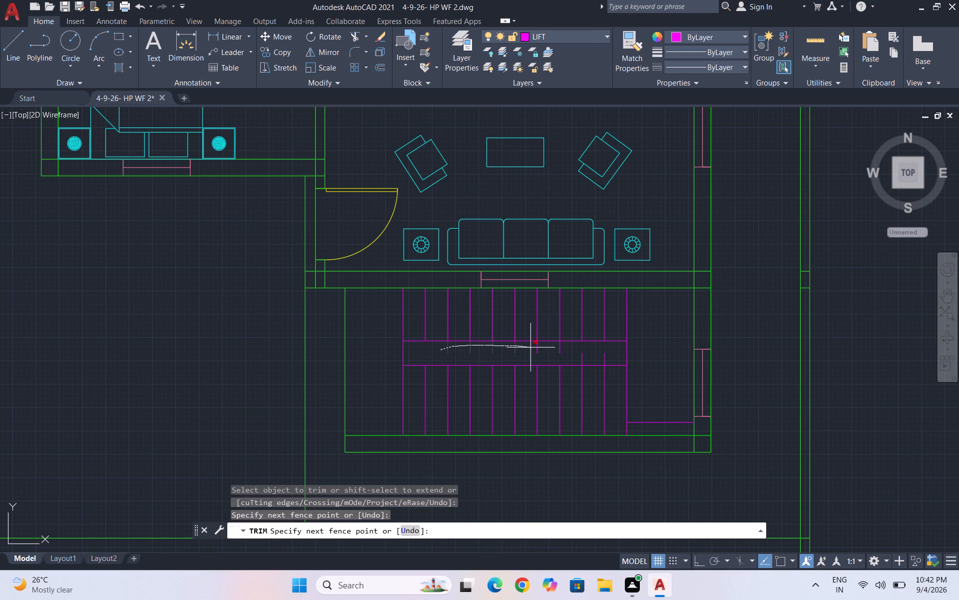
pyautogui.moveTo(532, 347); pyautogui.dragTo(577, 347)
pyautogui.moveTo(612, 356); pyautogui.dragTo(562, 357)
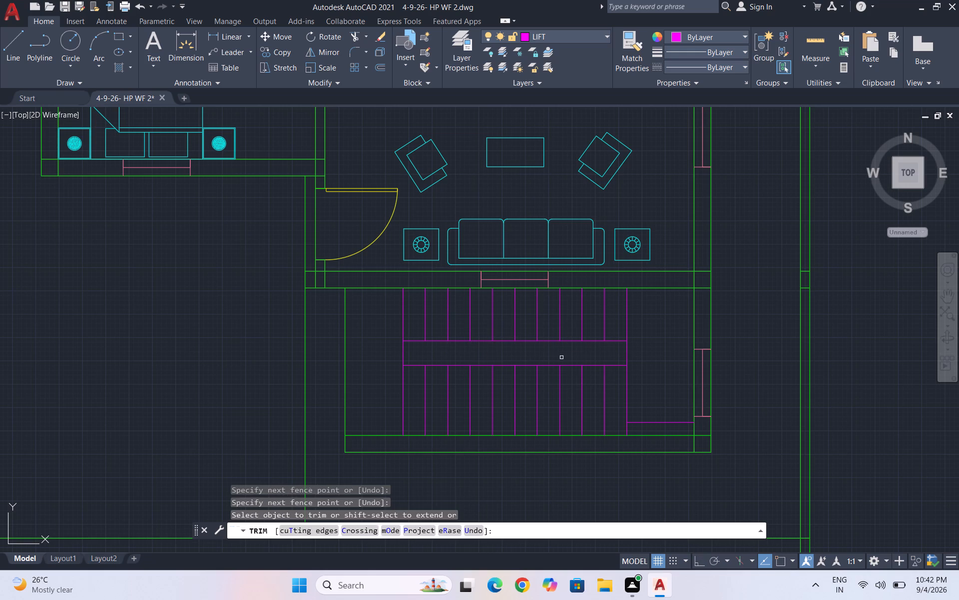
pyautogui.press('Escape')
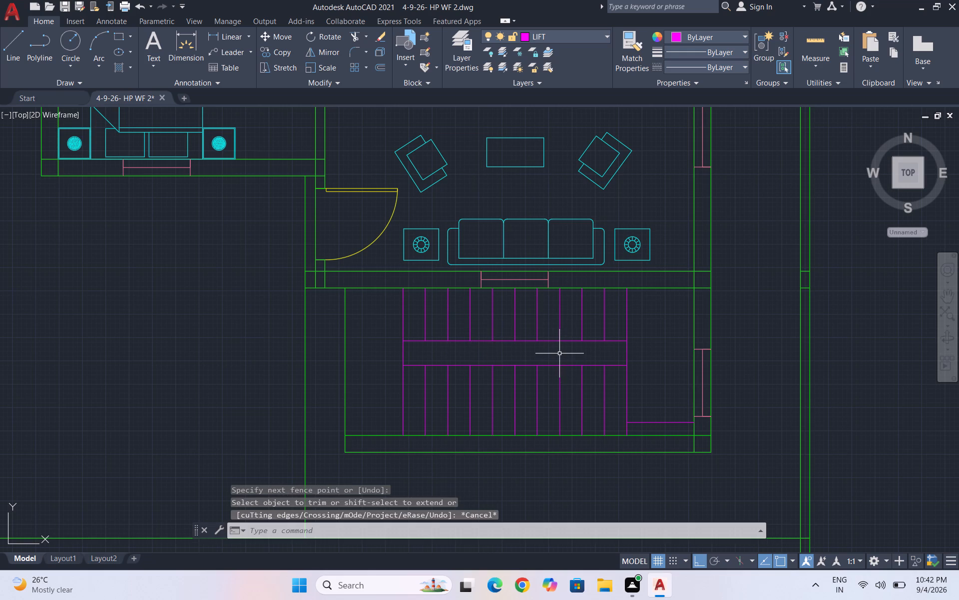
# Delete the short horizontal line between the lower flight's rightmost tread and the room's right wall.
pyautogui.click(666, 424)
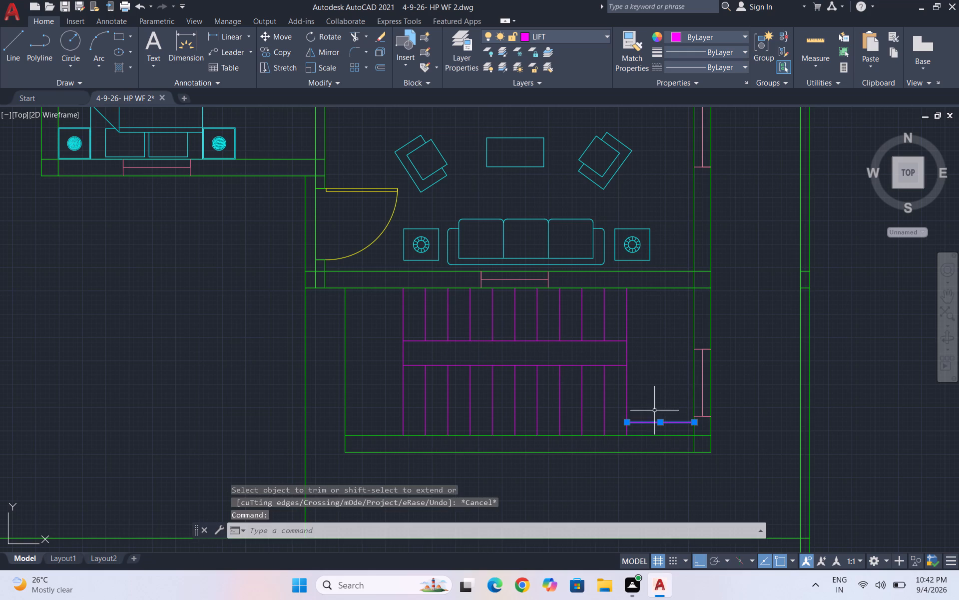
pyautogui.press('Delete')
pyautogui.press('Escape')
pyautogui.press('Escape')
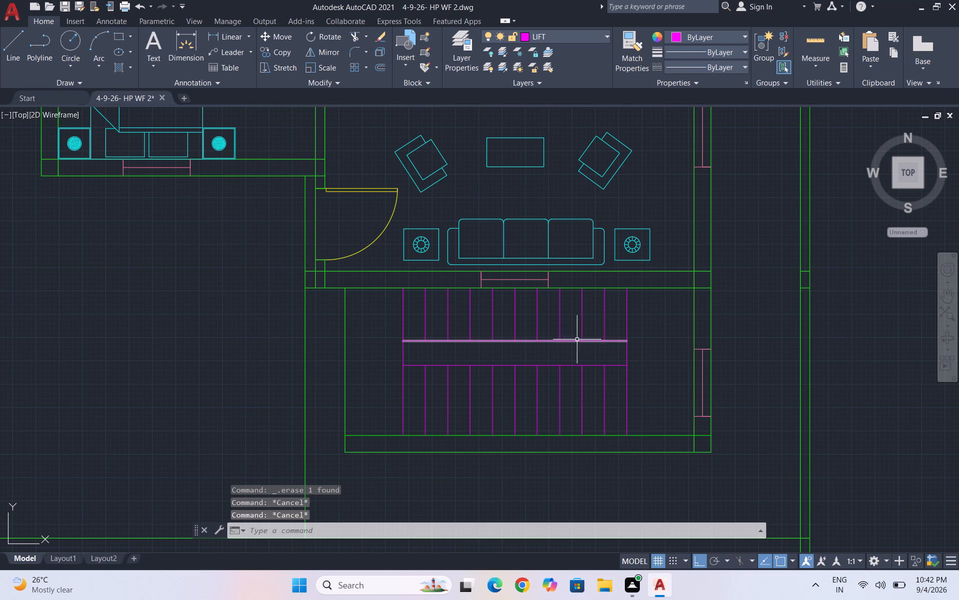
# Move the upper flight's horizontal edge line straight down a short distance to narrow the gap between the flights.
pyautogui.scroll(1, 571, 345)
pyautogui.scroll(-1, 582, 352)
pyautogui.scroll(2, 591, 347)
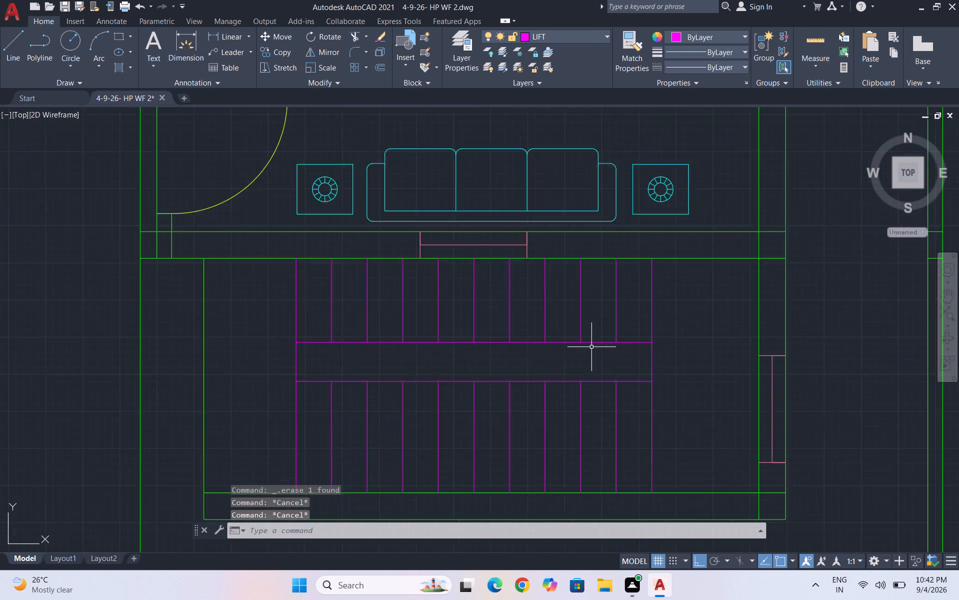
pyautogui.click(610, 349)
pyautogui.click(599, 325)
pyautogui.press('m')
pyautogui.press('Return')
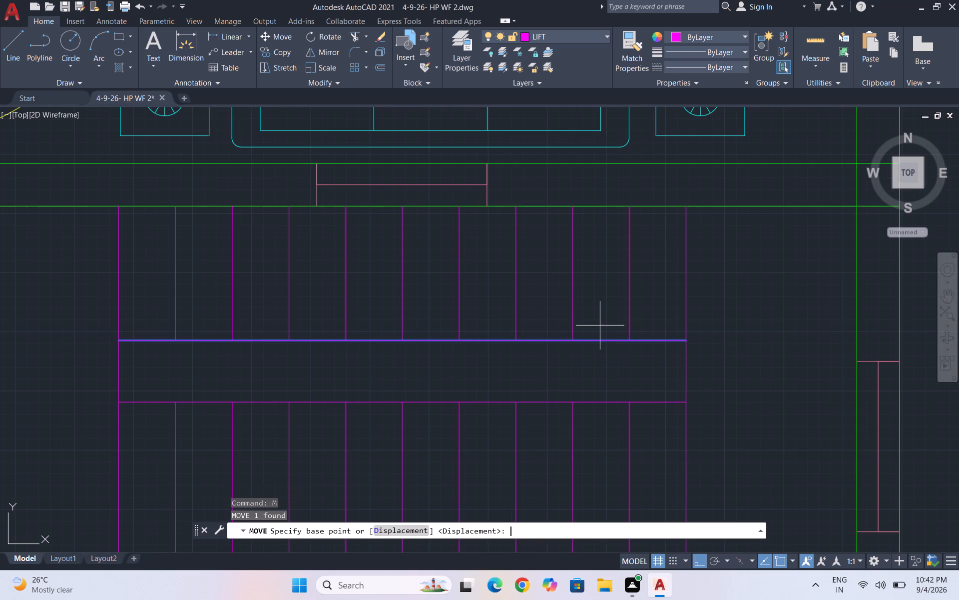
pyautogui.click(690, 341)
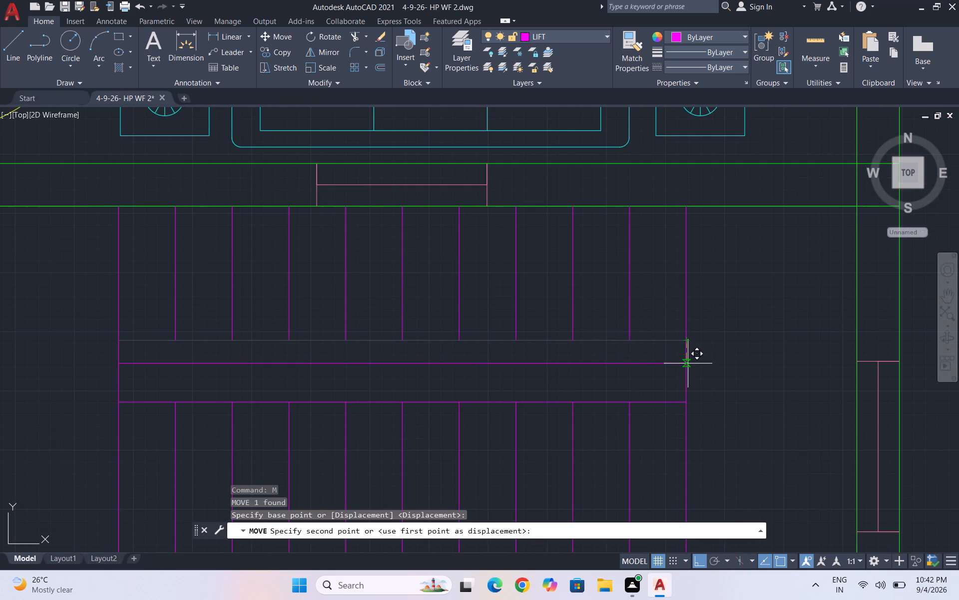
pyautogui.click(685, 360)
pyautogui.press('Escape')
# Extend the upper flight's tread lines down to the moved horizontal edge line.
pyautogui.write('ex')
pyautogui.press('Return')
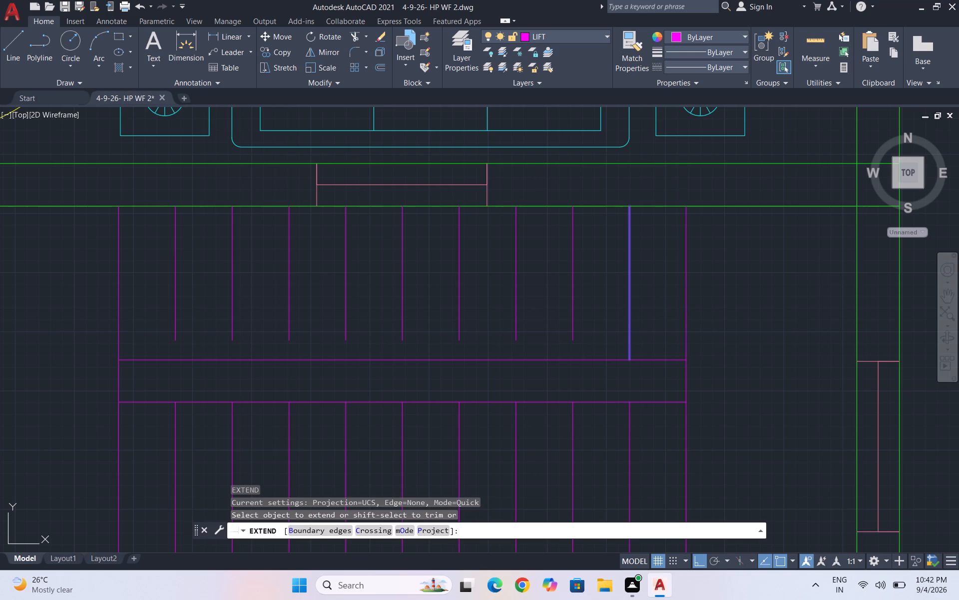
pyautogui.click(631, 311)
pyautogui.click(573, 308)
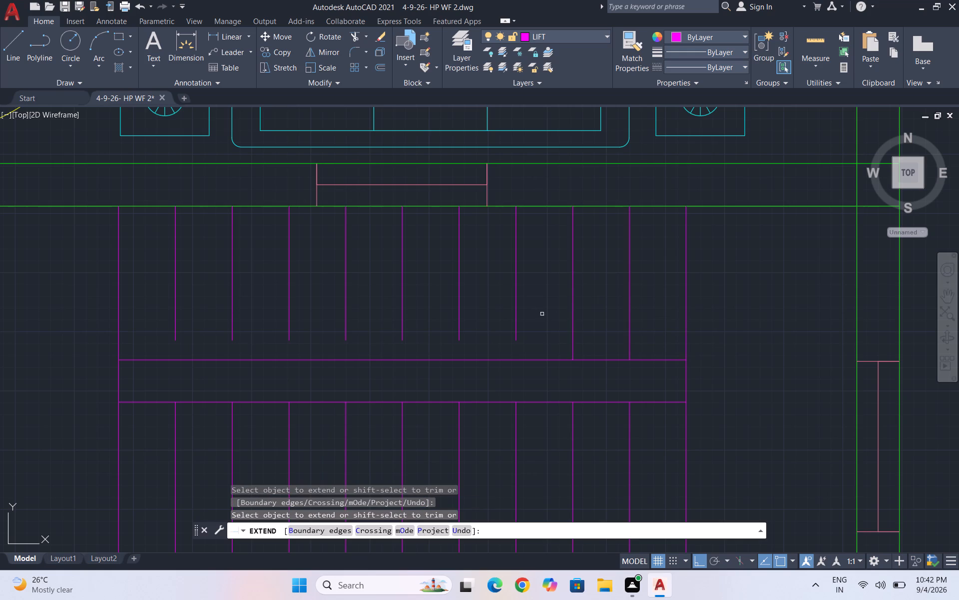
pyautogui.click(517, 310)
pyautogui.click(460, 305)
pyautogui.click(401, 306)
pyautogui.scroll(-3, 459, 282)
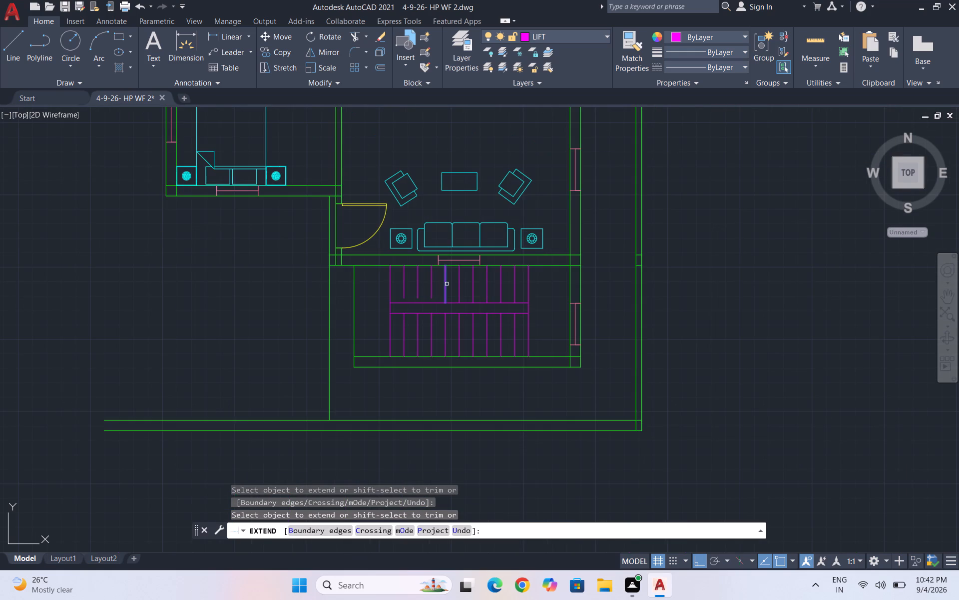
pyautogui.click(445, 284)
pyautogui.click(430, 288)
pyautogui.click(436, 287)
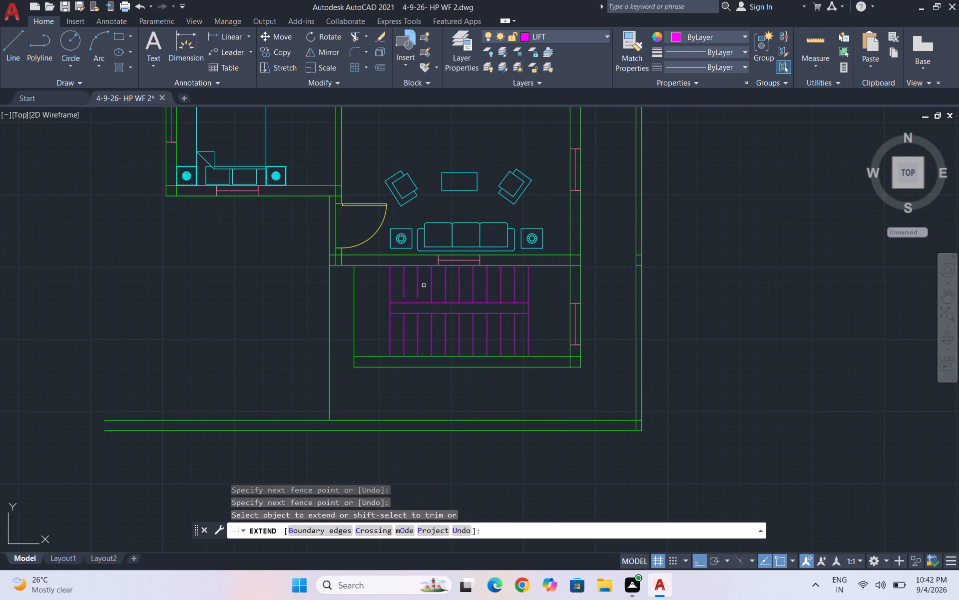
pyautogui.click(416, 282)
pyautogui.click(404, 283)
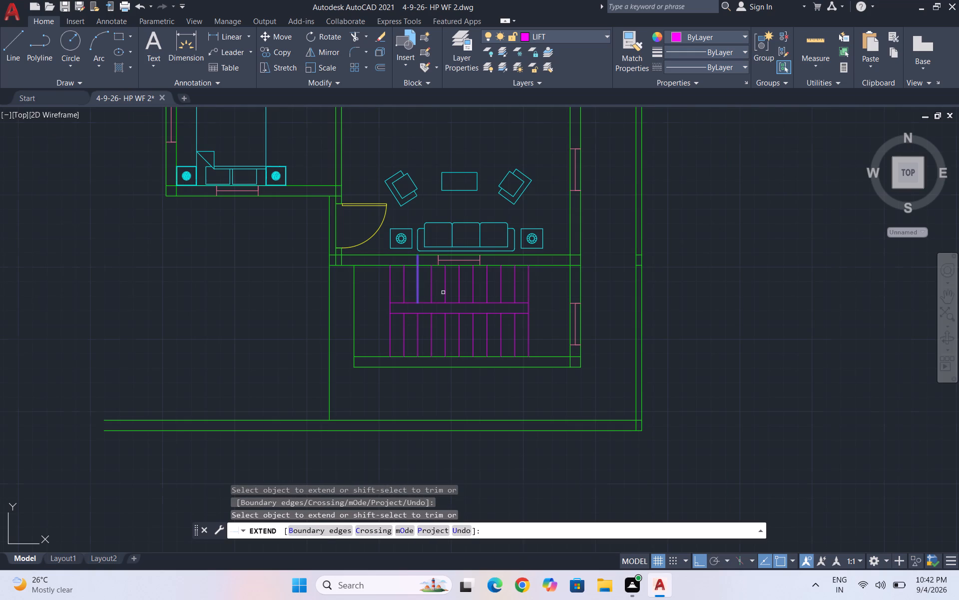
pyautogui.scroll(-1, 470, 301)
pyautogui.press('Escape')
pyautogui.press('Escape')
pyautogui.press('Escape')
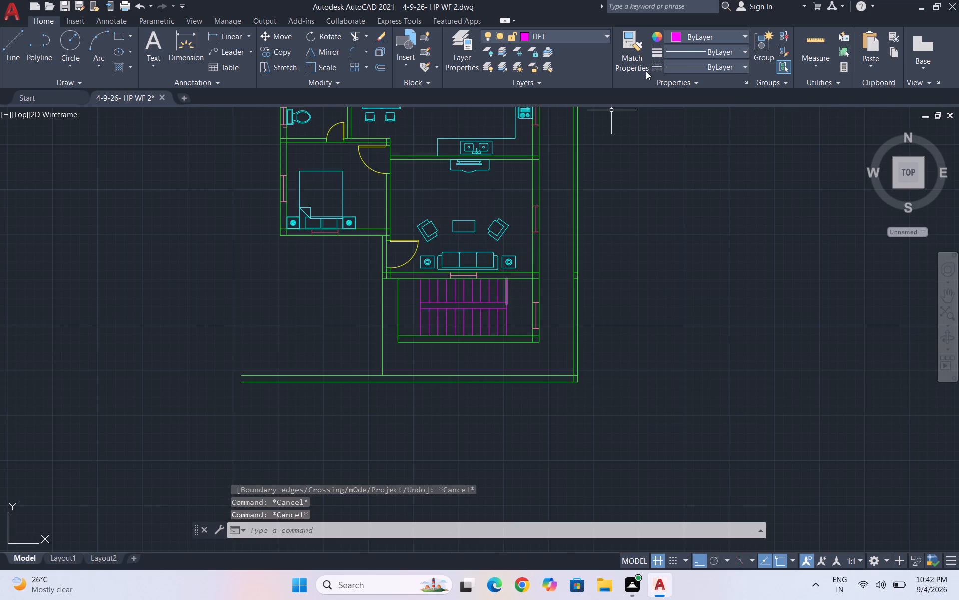
# Load the ISO dash linetype ACAD_ISO02W100 into the drawing.
pyautogui.click(697, 67)
pyautogui.click(697, 125)
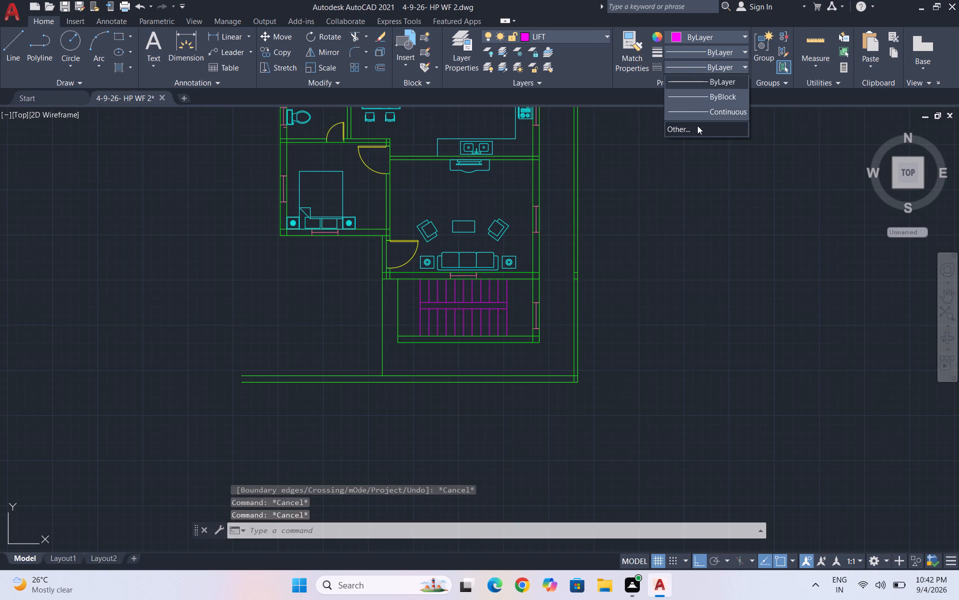
pyautogui.click(588, 189)
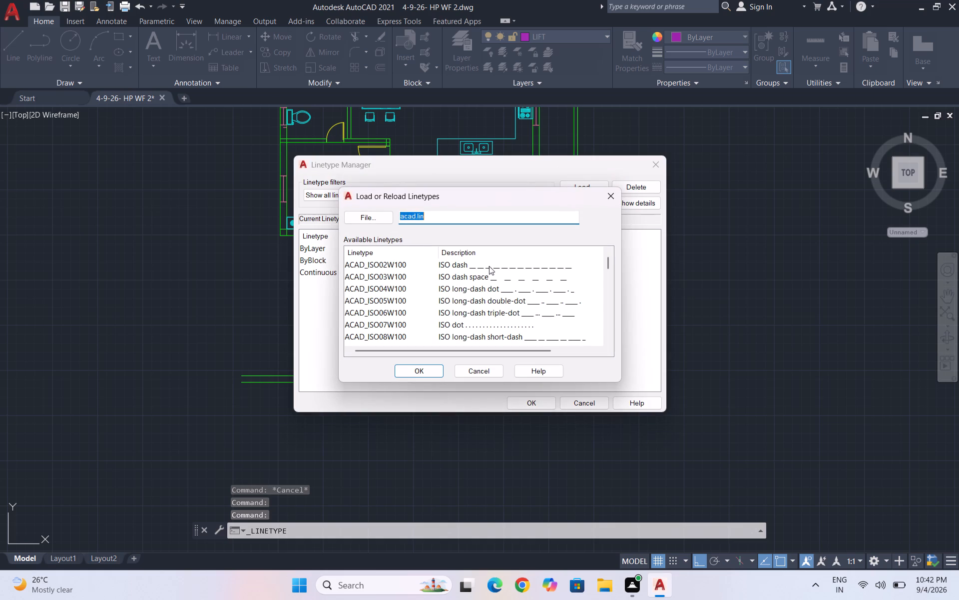
pyautogui.click(525, 269)
pyautogui.click(419, 368)
pyautogui.click(525, 394)
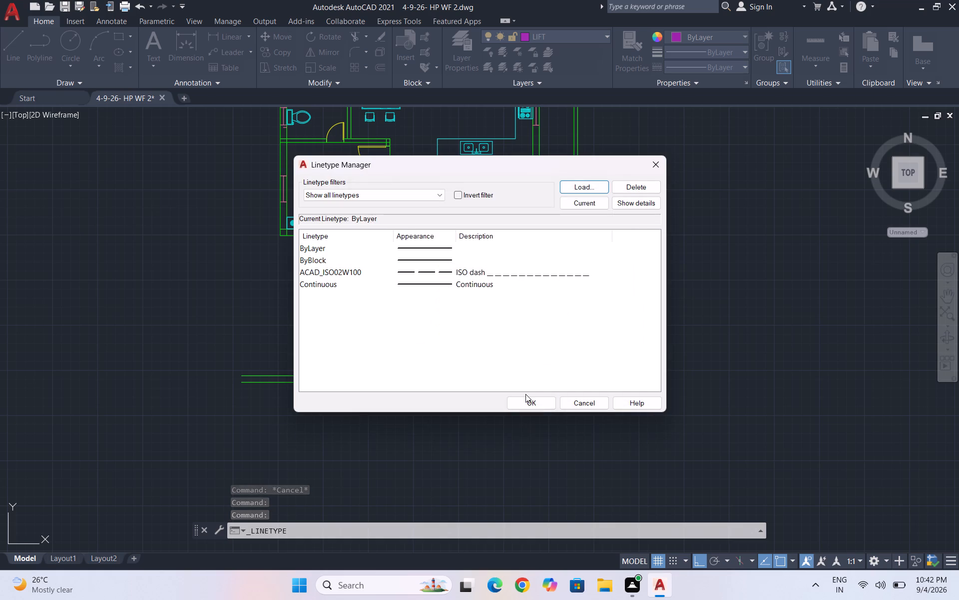
pyautogui.click(533, 403)
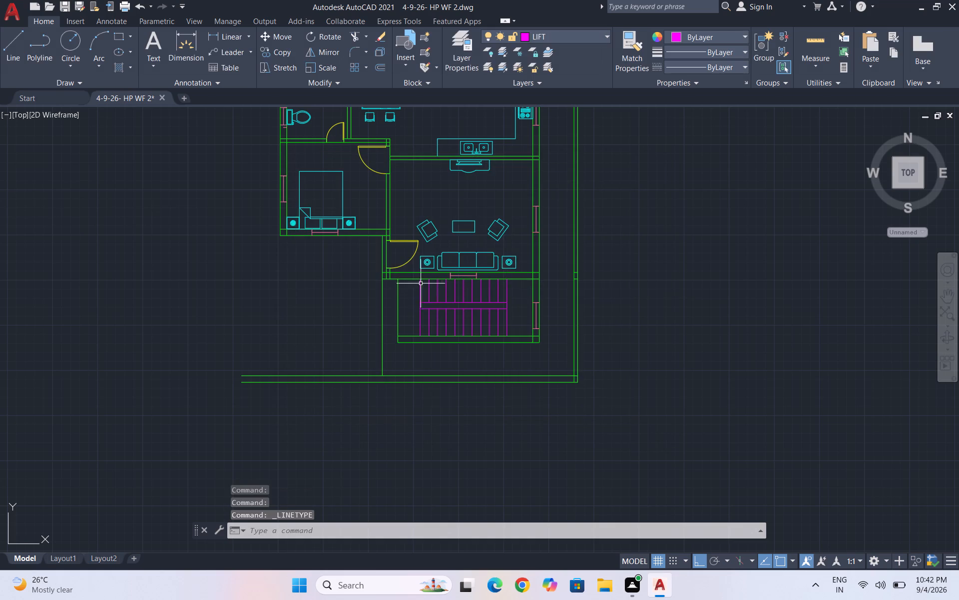
# Make ACAD_ISO02W100 the current linetype and draw a horizontal line about 11'5" long across the middle of the upper flight, past both end treads.
pyautogui.scroll(2, 413, 288)
pyautogui.click(718, 67)
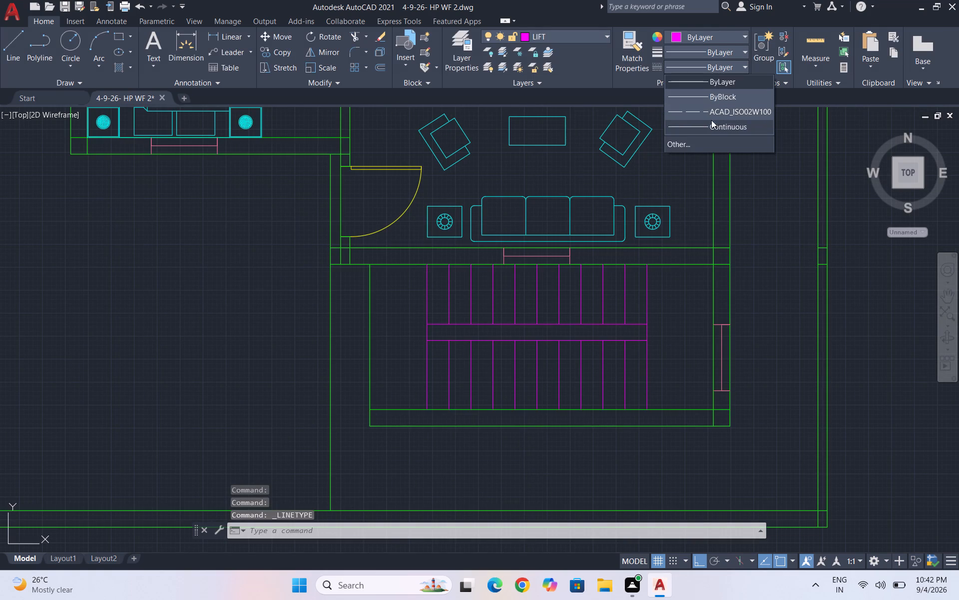
pyautogui.click(711, 112)
pyautogui.press('l')
pyautogui.press('Return')
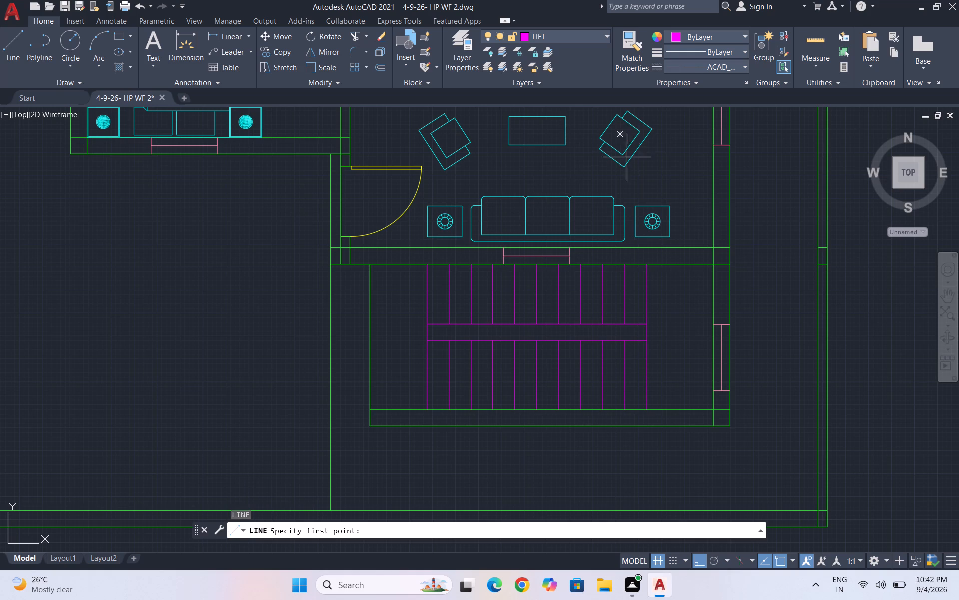
pyautogui.click(407, 294)
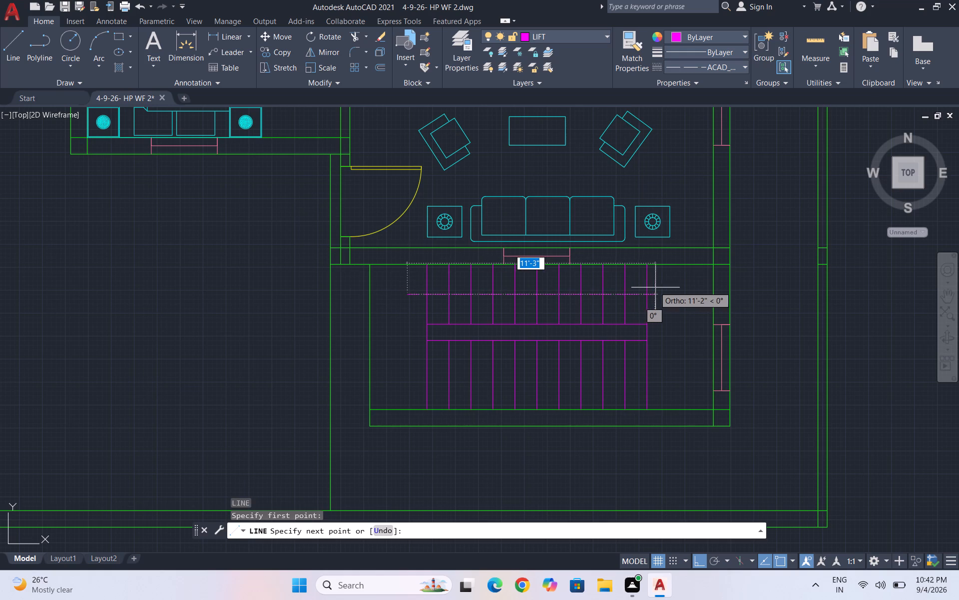
pyautogui.click(659, 294)
pyautogui.press('Escape')
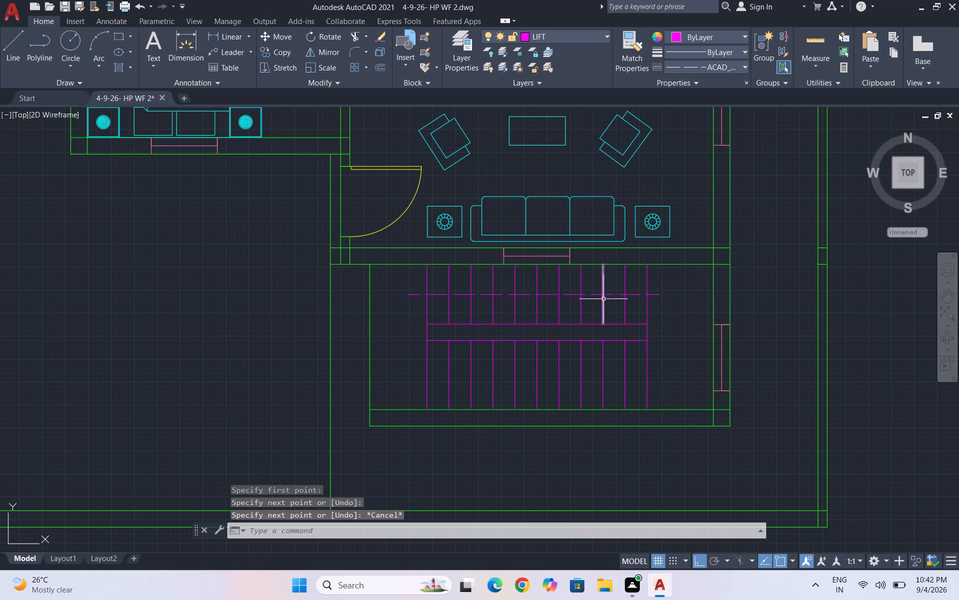
# Set the linetype scale of the dashed line across the upper flight to 0.5.
pyautogui.click(596, 300)
pyautogui.click(592, 283)
pyautogui.write('pr')
pyautogui.press('Return')
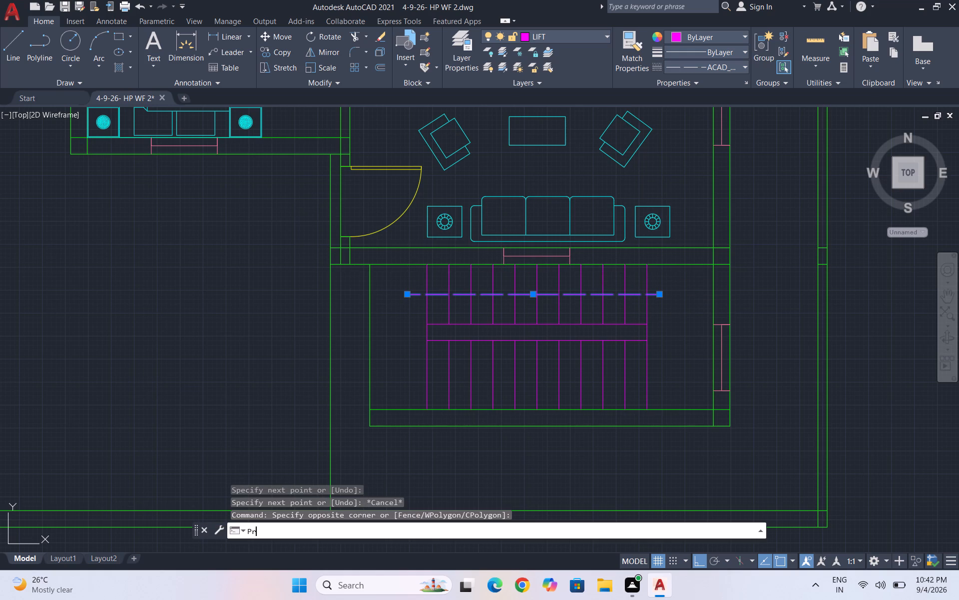
pyautogui.click(110, 118)
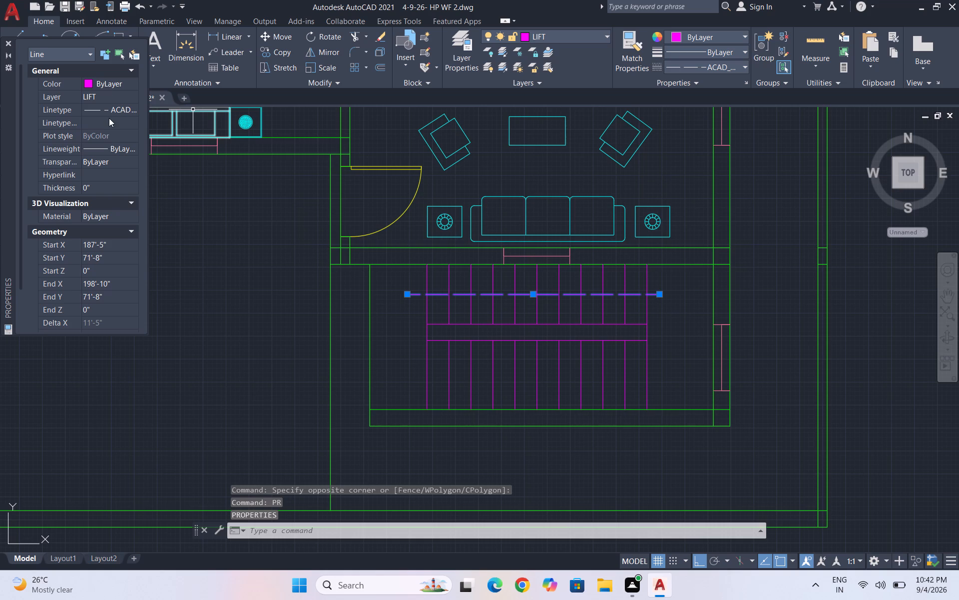
pyautogui.write('0.5')
pyautogui.hotkey('shift', 'Return')
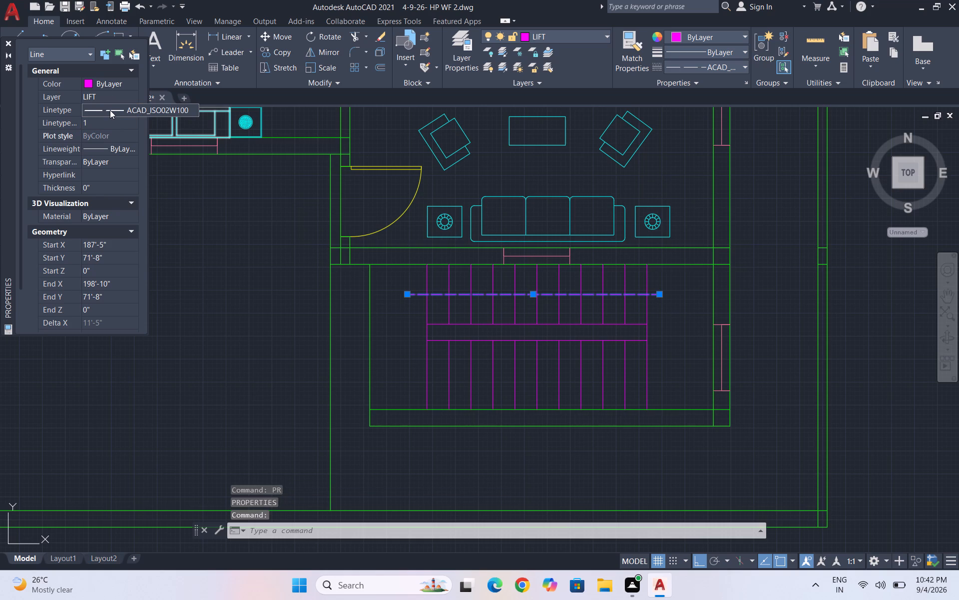
pyautogui.click(9, 41)
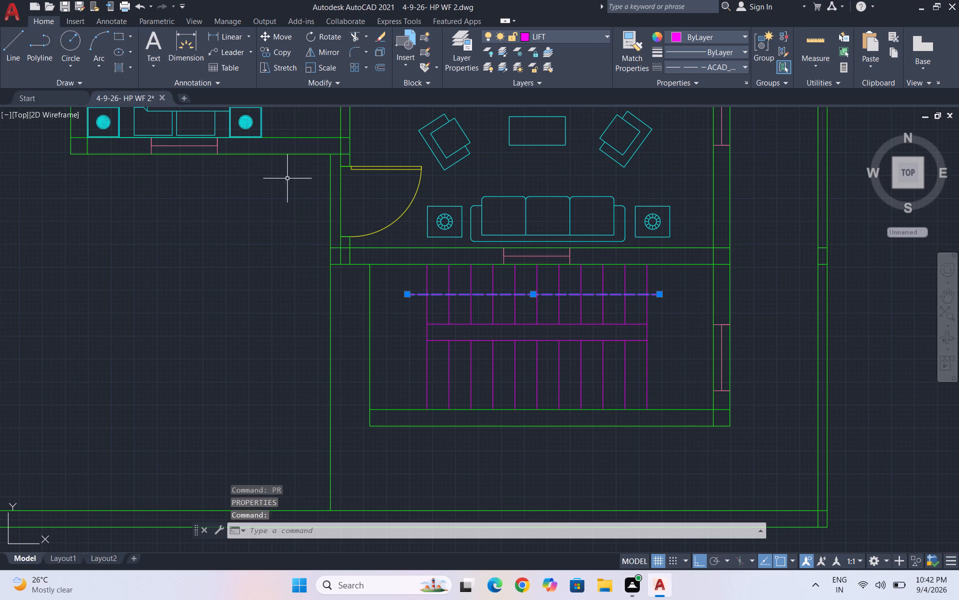
pyautogui.press('Escape')
# Draw the lower half of an arrowhead at the dashed line's right end, with a back edge about 6" and a sloping edge about 1' long.
pyautogui.scroll(1, 684, 273)
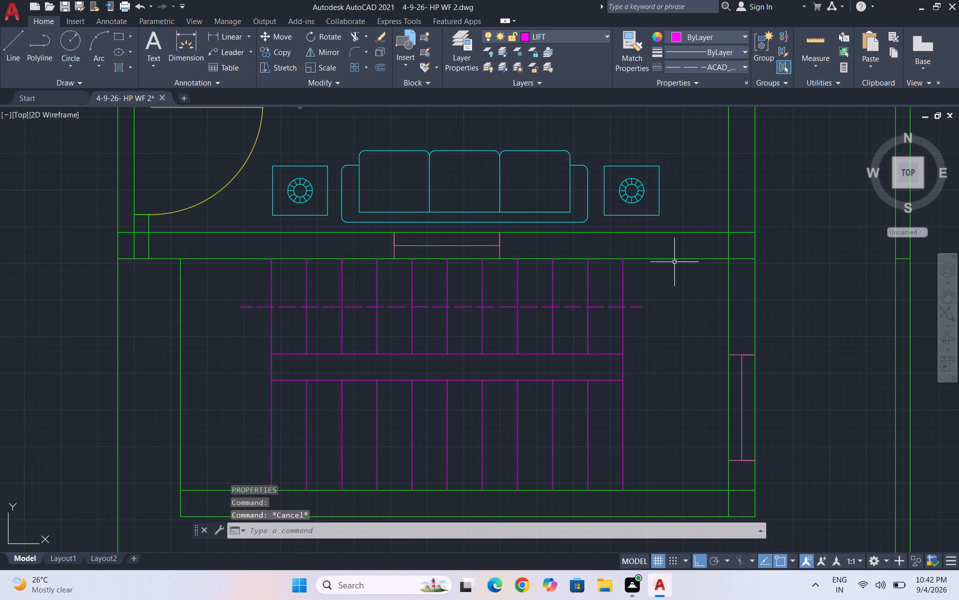
pyautogui.press('l')
pyautogui.press('Return')
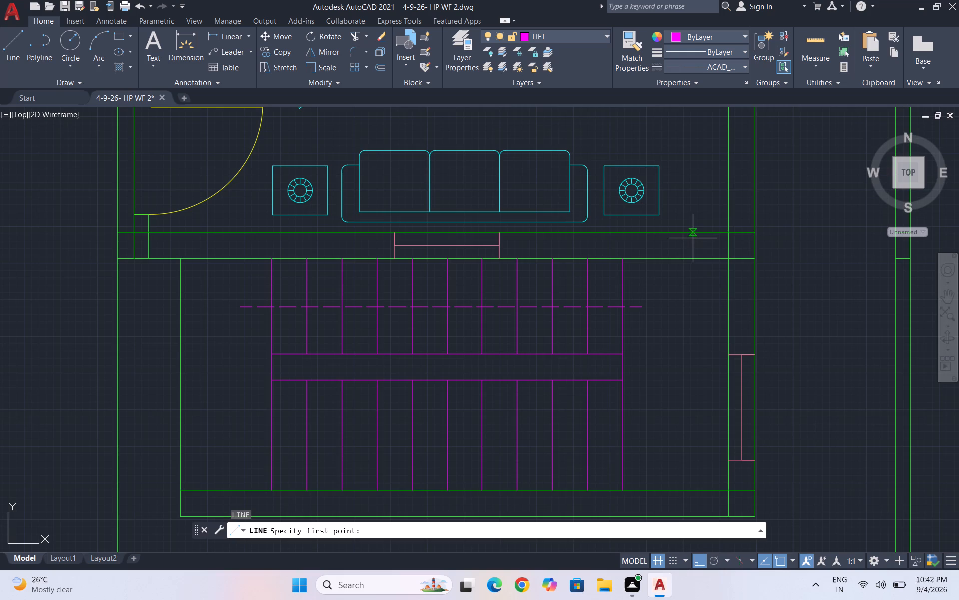
pyautogui.scroll(1, 648, 304)
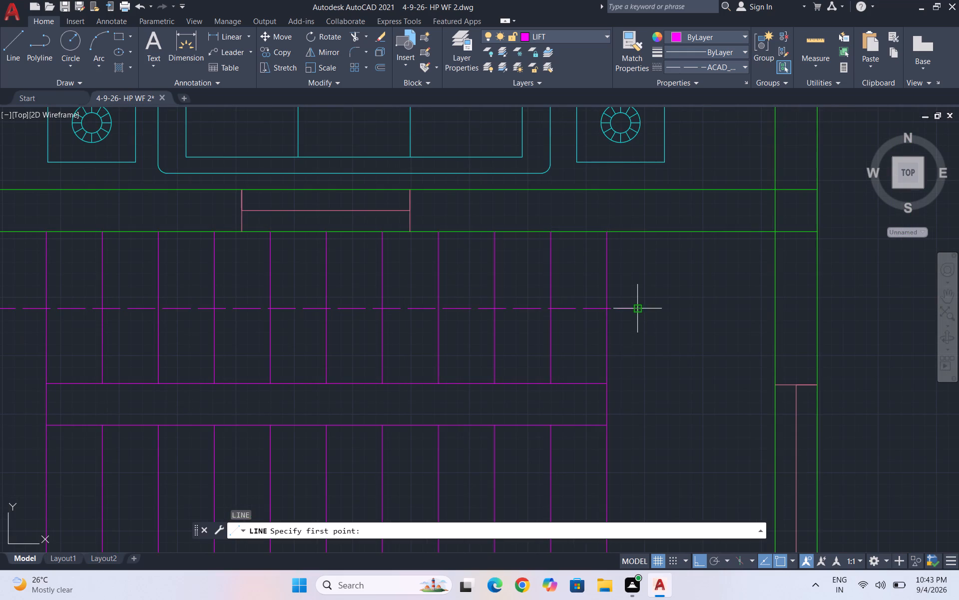
pyautogui.click(635, 307)
pyautogui.press('F8')
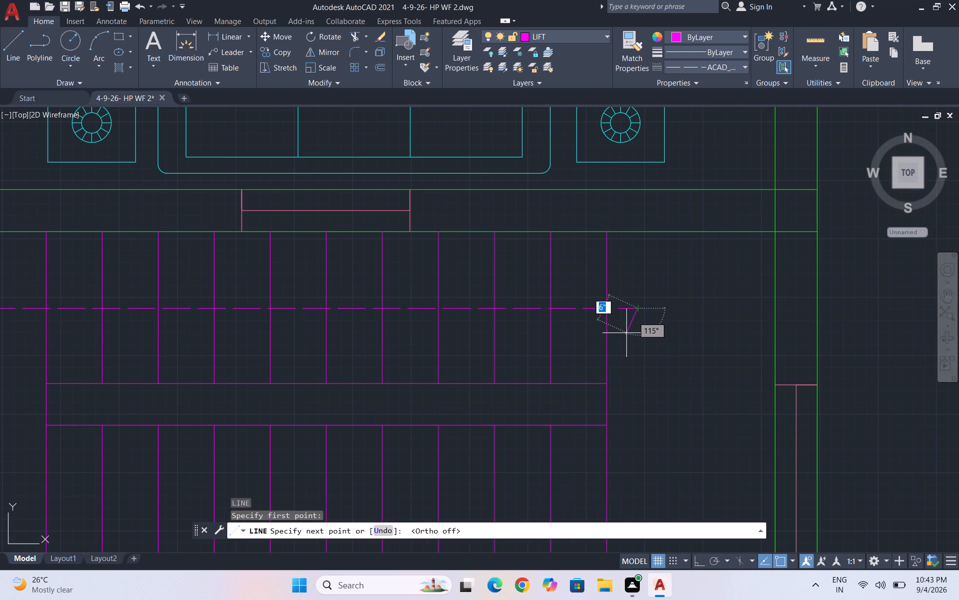
pyautogui.click(626, 333)
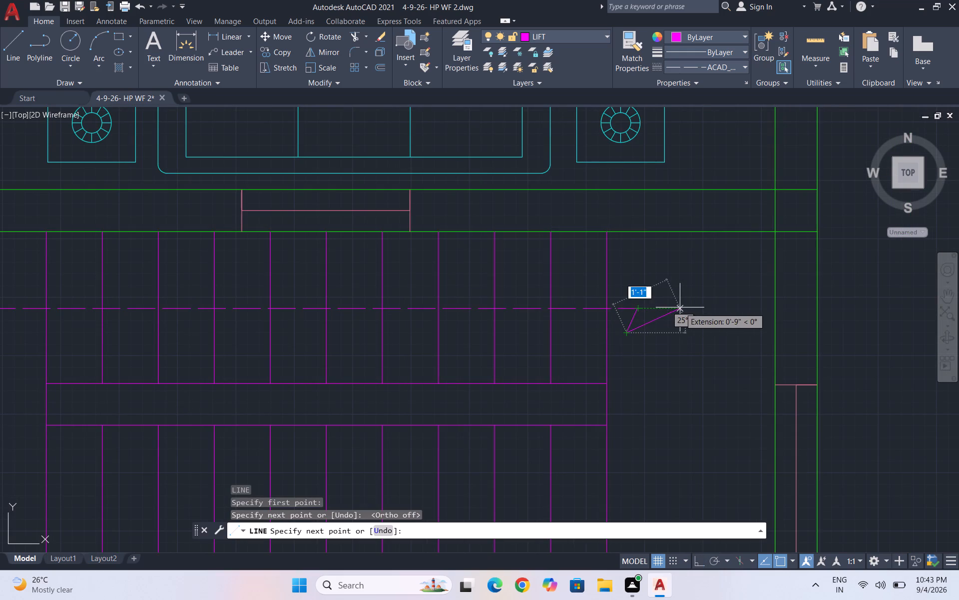
pyautogui.click(675, 310)
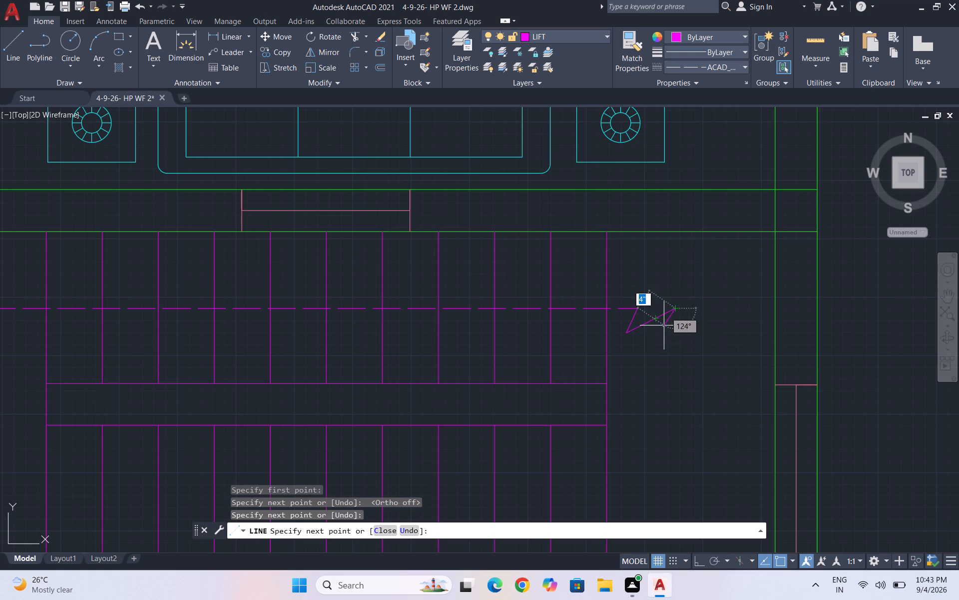
pyautogui.press('Escape')
# Mirror the half arrowhead about the dashed line's axis, keeping the source lines, to complete the arrow.
pyautogui.scroll(1, 656, 317)
pyautogui.click(662, 346)
pyautogui.click(609, 317)
pyautogui.write('mi')
pyautogui.press('Return')
pyautogui.click(627, 305)
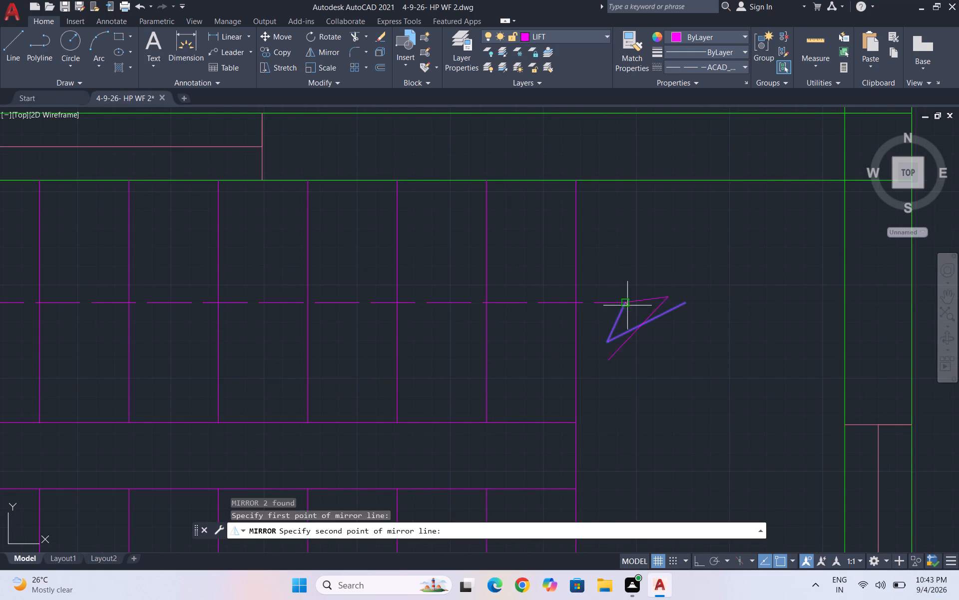
pyautogui.click(686, 303)
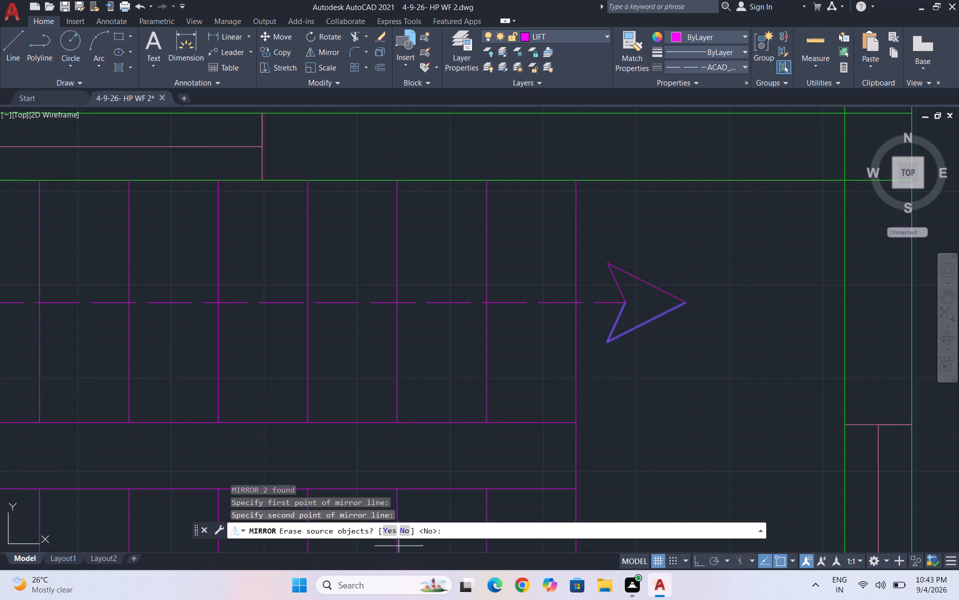
pyautogui.click(406, 531)
pyautogui.scroll(-1, 654, 365)
pyautogui.press('Escape')
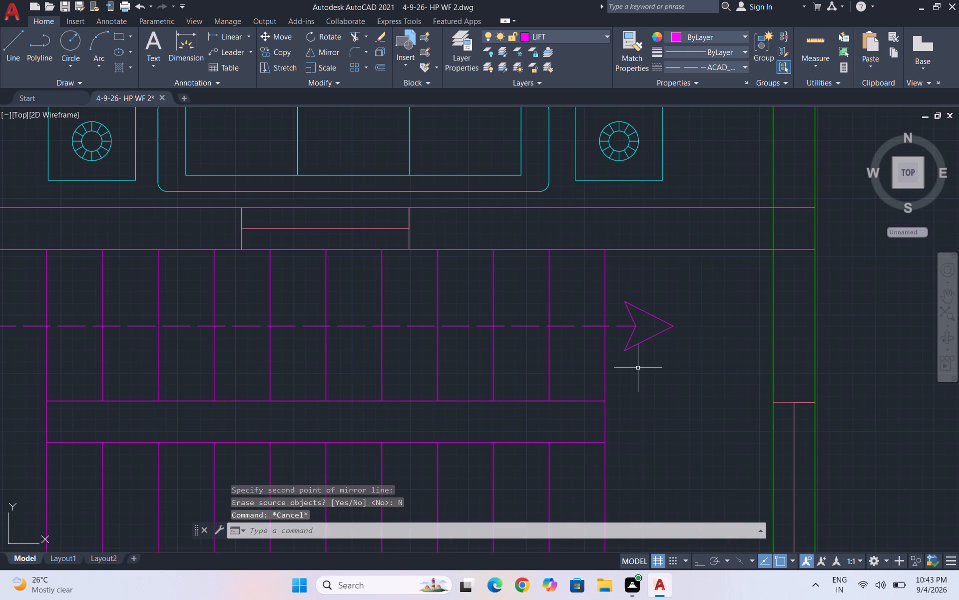
# Add the single-line text UP, about 2" high with 0 rotation, just beyond the left end of the dashed direction line.
pyautogui.scroll(-2, 663, 338)
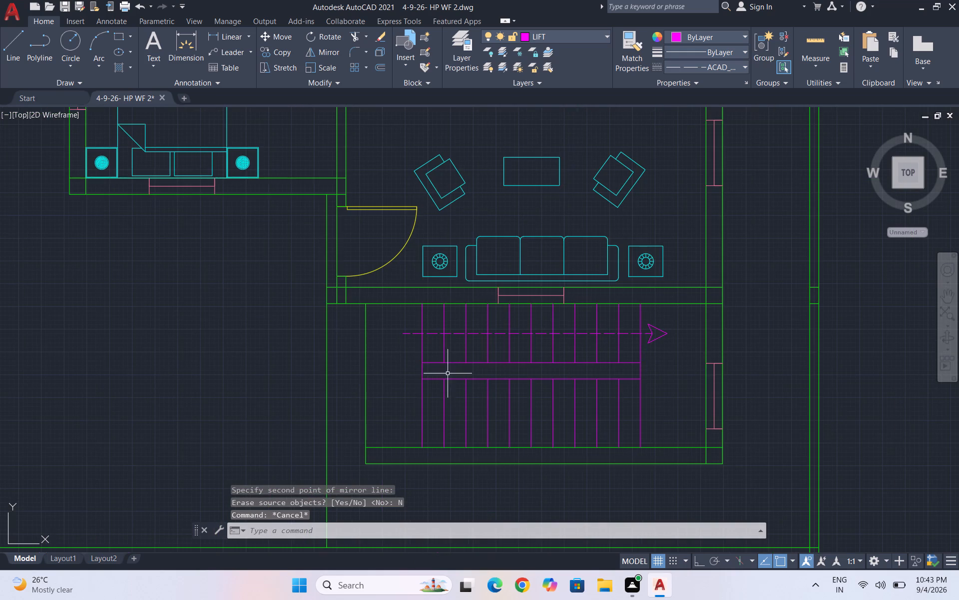
pyautogui.scroll(2, 398, 329)
pyautogui.write('dt')
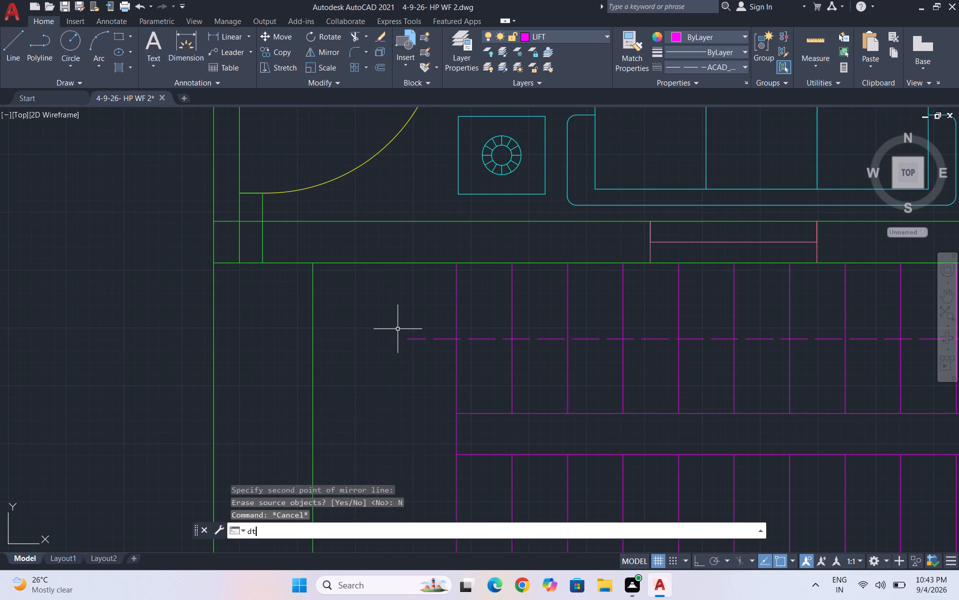
pyautogui.press('Return')
pyautogui.scroll(2, 396, 332)
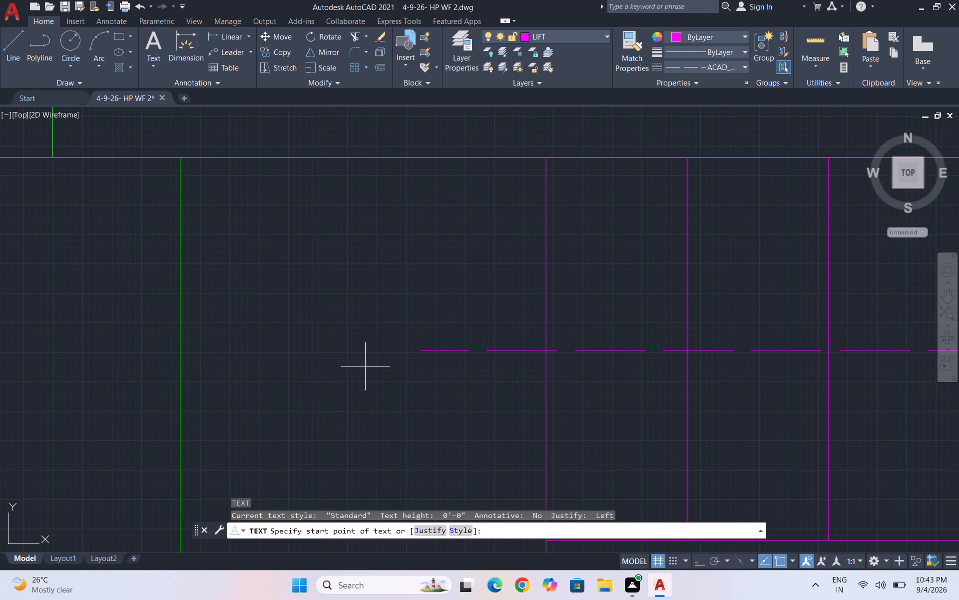
pyautogui.click(357, 363)
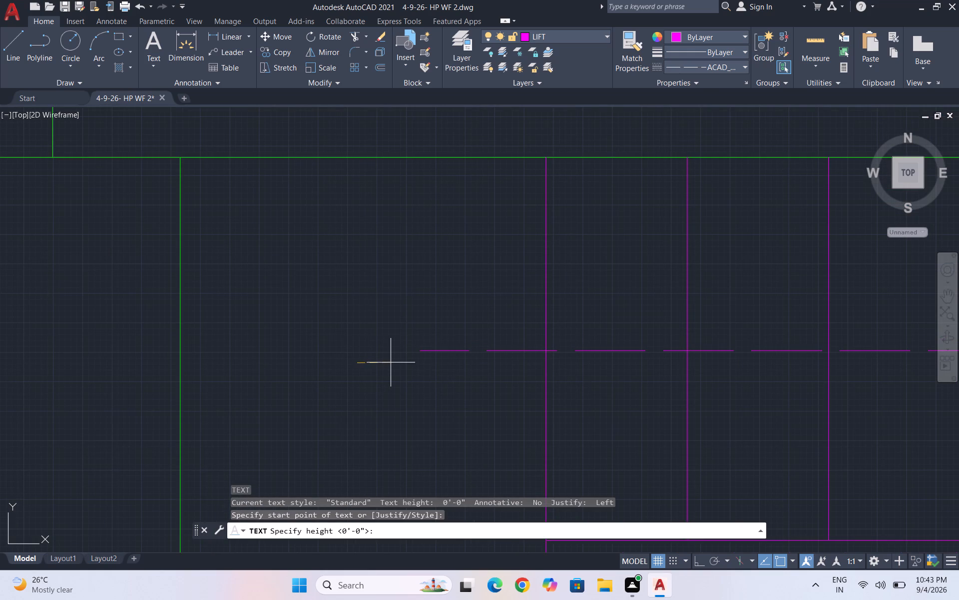
pyautogui.press('F8')
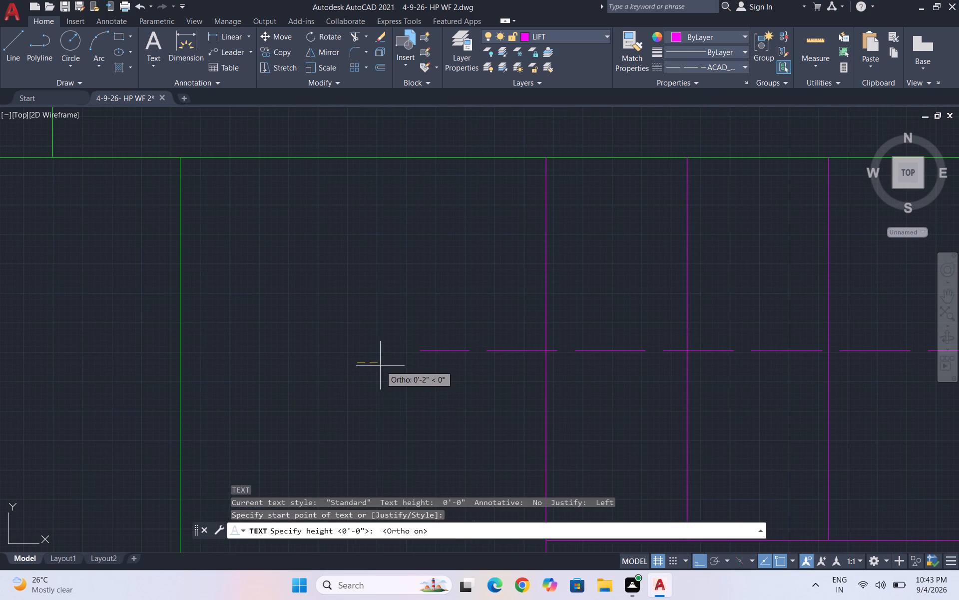
pyautogui.doubleClick(379, 364)
pyautogui.click(379, 364)
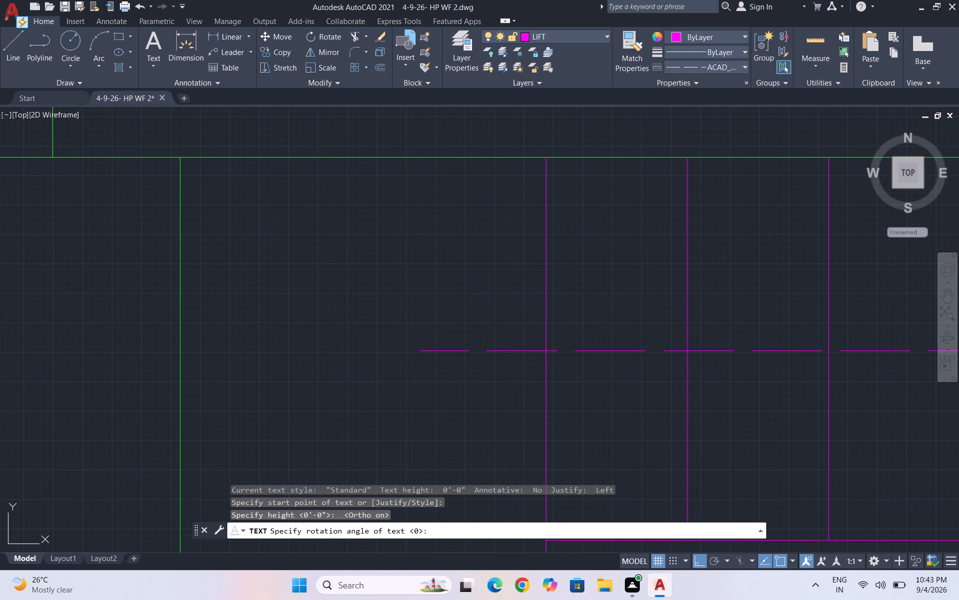
pyautogui.press('u')
pyautogui.press('BackSpace')
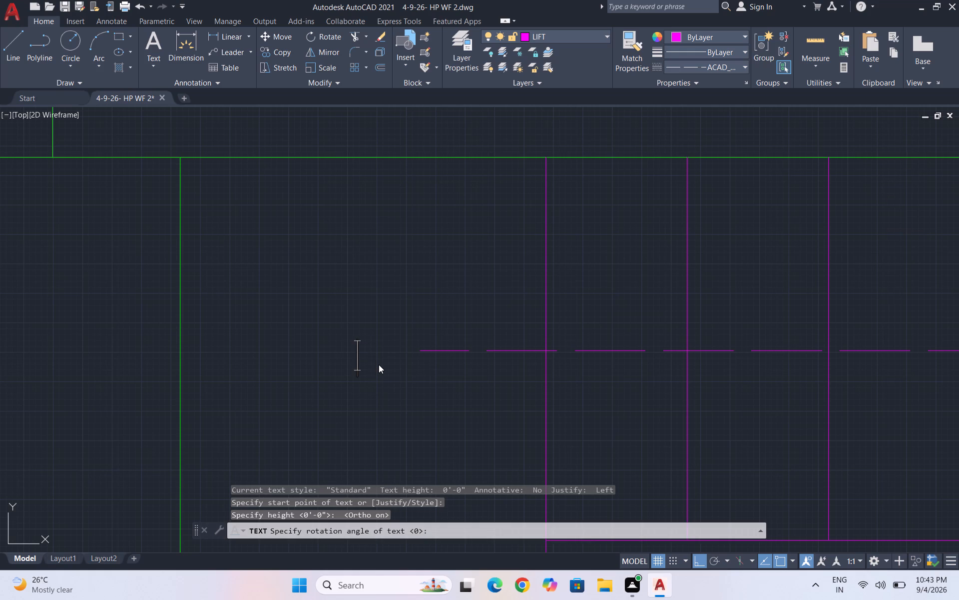
pyautogui.write('UP')
pyautogui.click(401, 418)
pyautogui.press('Escape')
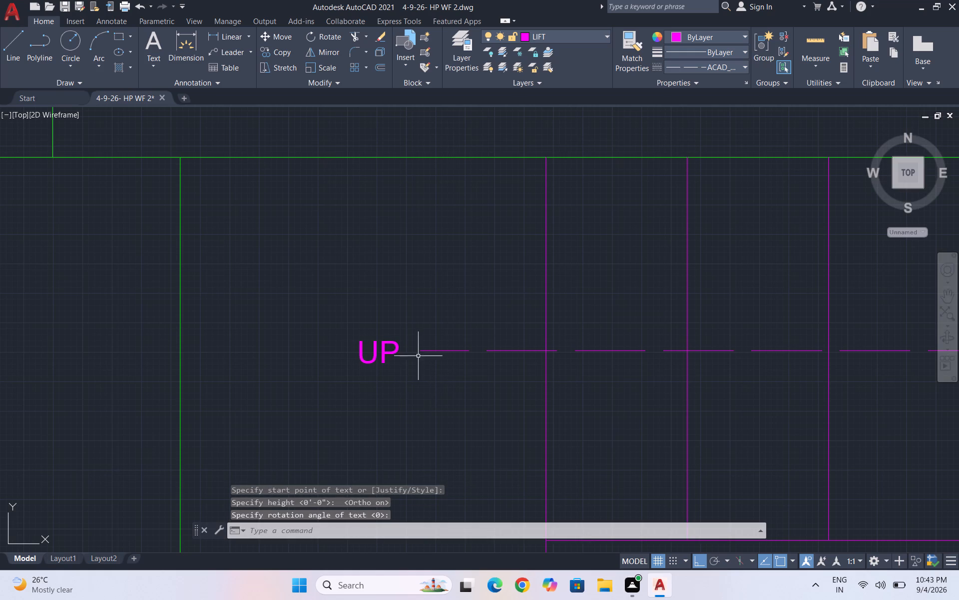
# Draw a small circle around the UP text at the start of the dashed direction line.
pyautogui.press('c')
pyautogui.press('Return')
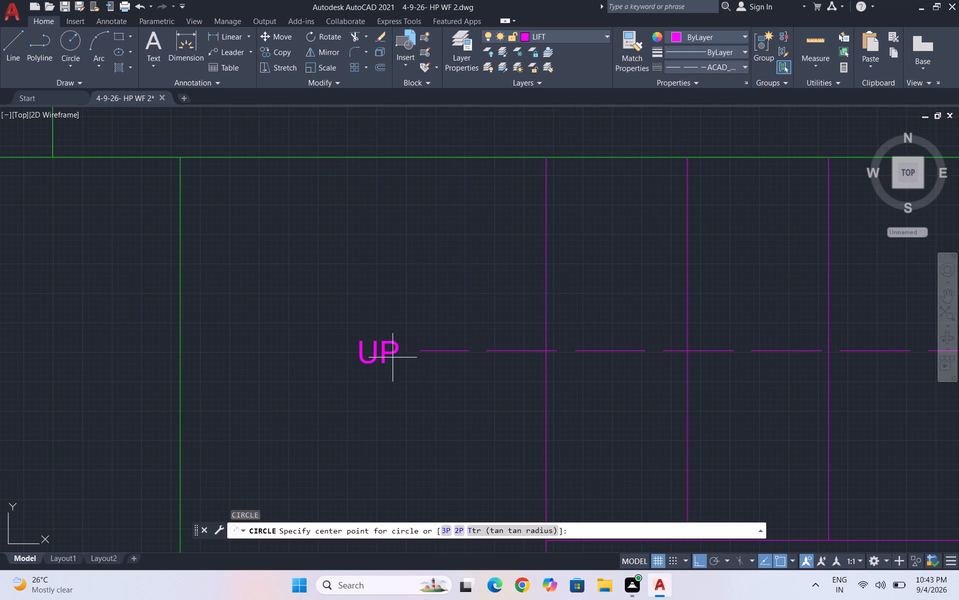
pyautogui.click(380, 348)
pyautogui.click(386, 379)
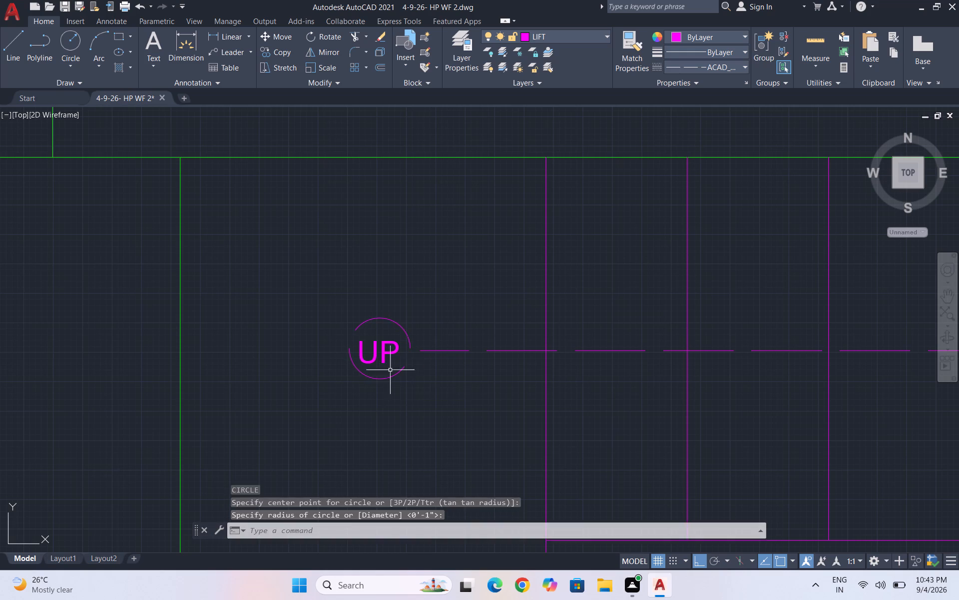
pyautogui.scroll(-3, 408, 343)
pyautogui.scroll(-1, 484, 364)
pyautogui.press('Escape')
pyautogui.scroll(-1, 574, 367)
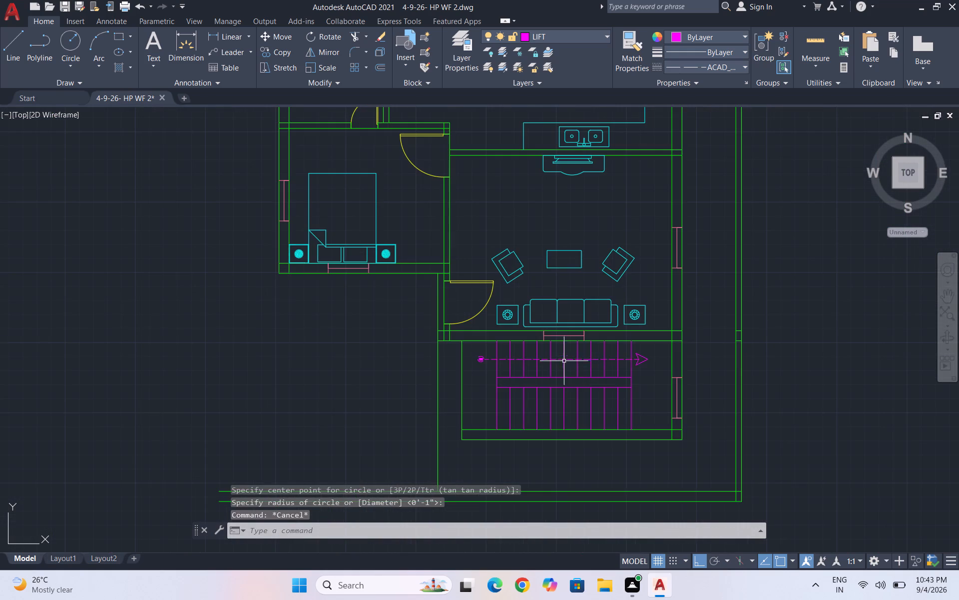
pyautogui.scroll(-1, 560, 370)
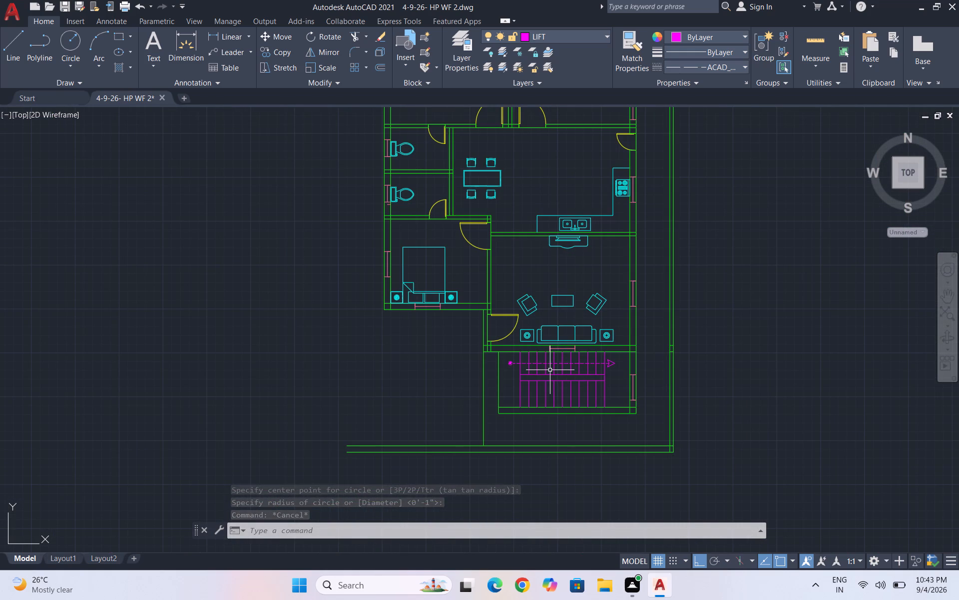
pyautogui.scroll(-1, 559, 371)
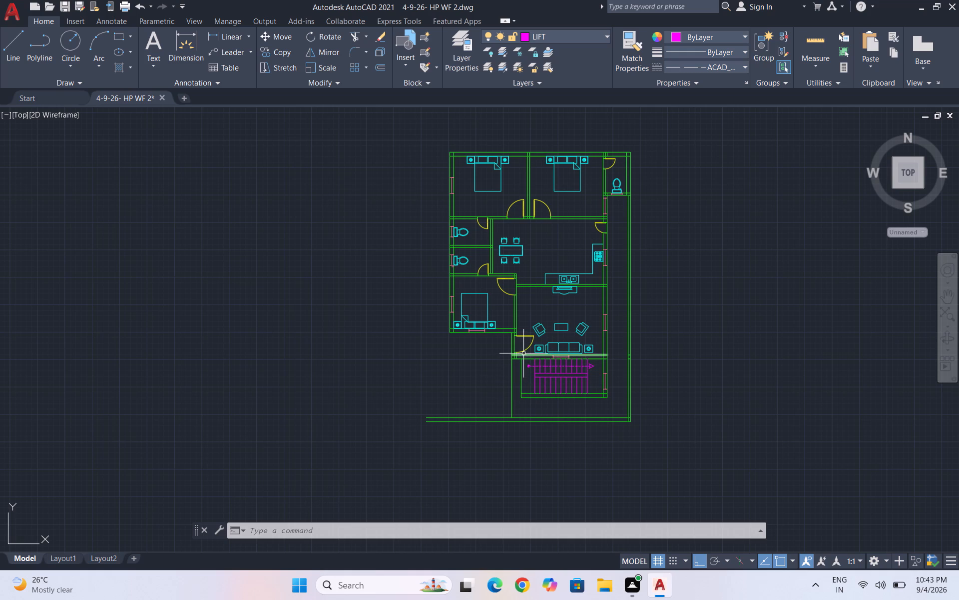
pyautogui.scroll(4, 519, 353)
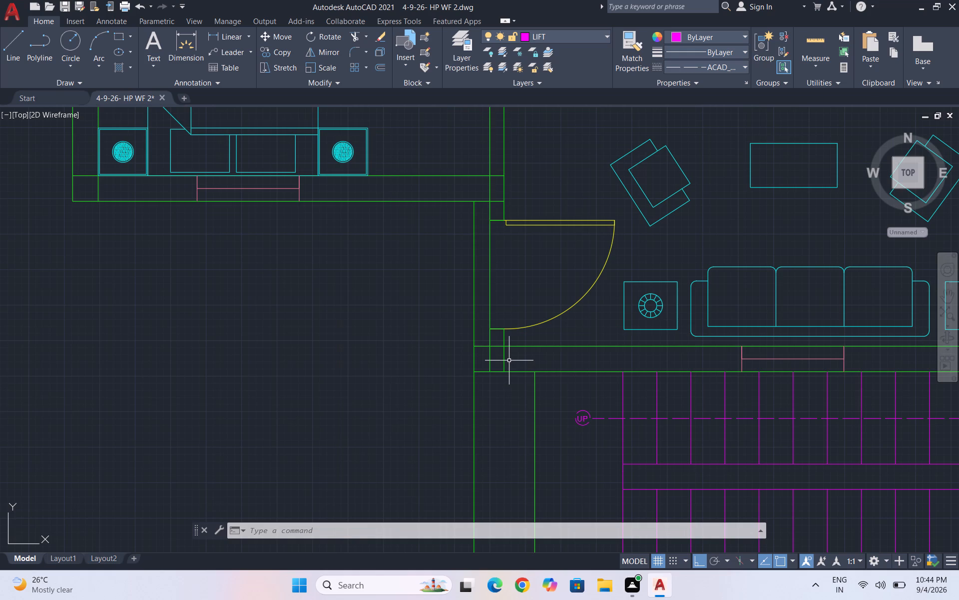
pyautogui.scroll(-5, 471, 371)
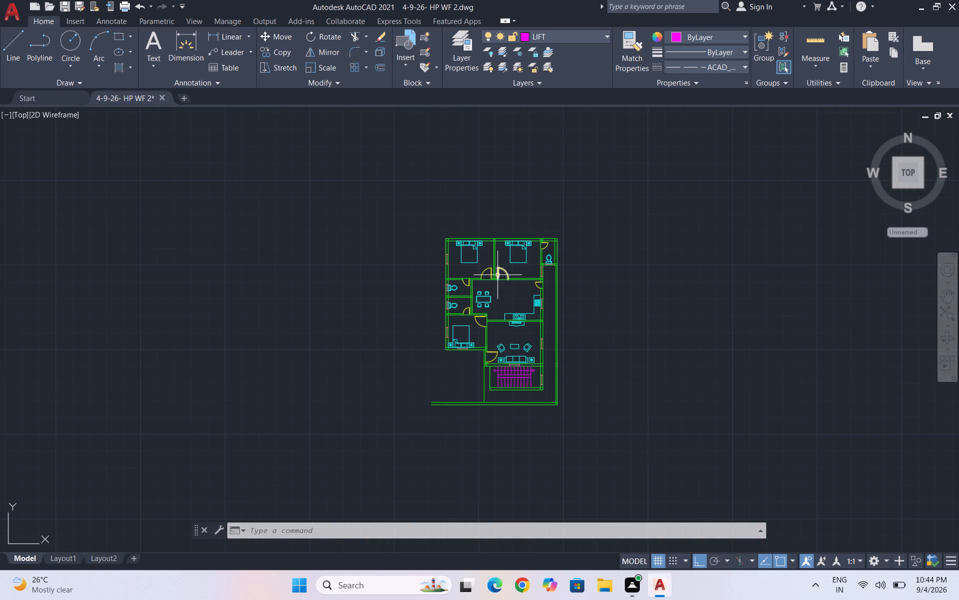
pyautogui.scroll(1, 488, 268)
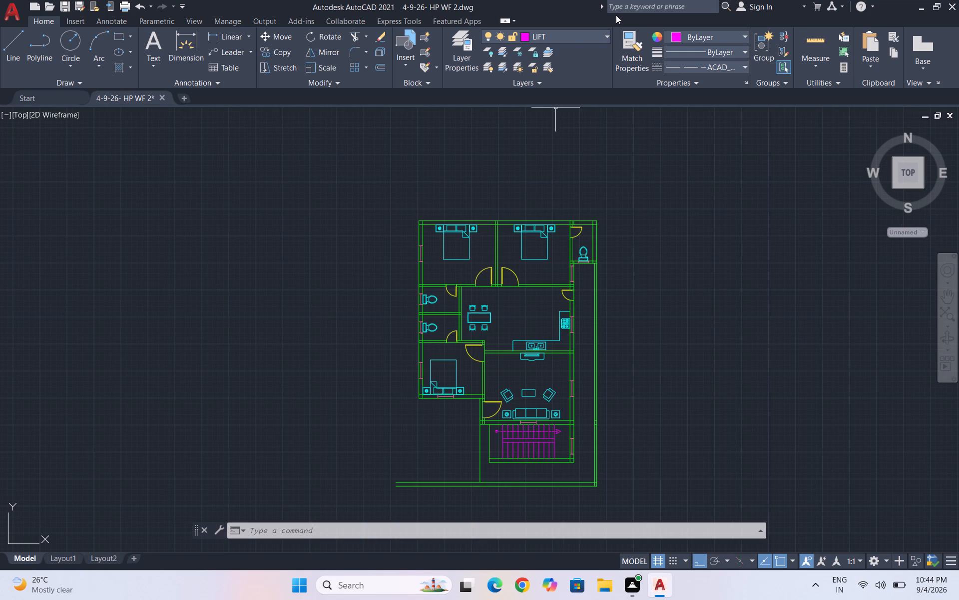
# Create a new layer named TEXT with index color 240 and make it the current layer.
pyautogui.click(571, 37)
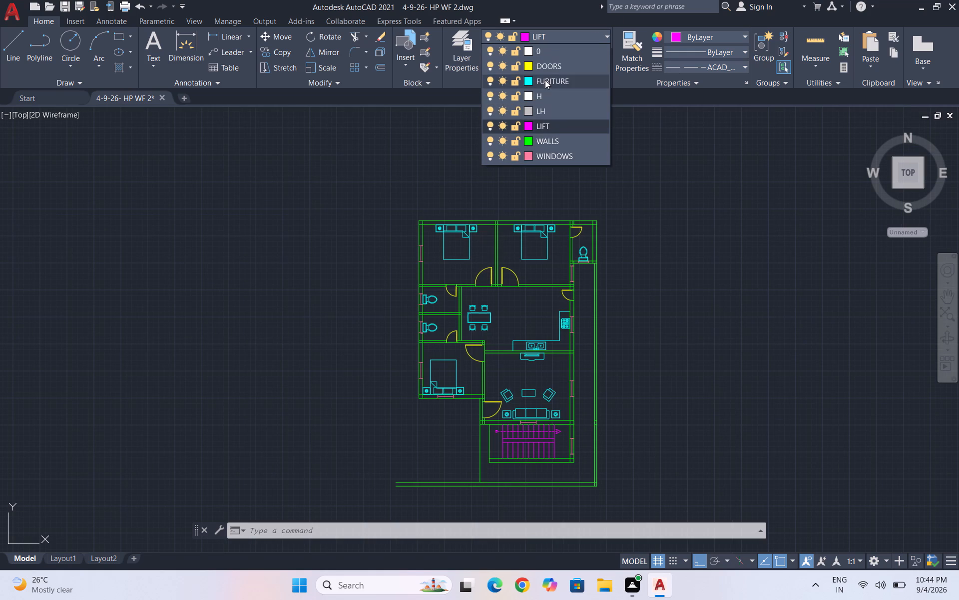
pyautogui.press('Escape')
pyautogui.click(469, 62)
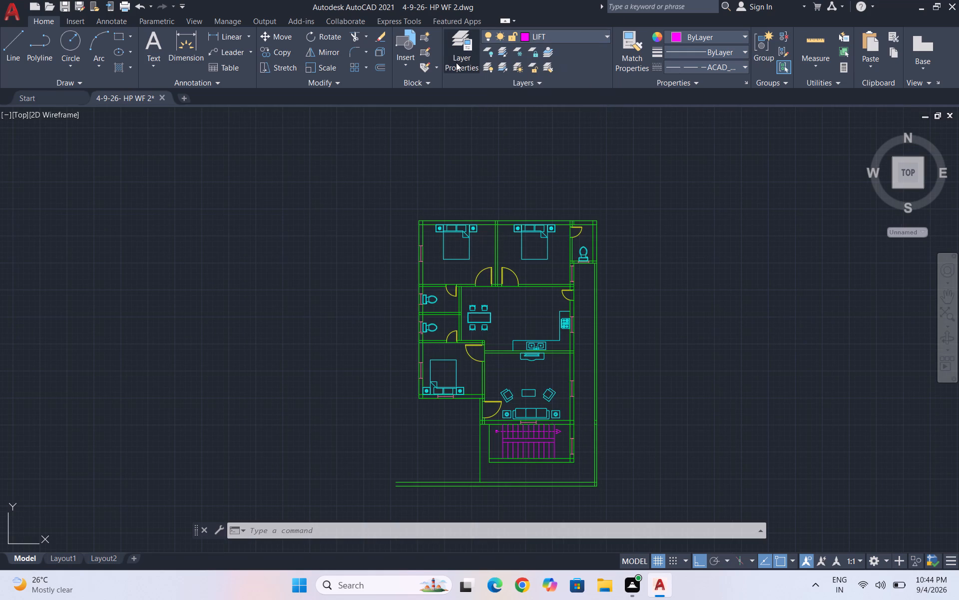
pyautogui.click(118, 62)
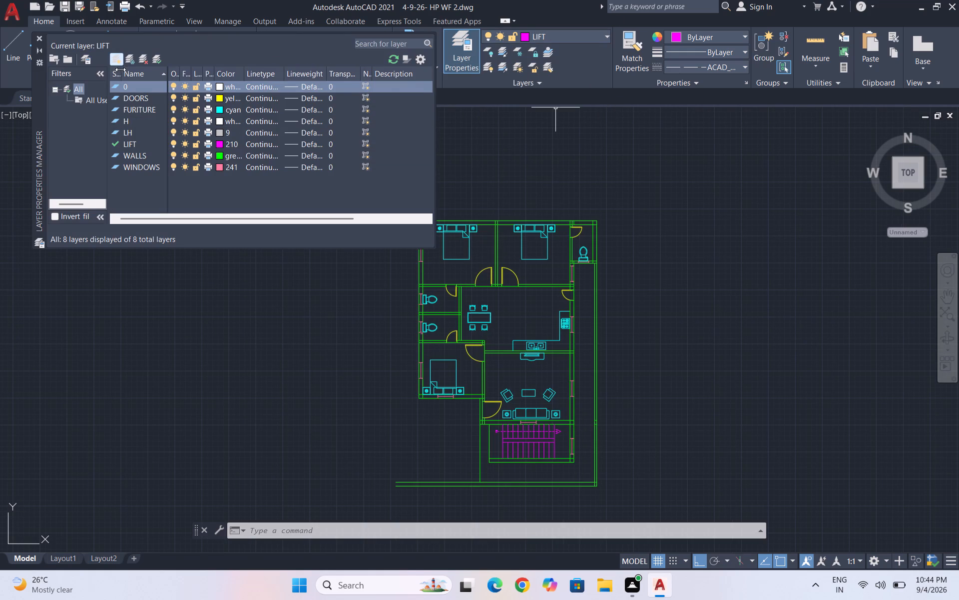
pyautogui.write('TEXT')
pyautogui.click(219, 96)
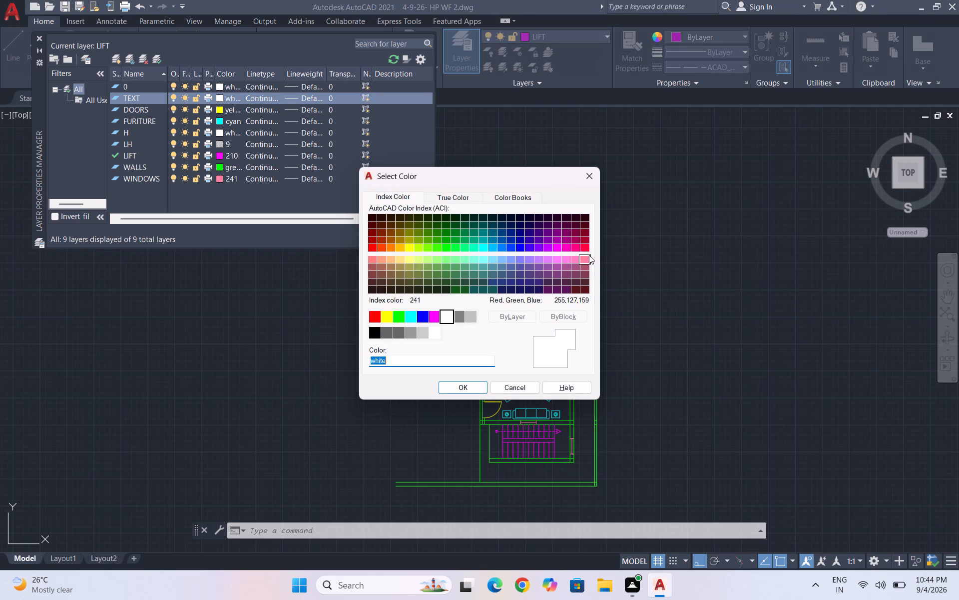
pyautogui.click(583, 246)
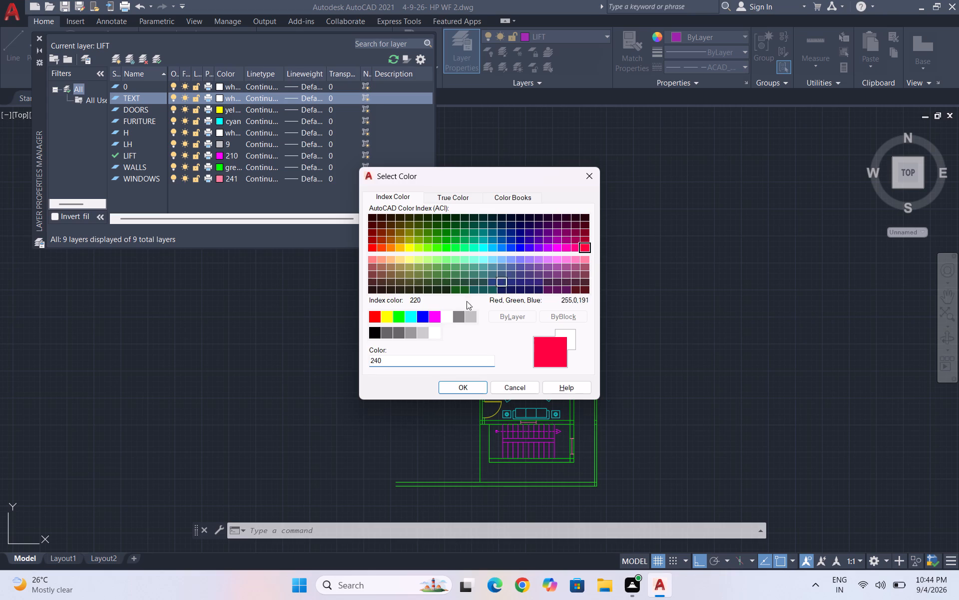
pyautogui.click(457, 385)
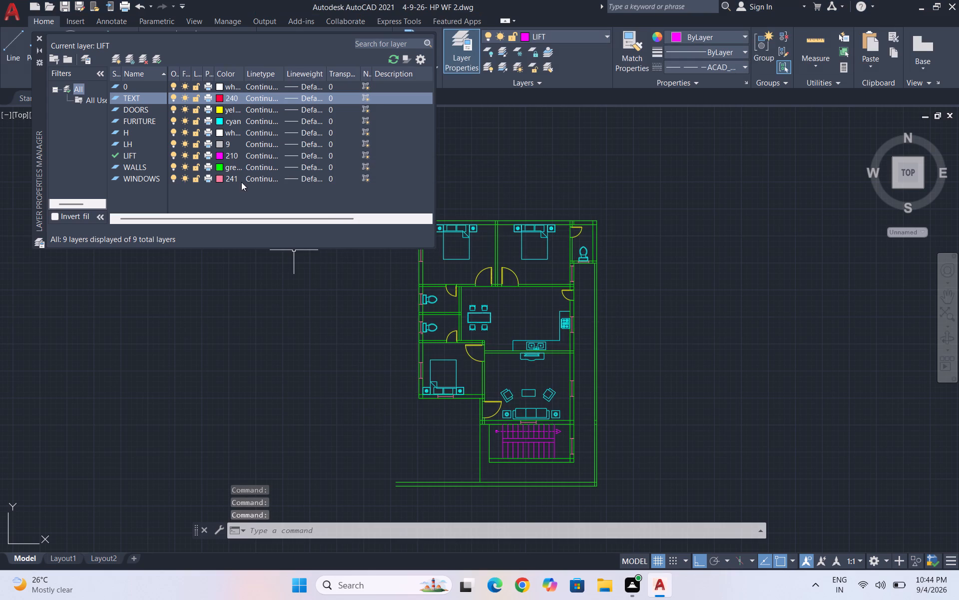
pyautogui.click(154, 64)
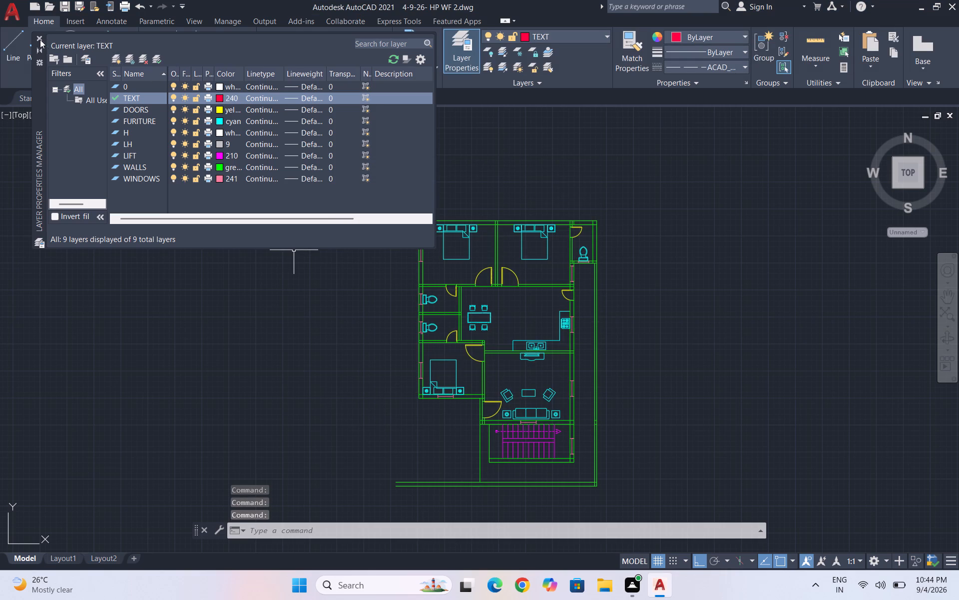
pyautogui.click(38, 39)
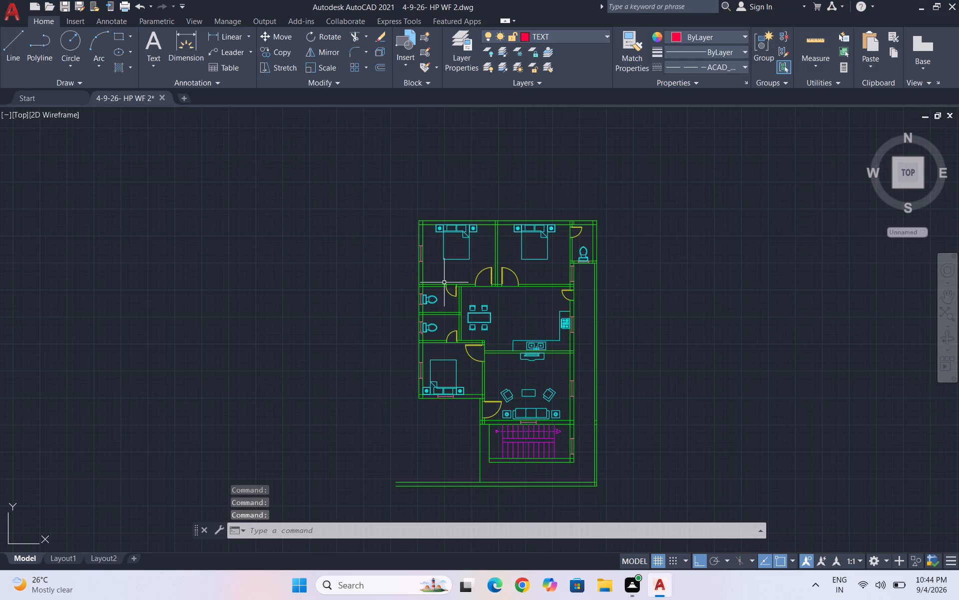
# Add the two-line single-line text BEDROOM 1 and 14'0" X 11'6", about 5" high with 0 rotation, below the first bedroom's bed.
pyautogui.scroll(3, 433, 269)
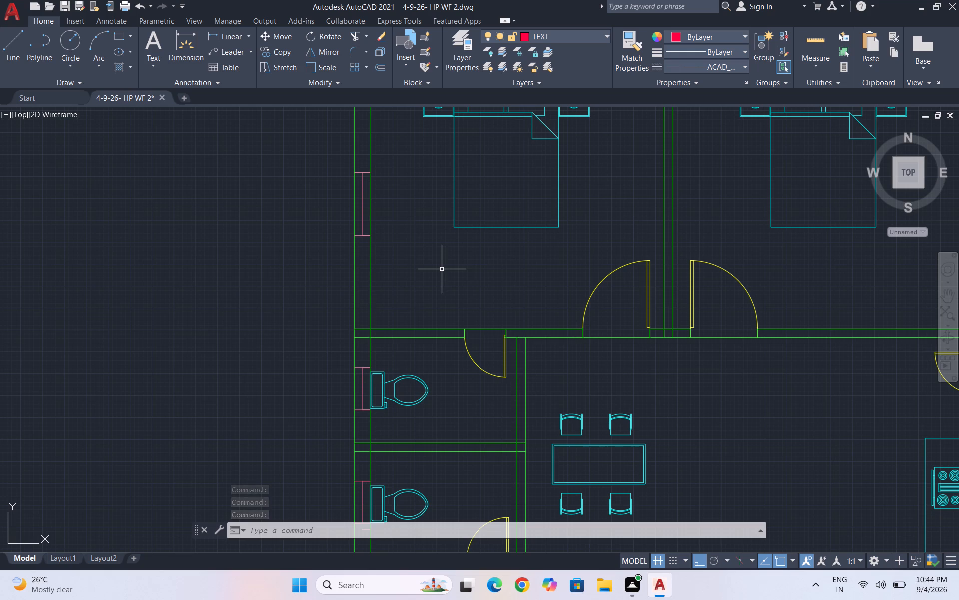
pyautogui.write('DT')
pyautogui.press('Return')
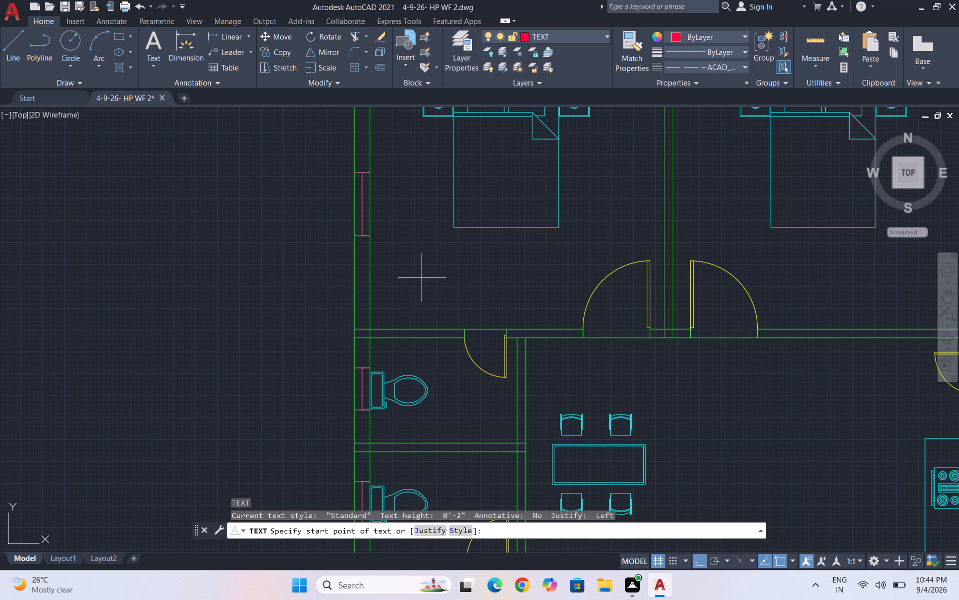
pyautogui.click(422, 277)
pyautogui.doubleClick(431, 279)
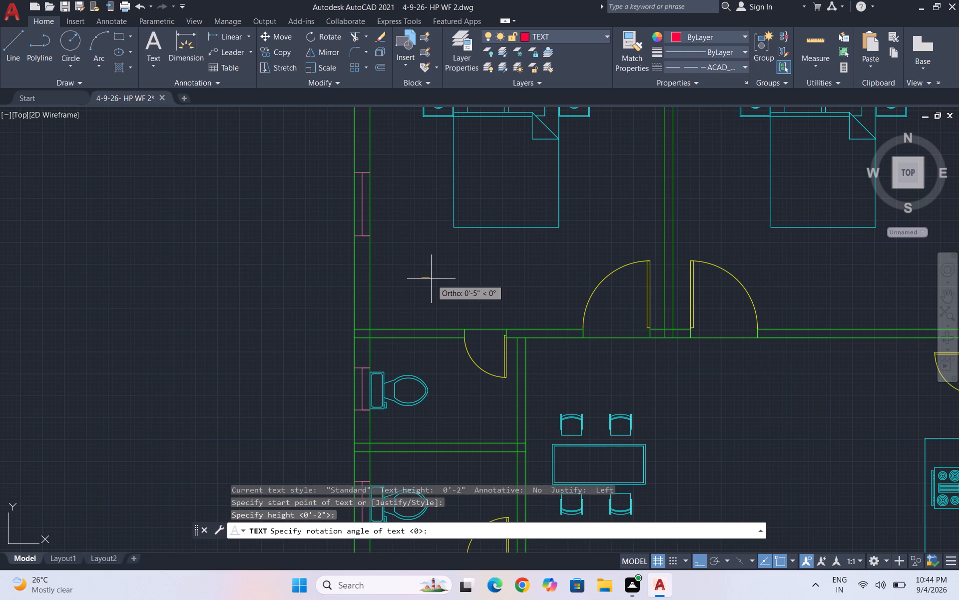
pyautogui.click(431, 279)
pyautogui.write('BEDR')
pyautogui.write('OOM')
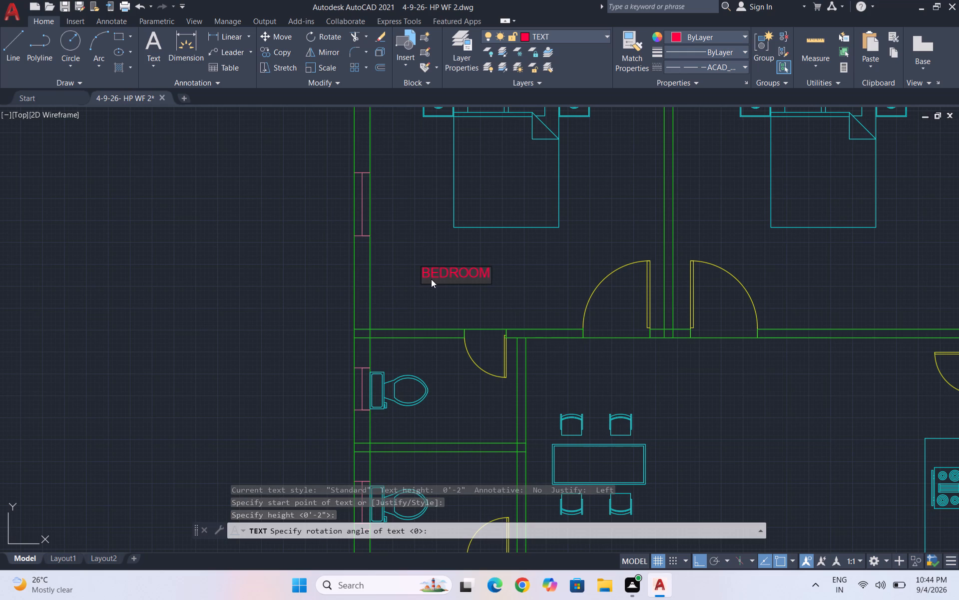
pyautogui.press('space')
pyautogui.write('1')
pyautogui.press('Return')
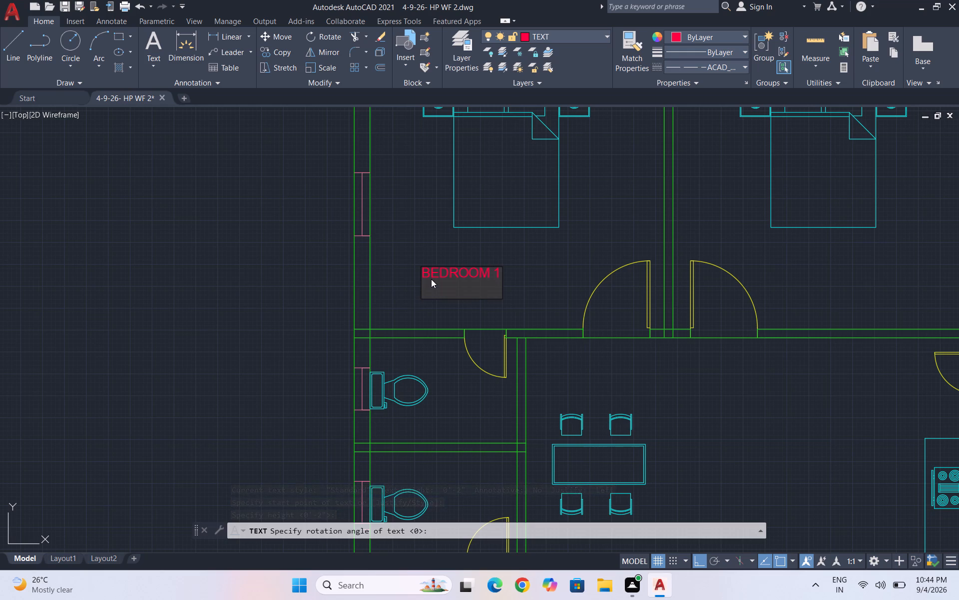
pyautogui.write('14\'0" X 11\'6\'')
pyautogui.press('BackSpace')
pyautogui.hotkey('shift', '"')
pyautogui.click(522, 293)
pyautogui.press('Escape')
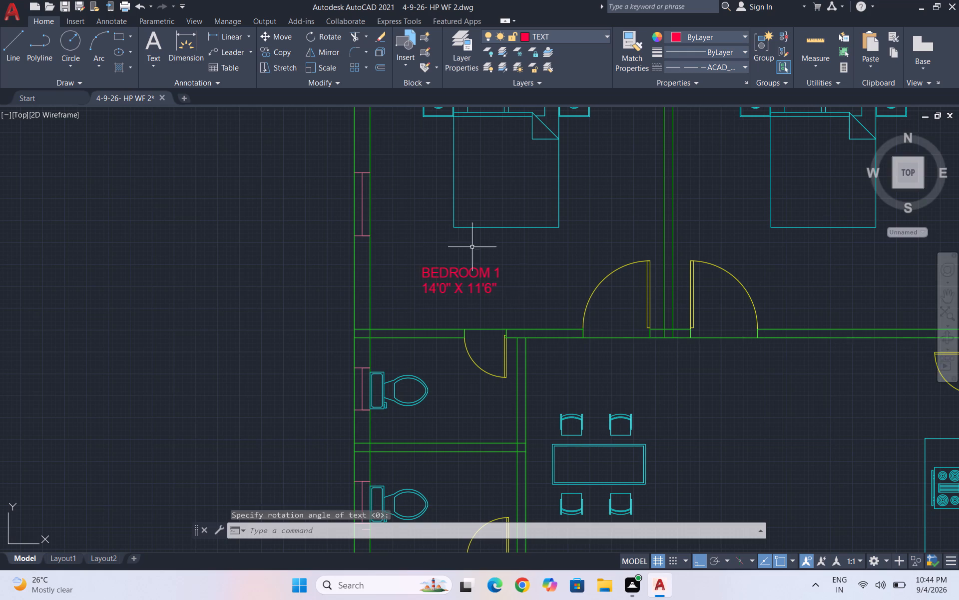
# Scale both lines of the BEDROOM 1 label up freehand to about one and a half times their size.
pyautogui.scroll(-3, 433, 247)
pyautogui.scroll(3, 428, 254)
pyautogui.moveTo(510, 282); pyautogui.dragTo(501, 278)
pyautogui.click(403, 223)
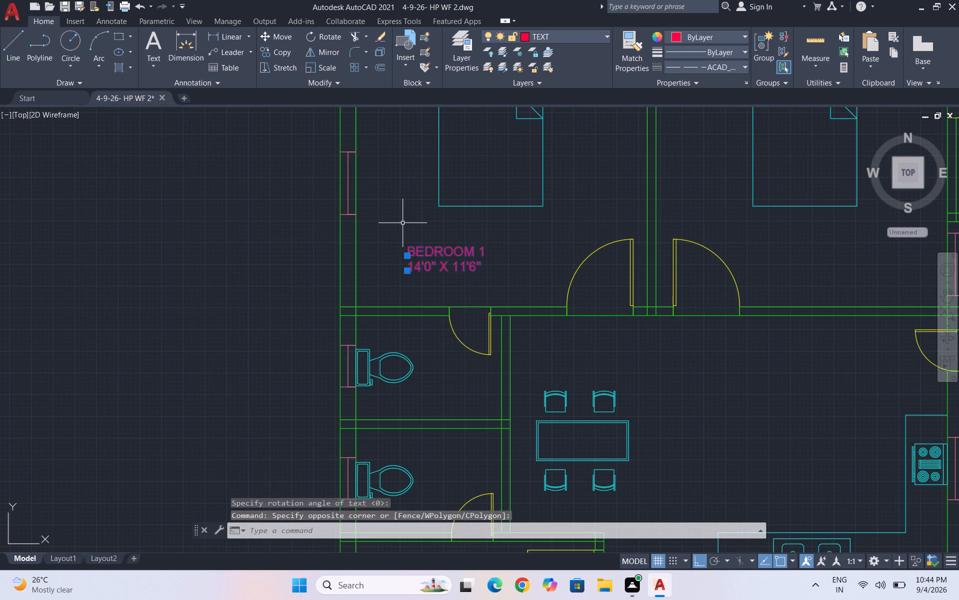
pyautogui.write('SWC')
pyautogui.press('Return')
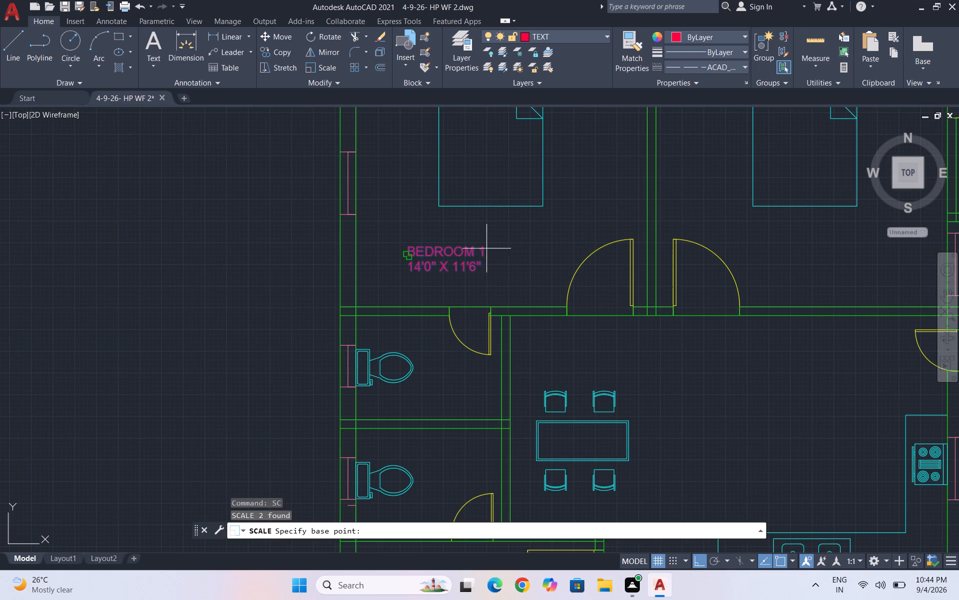
pyautogui.click(486, 248)
pyautogui.click(456, 250)
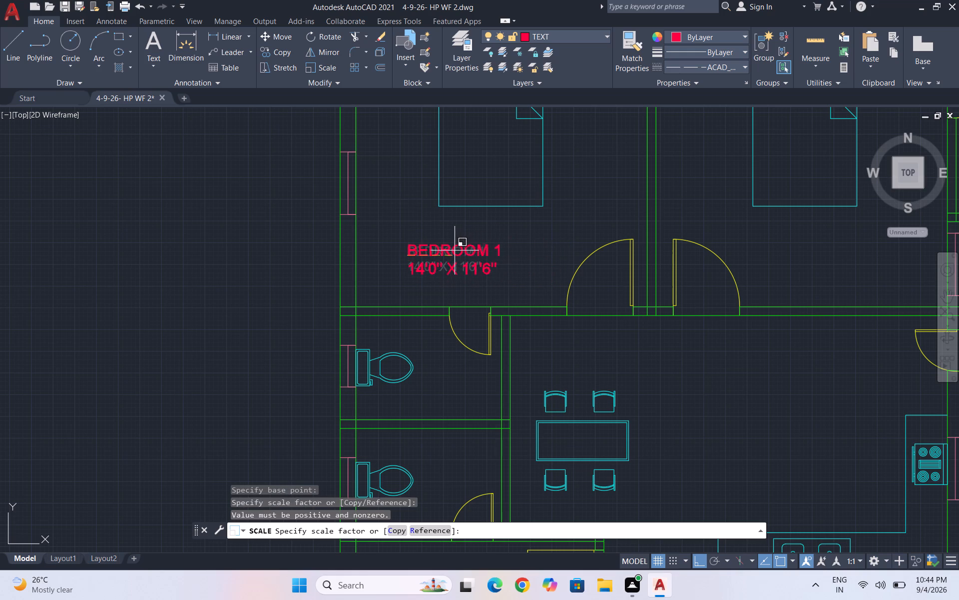
pyautogui.click(356, 290)
# Scale the two-line BEDROOM 1 label up very slightly, using a base point near the middle of the text.
pyautogui.scroll(-2, 473, 241)
pyautogui.scroll(-1, 442, 278)
pyautogui.scroll(3, 470, 256)
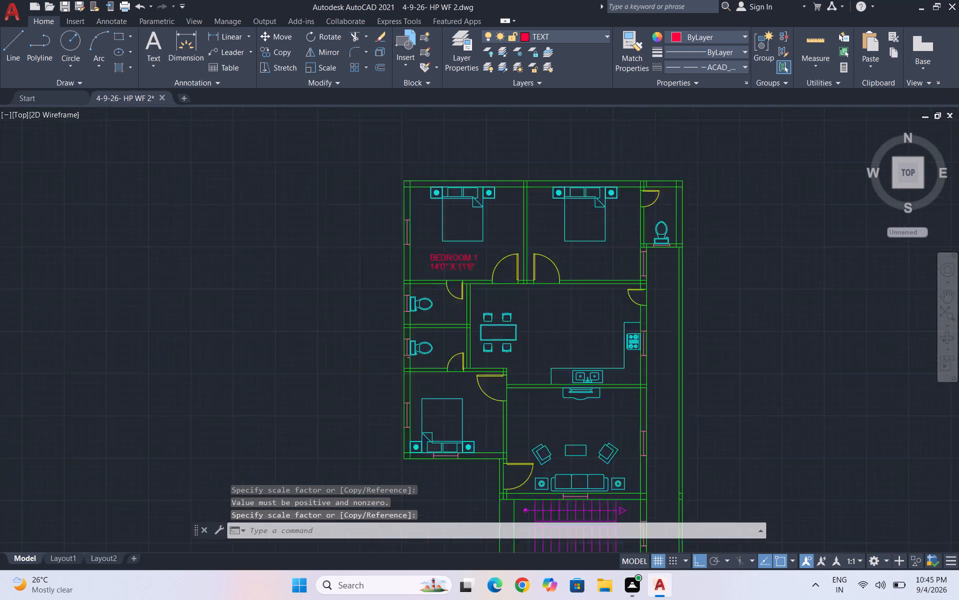
pyautogui.click(485, 291)
pyautogui.click(379, 236)
pyautogui.write('SC')
pyautogui.press('Return')
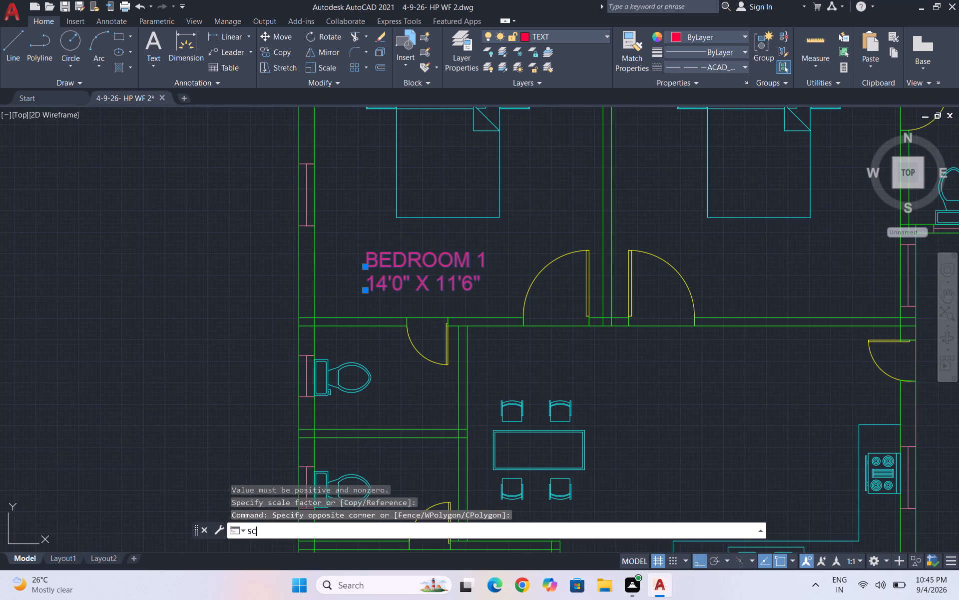
pyautogui.click(427, 278)
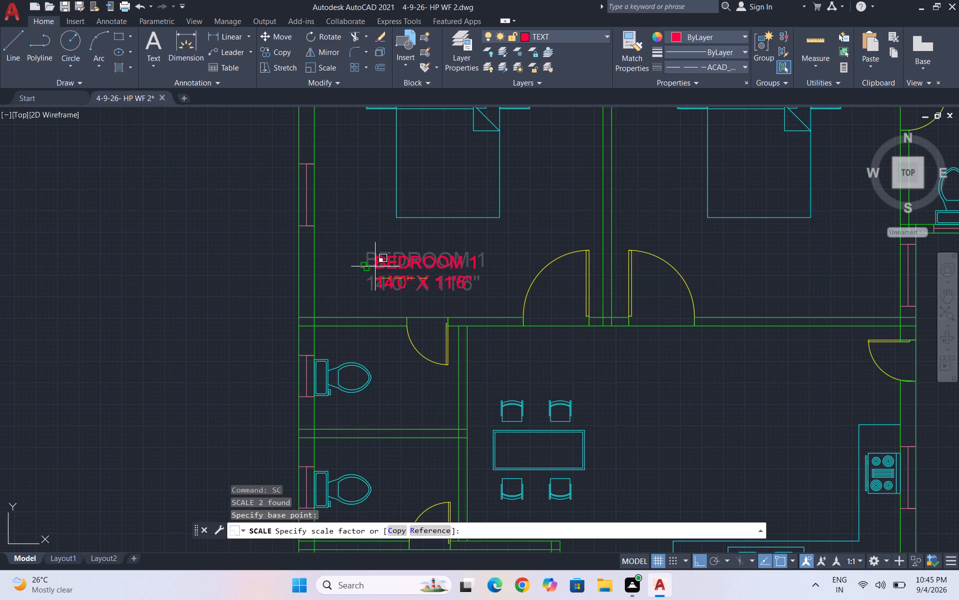
pyautogui.click(375, 266)
# Scale the two-line BEDROOM 1 label down freehand to roughly three quarters of its size, about a base point within its dimension line.
pyautogui.click(488, 308)
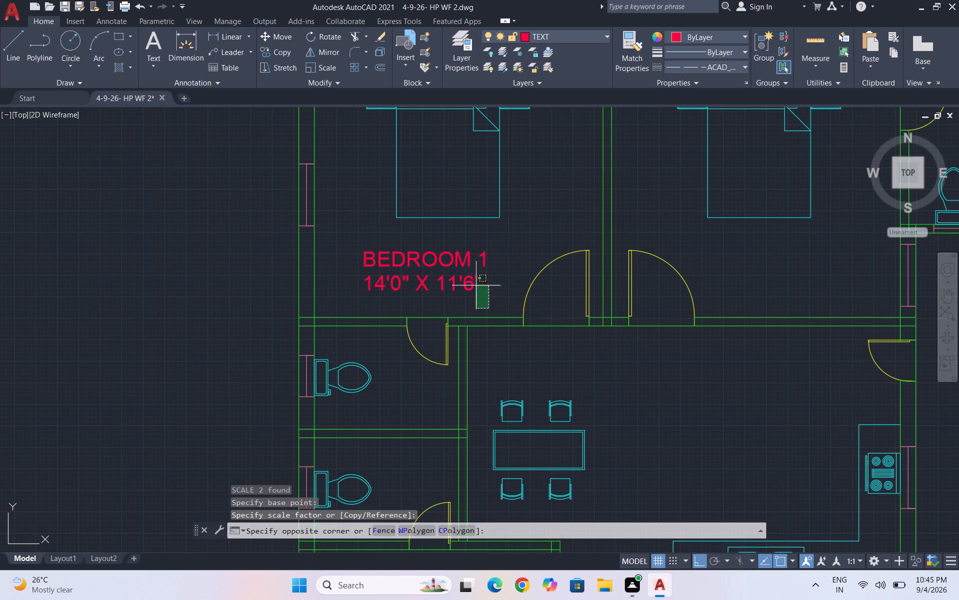
pyautogui.click(408, 249)
pyautogui.write('SC')
pyautogui.press('Return')
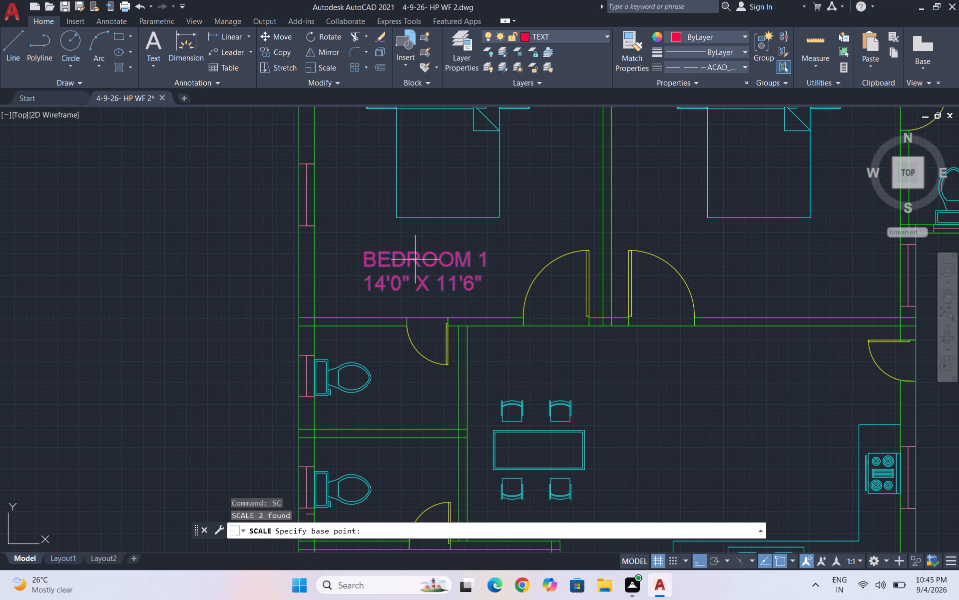
pyautogui.click(457, 283)
pyautogui.scroll(-1, 467, 275)
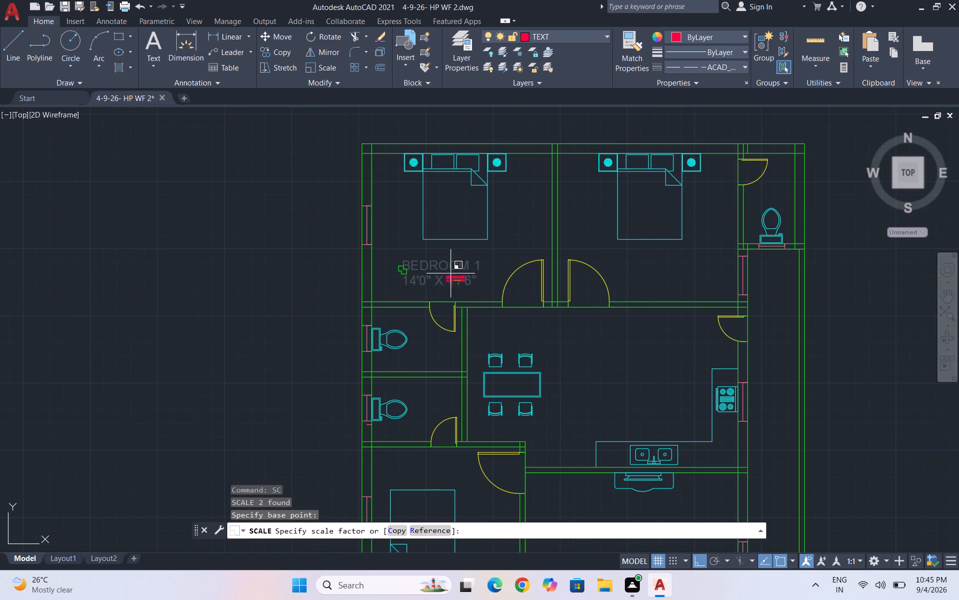
pyautogui.scroll(3, 437, 268)
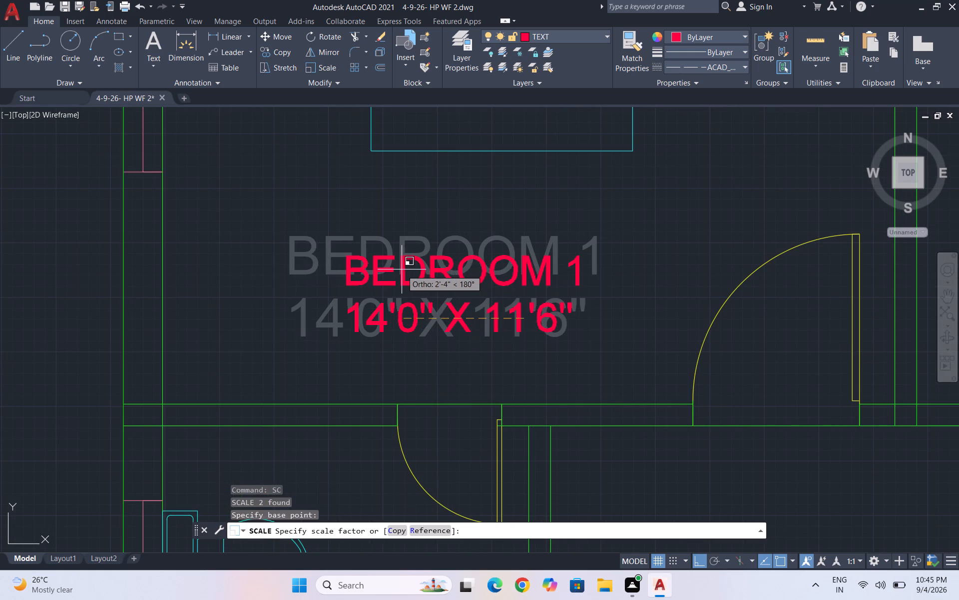
pyautogui.click(402, 269)
# Copy the two-line BEDROOM 1 label horizontally into the adjacent bedroom, placing it below the bed.
pyautogui.scroll(-2, 388, 269)
pyautogui.scroll(-1, 454, 254)
pyautogui.scroll(-1, 409, 279)
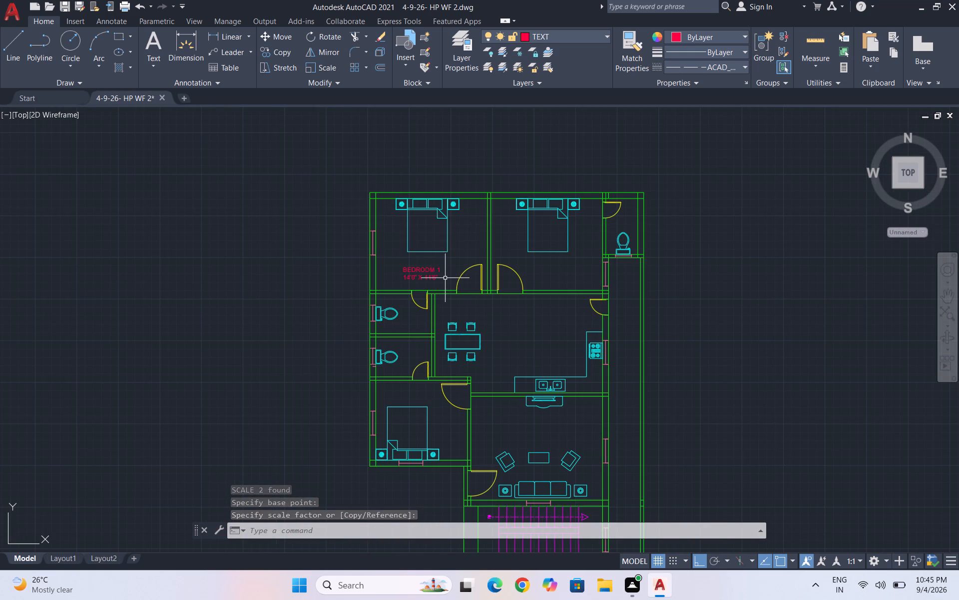
pyautogui.scroll(1, 446, 280)
pyautogui.click(446, 280)
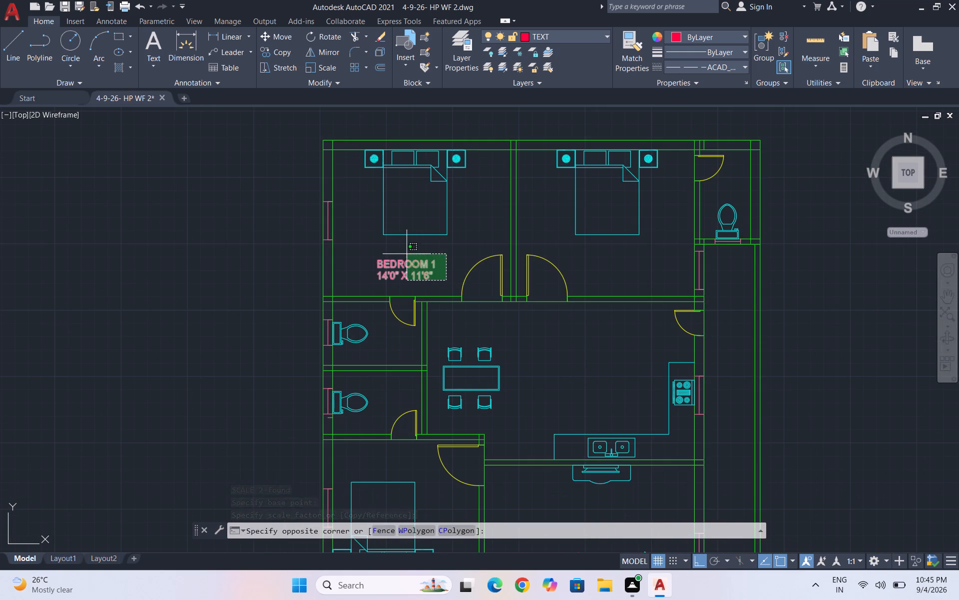
pyautogui.click(407, 254)
pyautogui.write('CO')
pyautogui.press('Return')
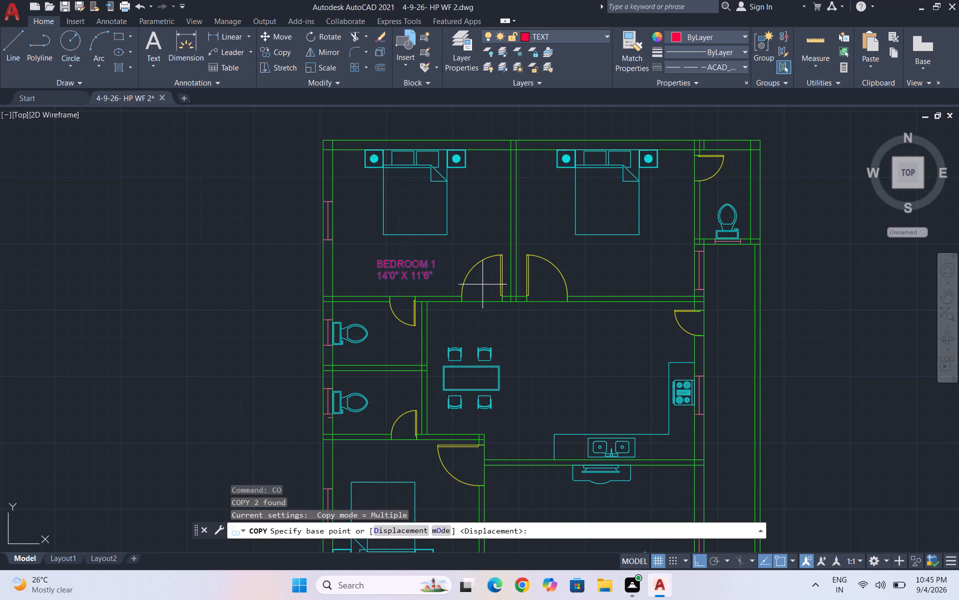
pyautogui.moveTo(420, 268); pyautogui.dragTo(430, 268)
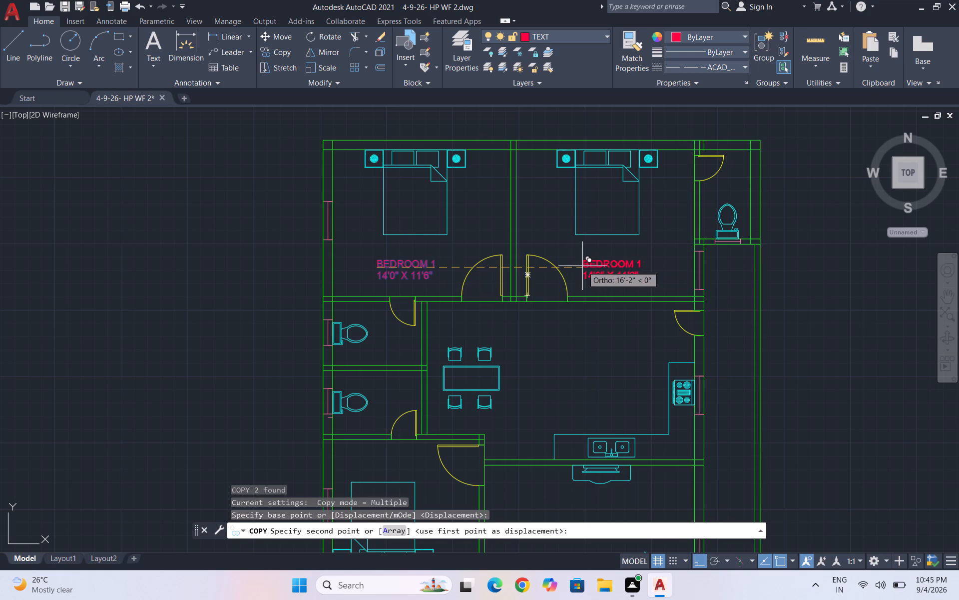
pyautogui.click(582, 266)
# With Ortho off, place further label copies in the kitchen-dining area, living room, bedroom beside the living room and lower of the two stacked toilets.
pyautogui.scroll(-2, 619, 209)
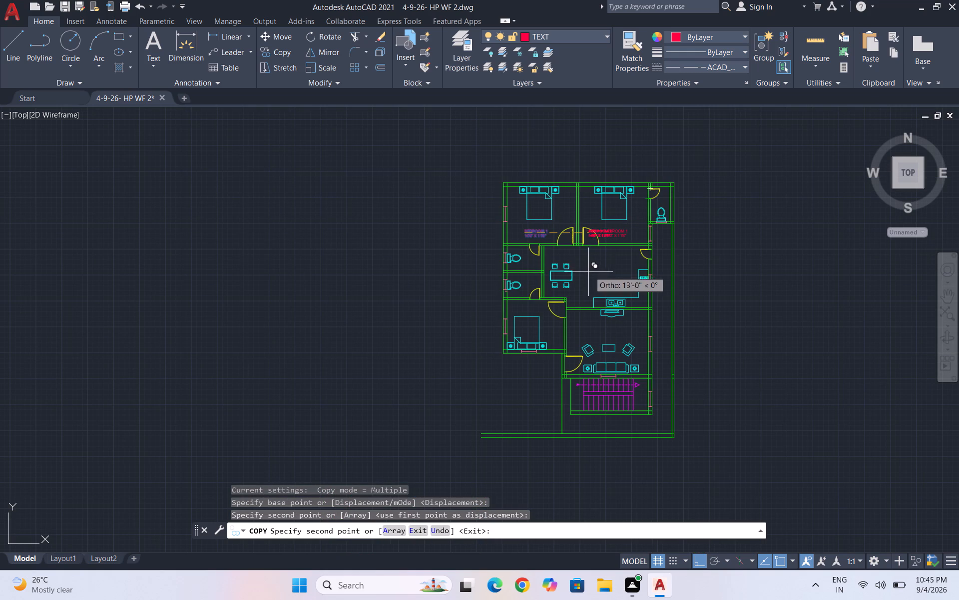
pyautogui.scroll(2, 591, 269)
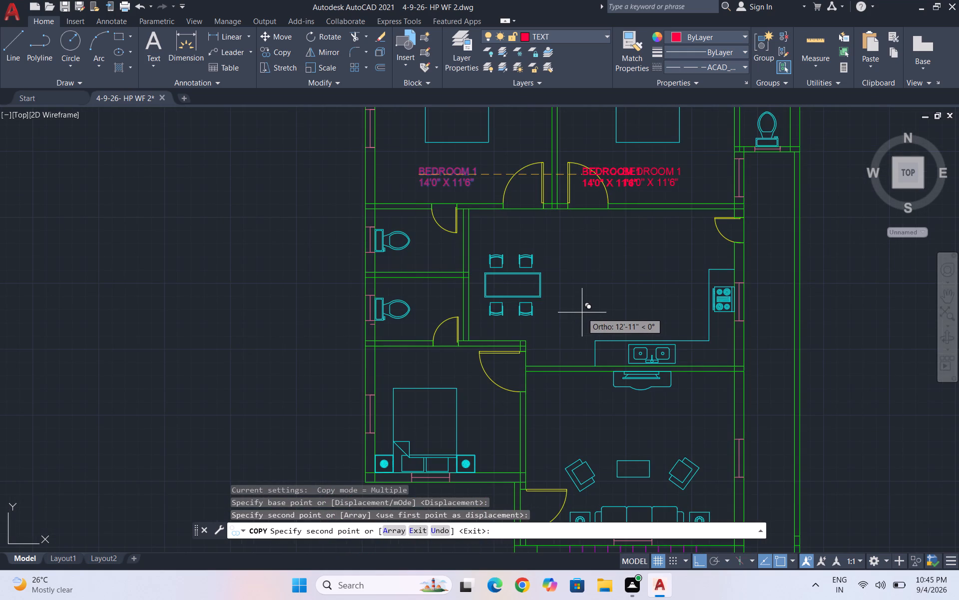
pyautogui.press('F8')
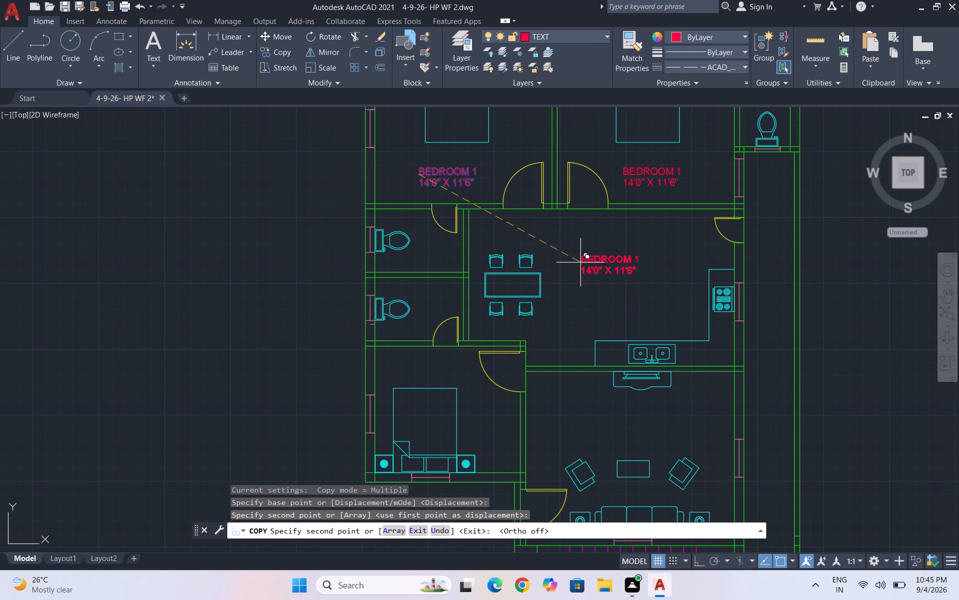
pyautogui.click(584, 267)
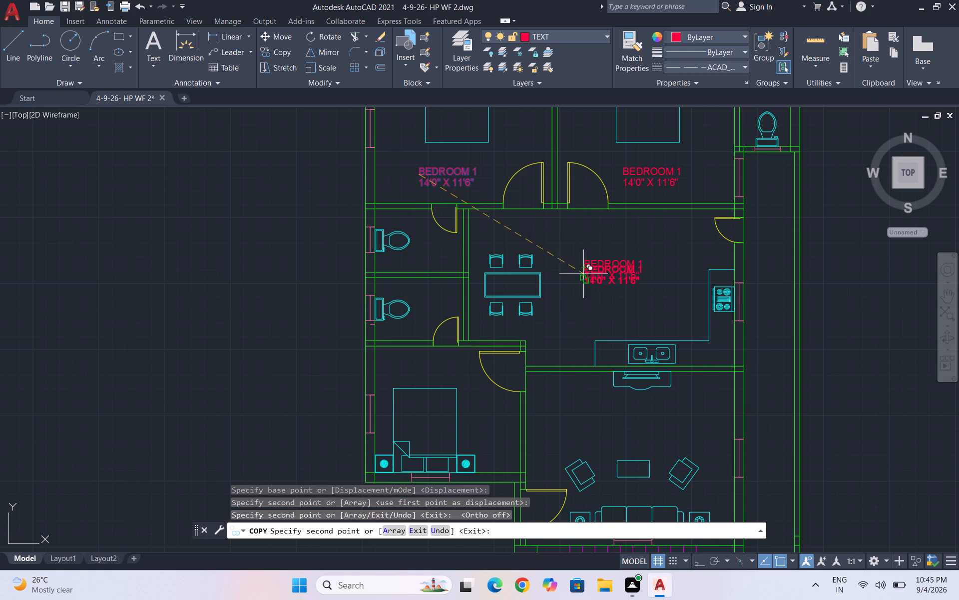
pyautogui.click(599, 414)
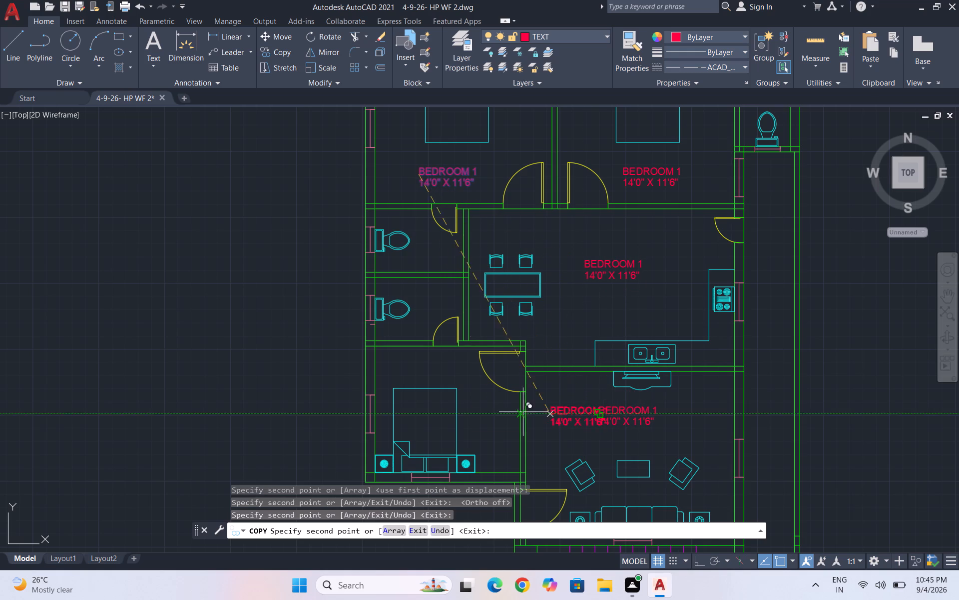
pyautogui.click(404, 363)
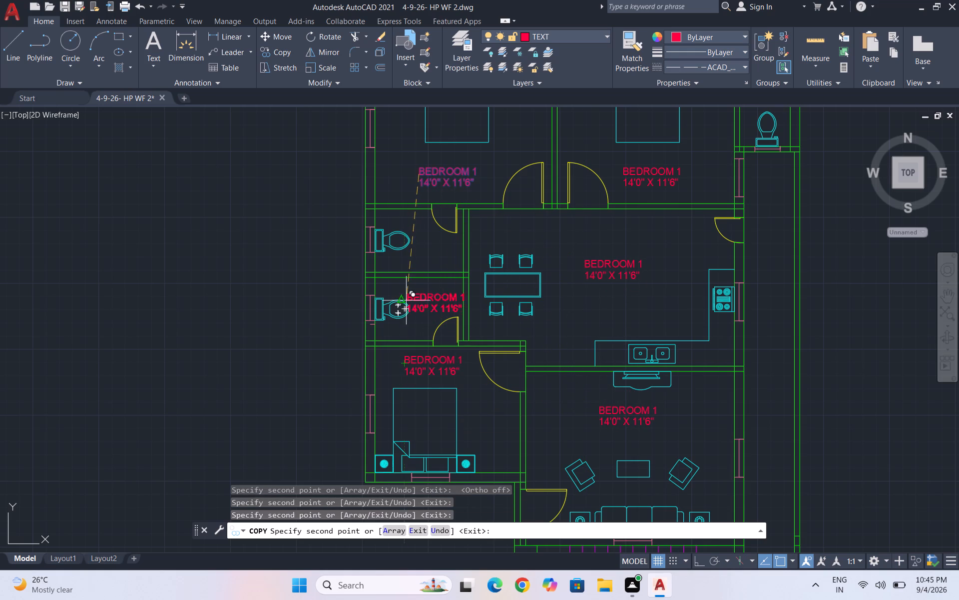
pyautogui.scroll(4, 404, 285)
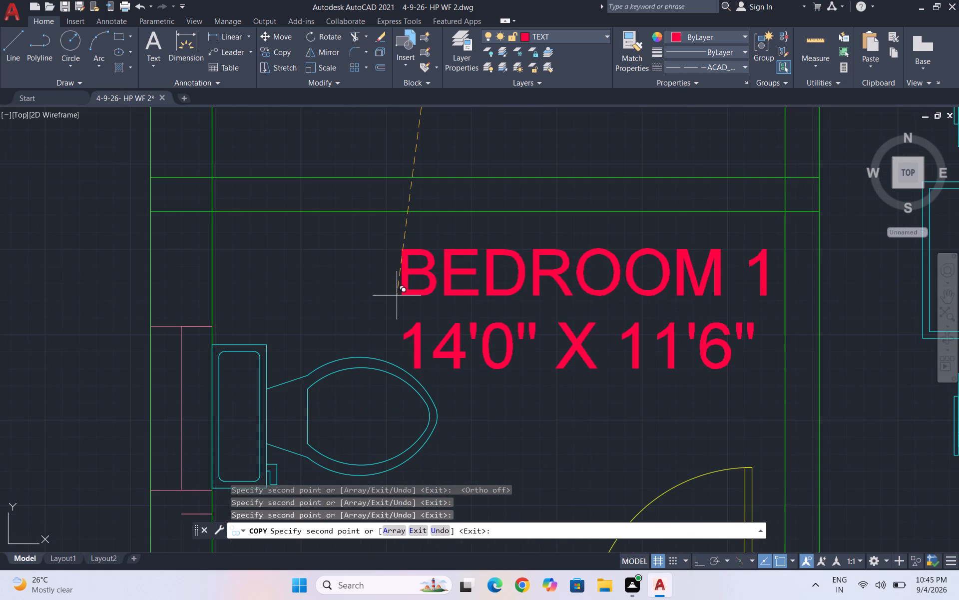
pyautogui.click(397, 295)
pyautogui.scroll(-2, 388, 315)
pyautogui.press('Escape')
# Change the copied label's name in the second upper bedroom to BEDROOM 2.
pyautogui.scroll(-3, 421, 277)
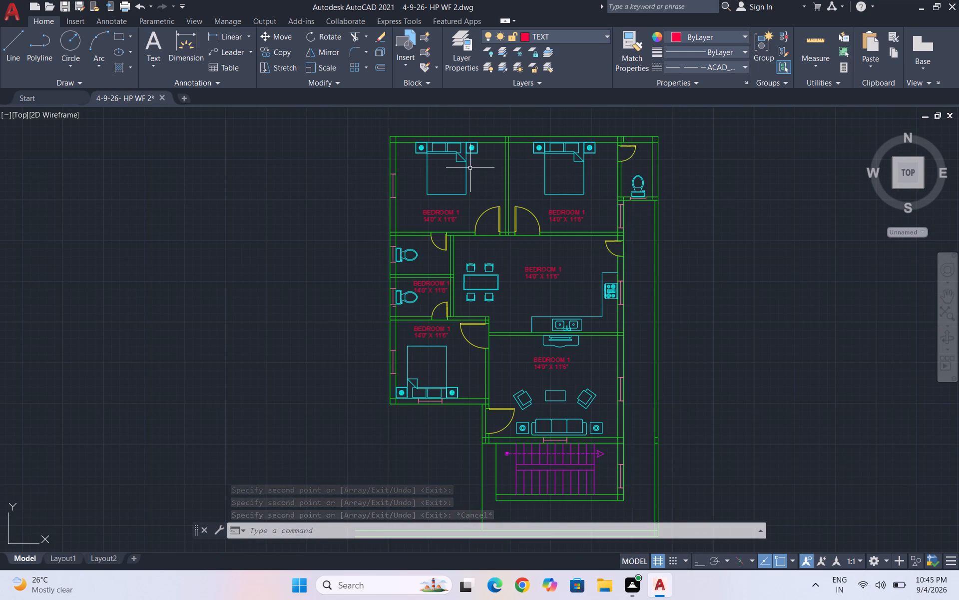
pyautogui.scroll(2, 588, 215)
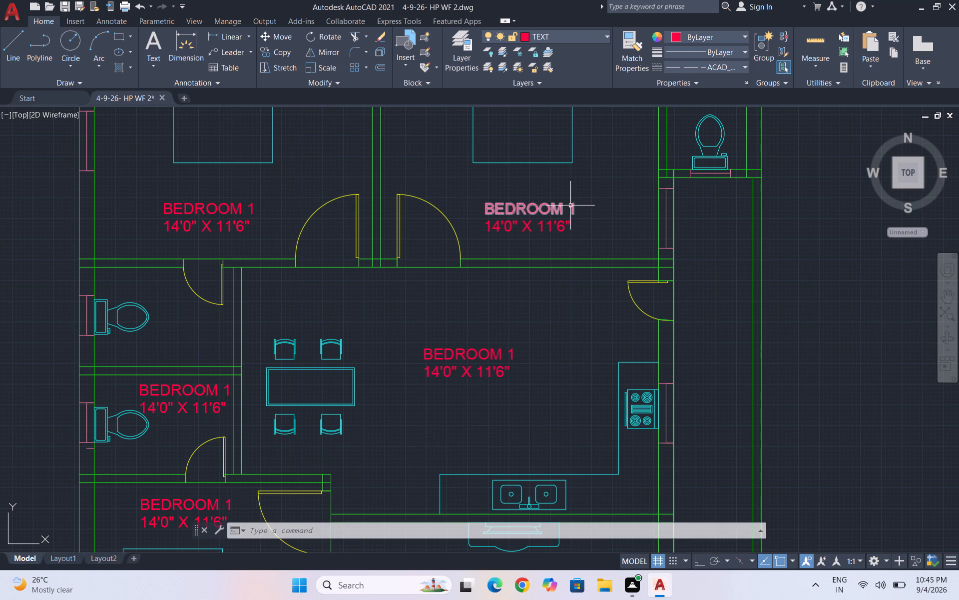
pyautogui.doubleClick(572, 205)
pyautogui.click(572, 205)
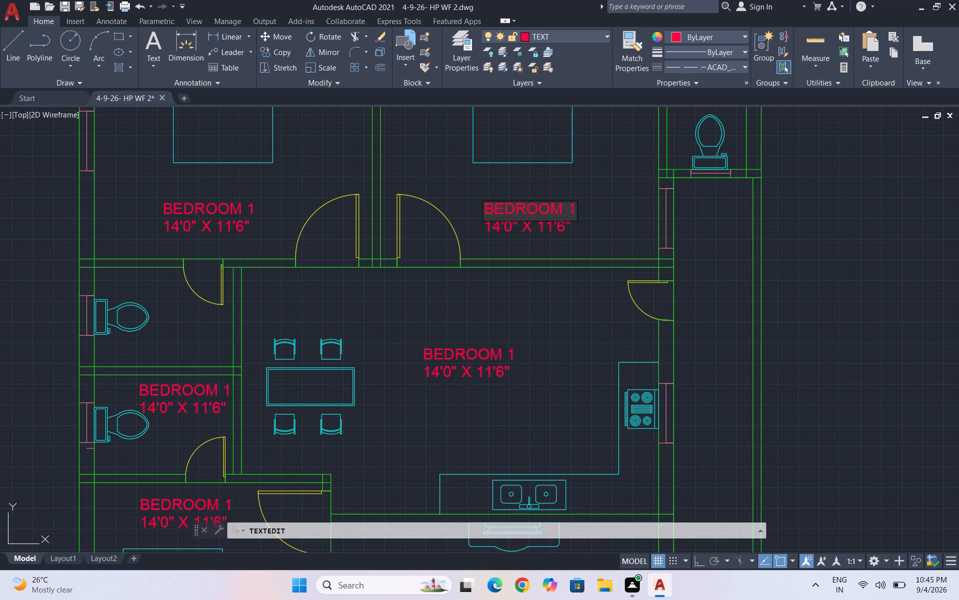
pyautogui.press('BackSpace')
pyautogui.press('2')
pyautogui.click(595, 233)
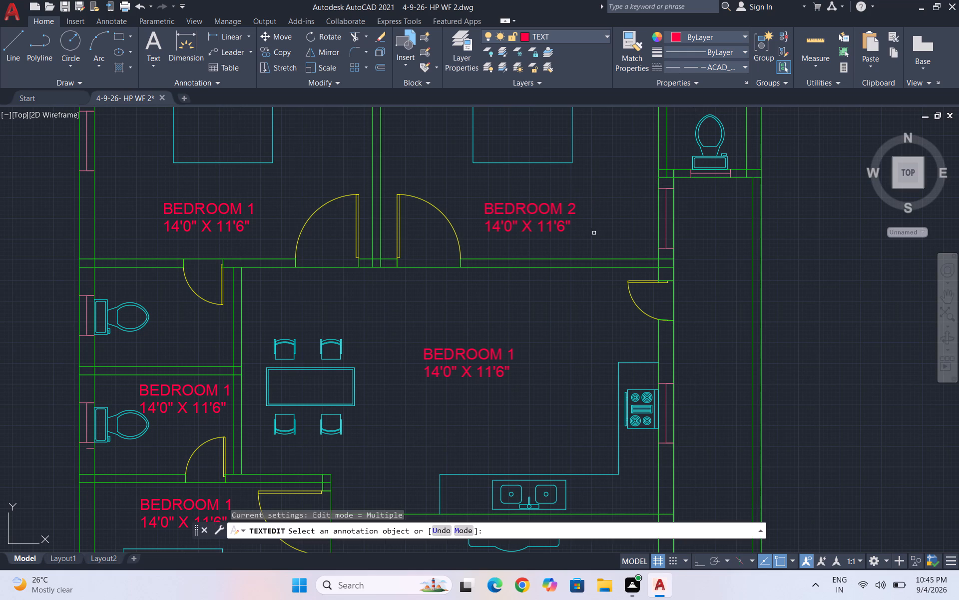
pyautogui.press('Escape')
# Change the copied label's name in the kitchen-dining area to KITCHEN & LIVING HALL.
pyautogui.tripleClick(498, 359)
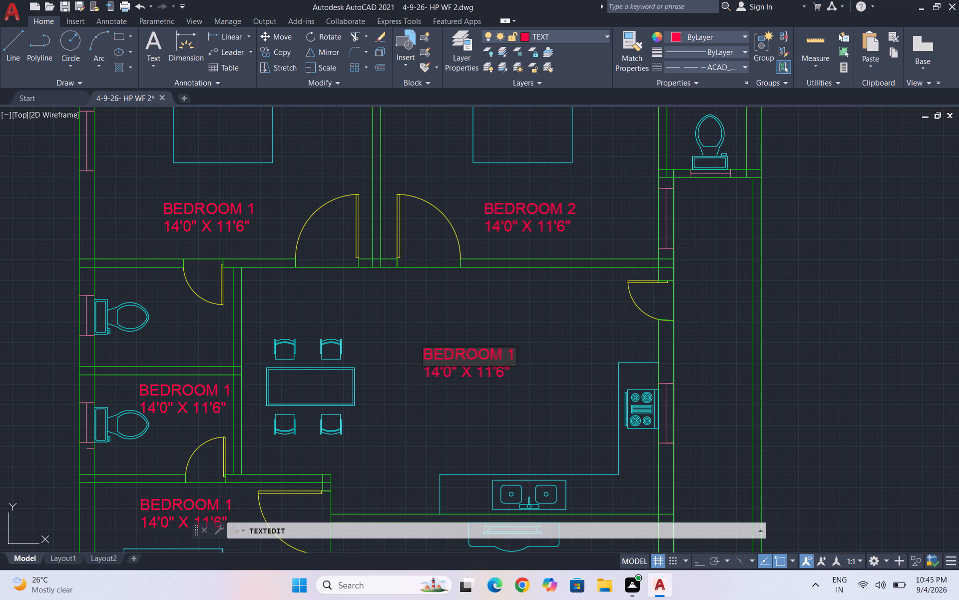
pyautogui.moveTo(512, 353); pyautogui.dragTo(384, 343)
pyautogui.write('KITCHEN')
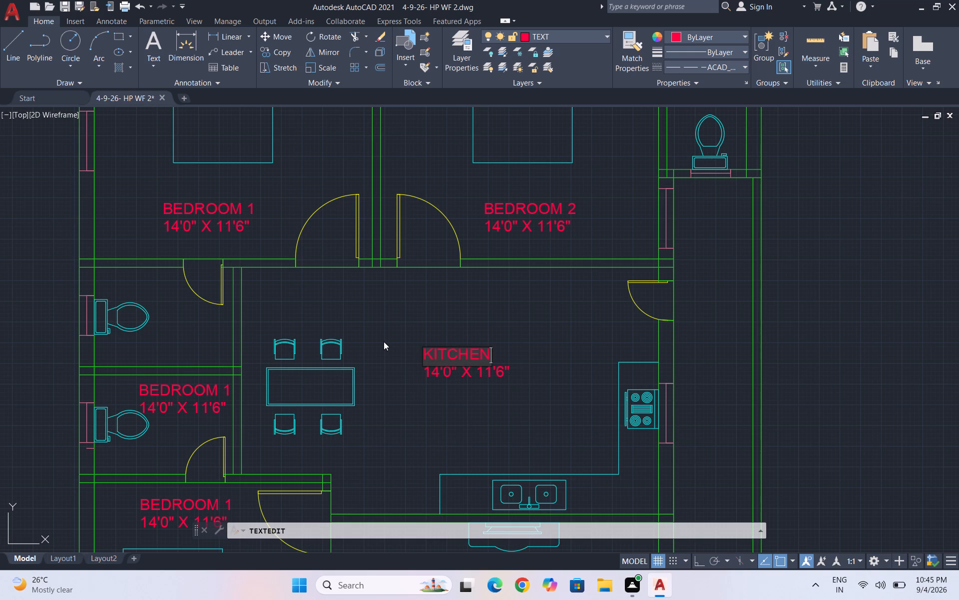
pyautogui.press('space')
pyautogui.hotkey('shift', '&')
pyautogui.press('space')
pyautogui.write('LIVING HALL')
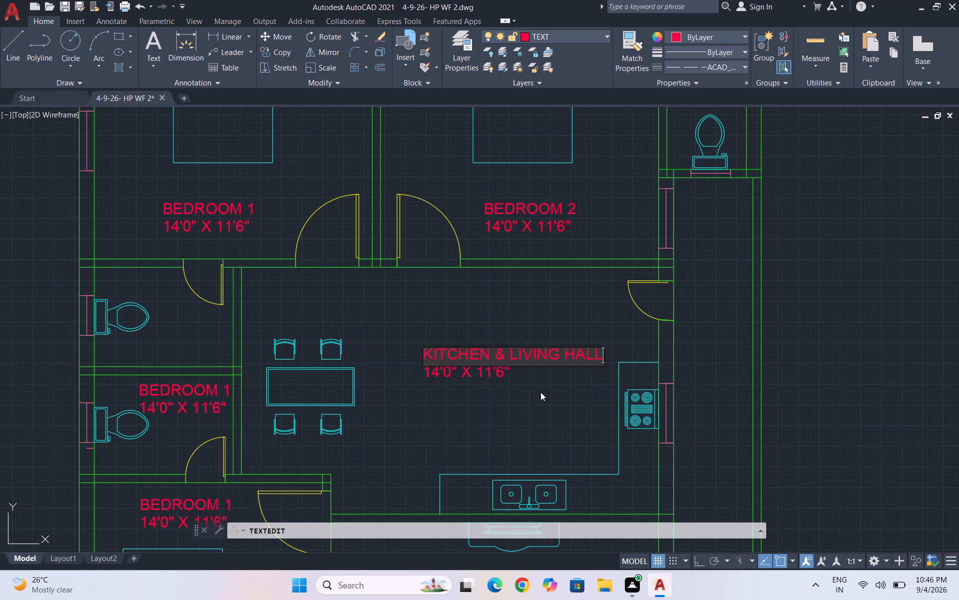
pyautogui.click(540, 392)
pyautogui.press('Escape')
# Set the size line under KITCHEN & LIVING HALL to 21'0" X 11'5' and indent it with seven leading spaces.
pyautogui.doubleClick(479, 364)
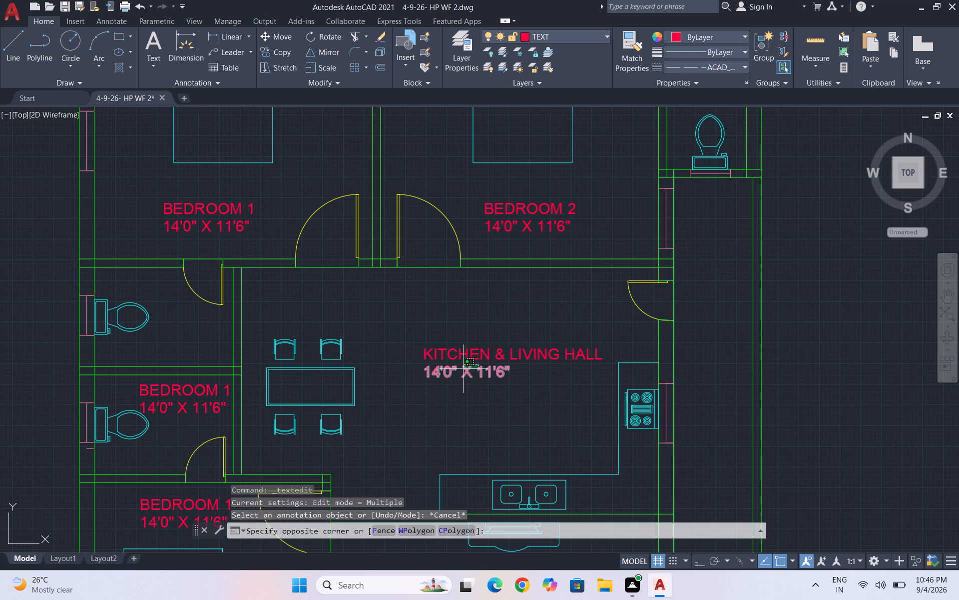
pyautogui.doubleClick(464, 369)
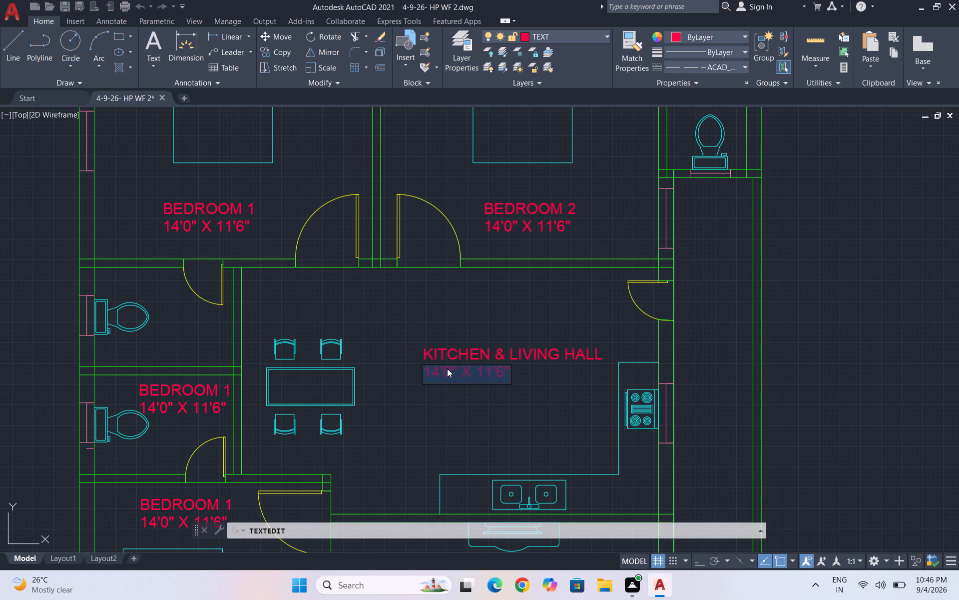
pyautogui.write('21L')
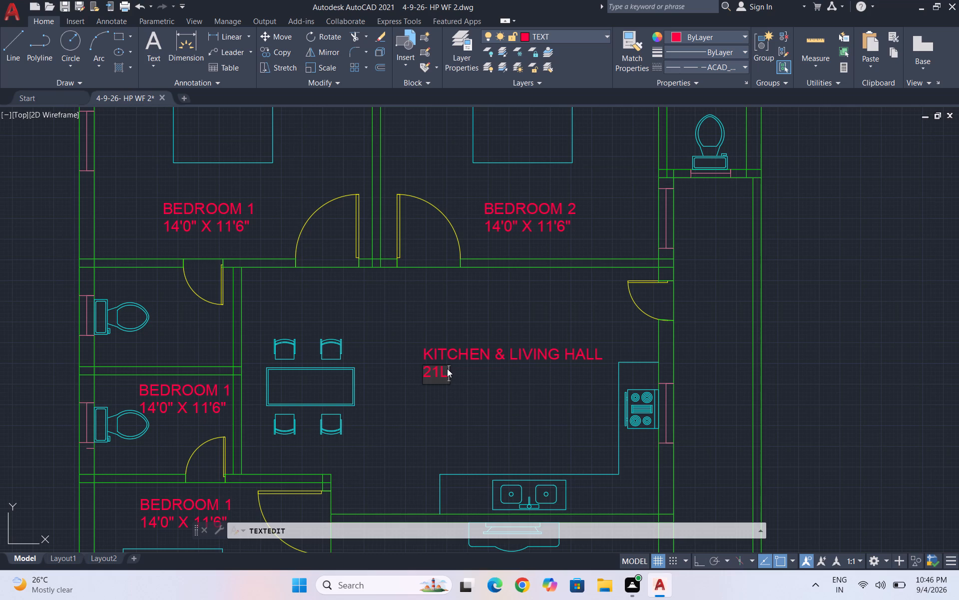
pyautogui.press('BackSpace')
pyautogui.write('\'0" X 11\'5\'')
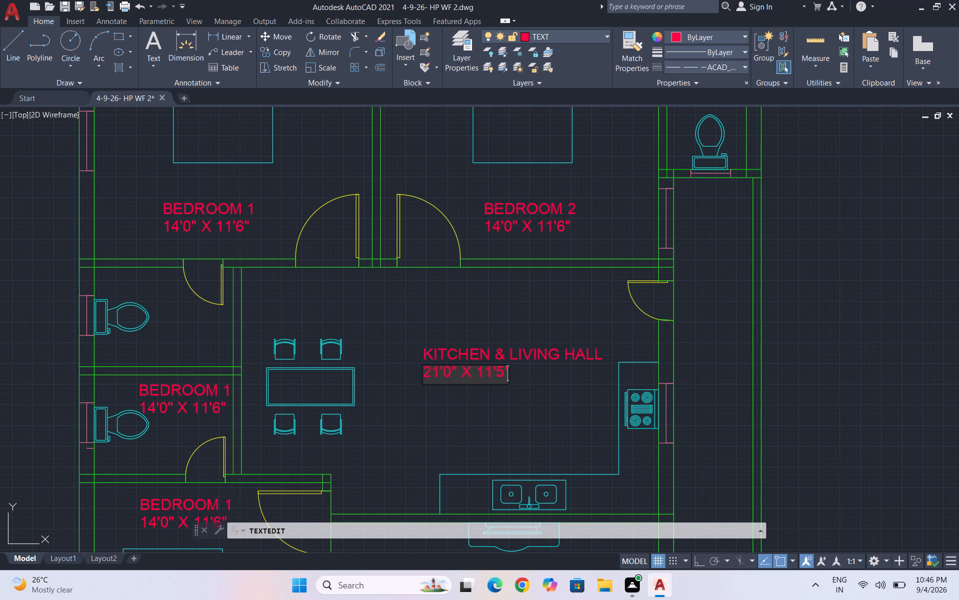
pyautogui.click(426, 371)
pyautogui.press('space')
pyautogui.press('space')
pyautogui.press('space')
pyautogui.press('space')
pyautogui.press('space')
pyautogui.press('space')
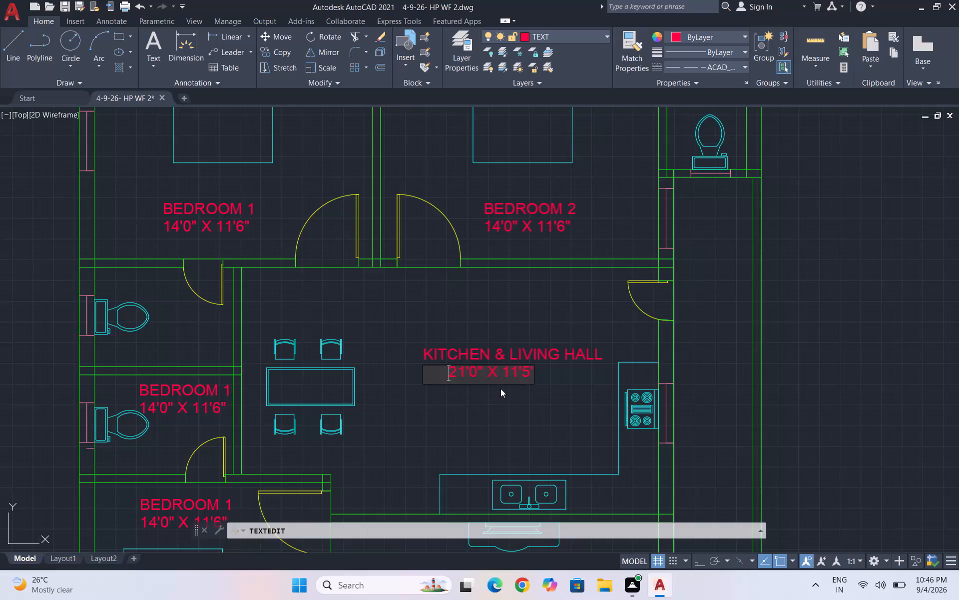
pyautogui.press('space')
pyautogui.click(544, 402)
pyautogui.scroll(-2, 520, 385)
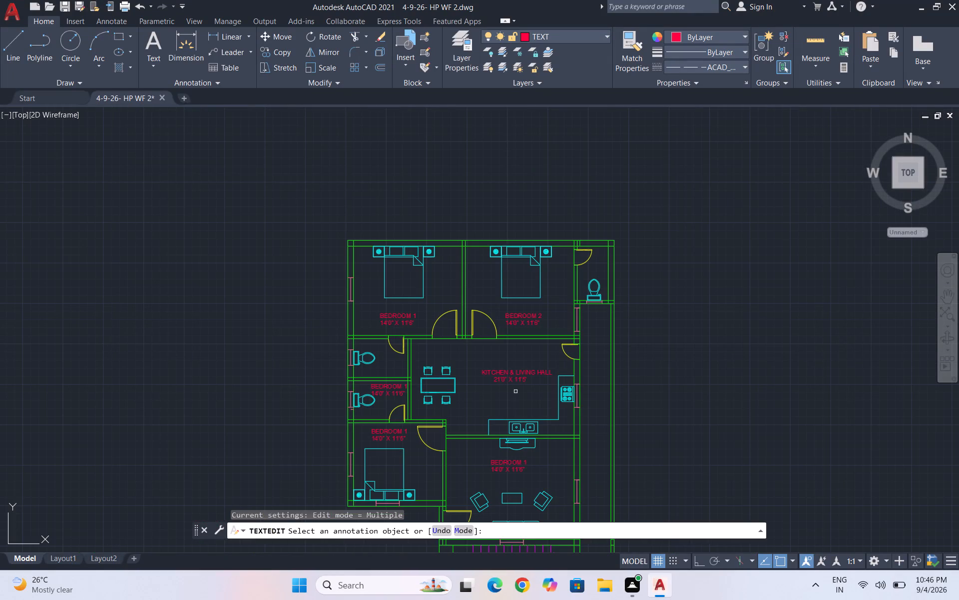
pyautogui.press('Escape')
# Move the two-line KITCHEN & LIVING HALL label slightly toward the dining table.
pyautogui.click(529, 392)
pyautogui.click(489, 361)
pyautogui.press('m')
pyautogui.press('Return')
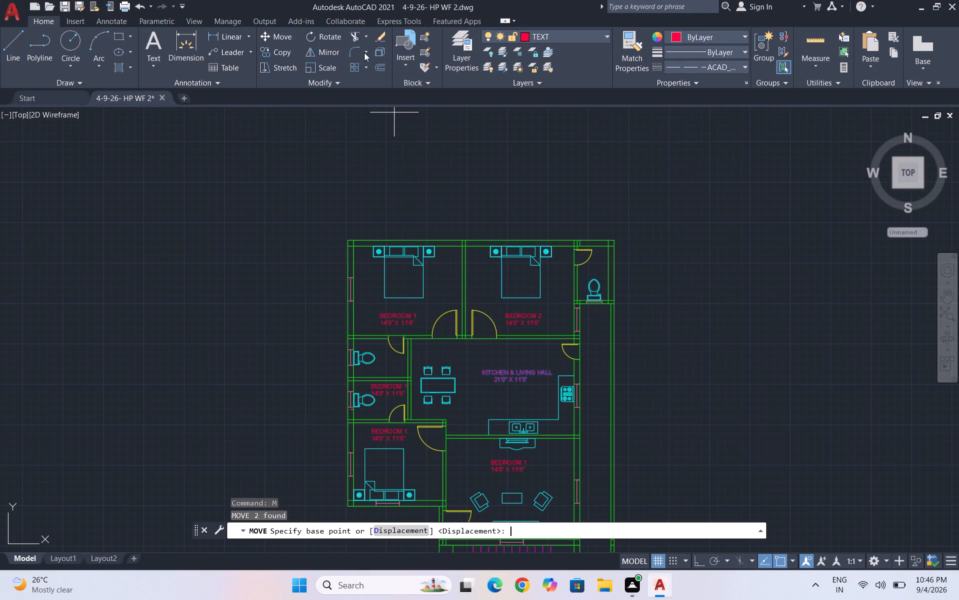
pyautogui.click(500, 372)
pyautogui.scroll(2, 470, 372)
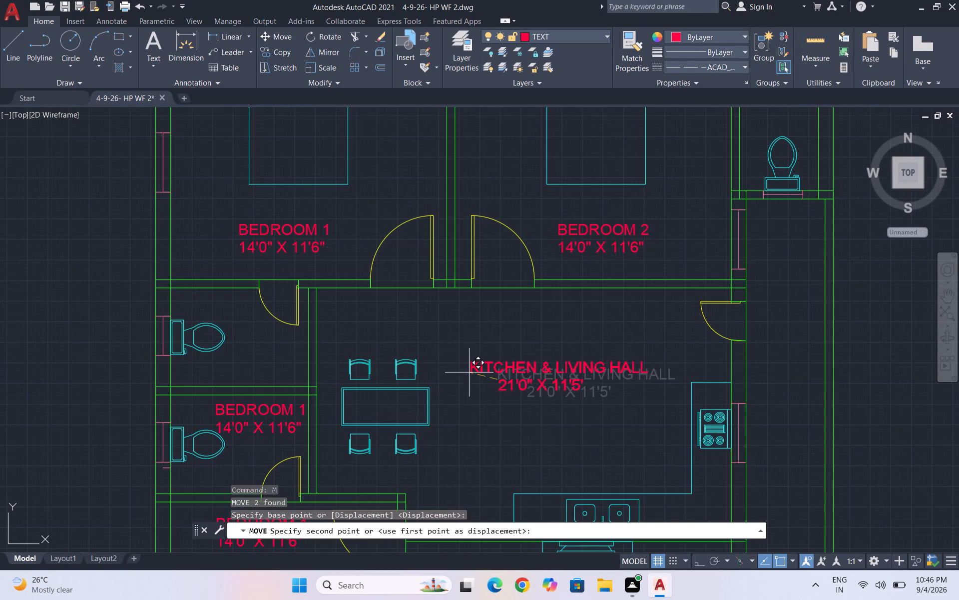
pyautogui.click(464, 381)
# Change the copied label's name in the lower of the two stacked toilets to TOILET.
pyautogui.scroll(-2, 483, 329)
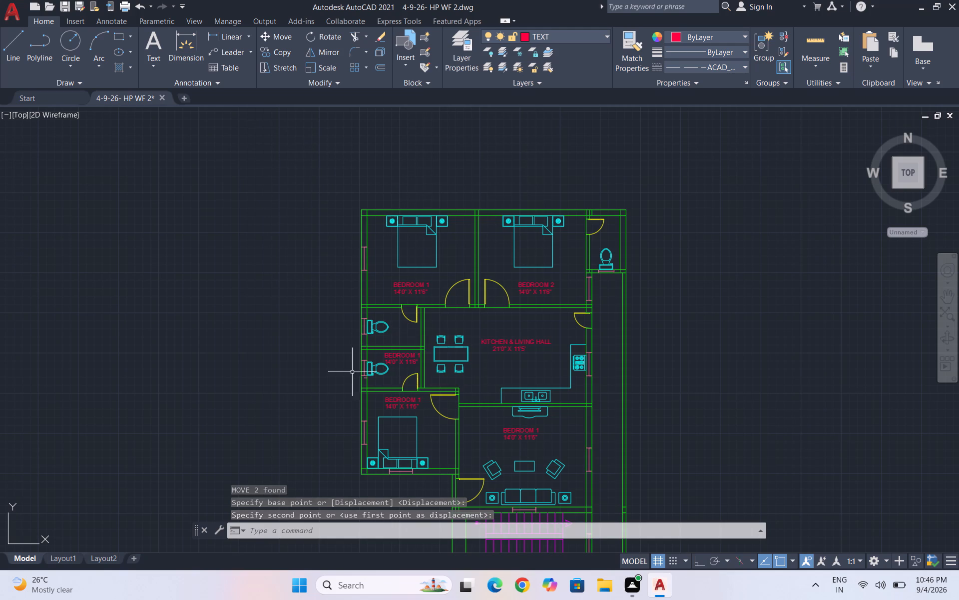
pyautogui.scroll(2, 408, 365)
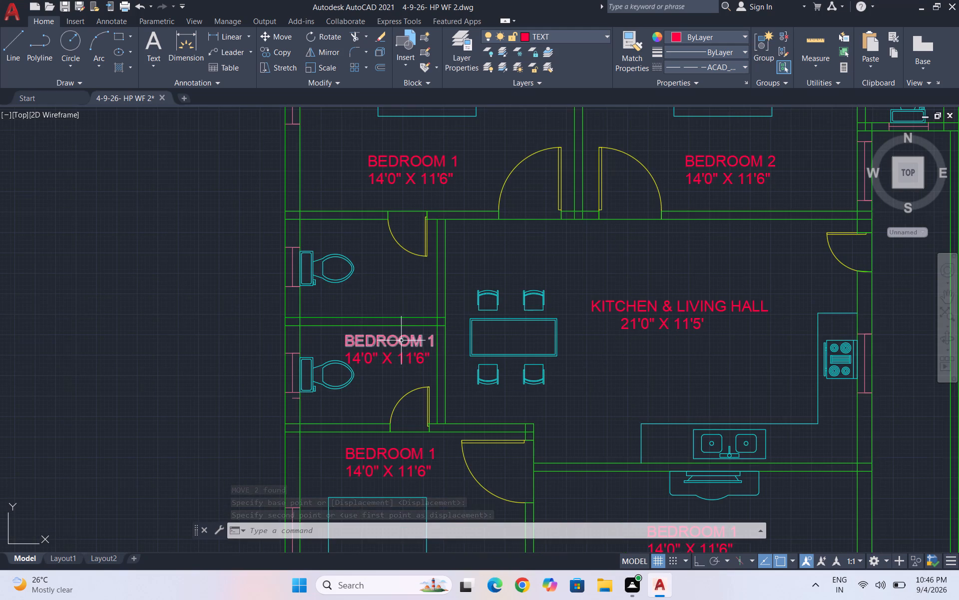
pyautogui.doubleClick(401, 340)
pyautogui.write('TOILET')
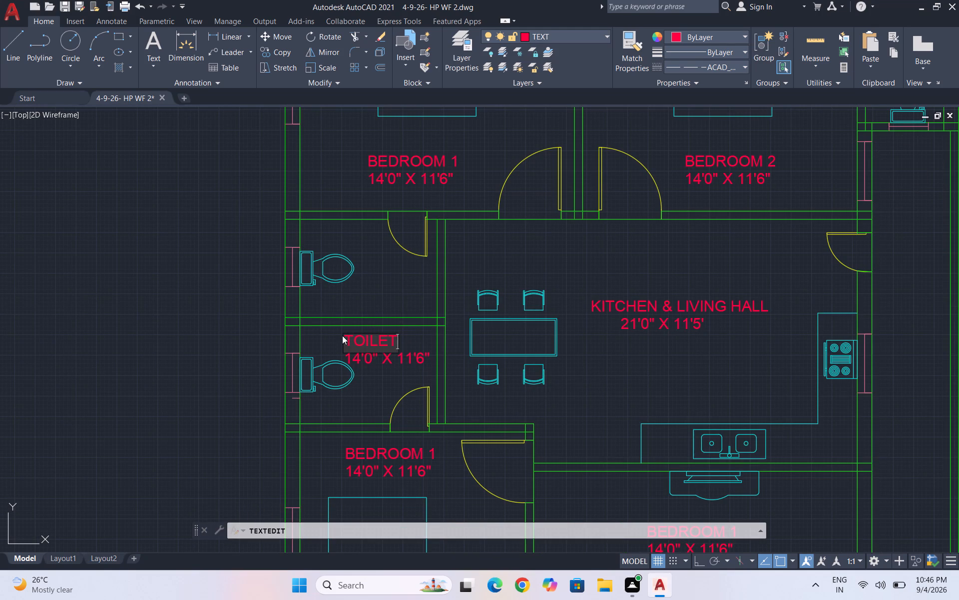
pyautogui.click(342, 335)
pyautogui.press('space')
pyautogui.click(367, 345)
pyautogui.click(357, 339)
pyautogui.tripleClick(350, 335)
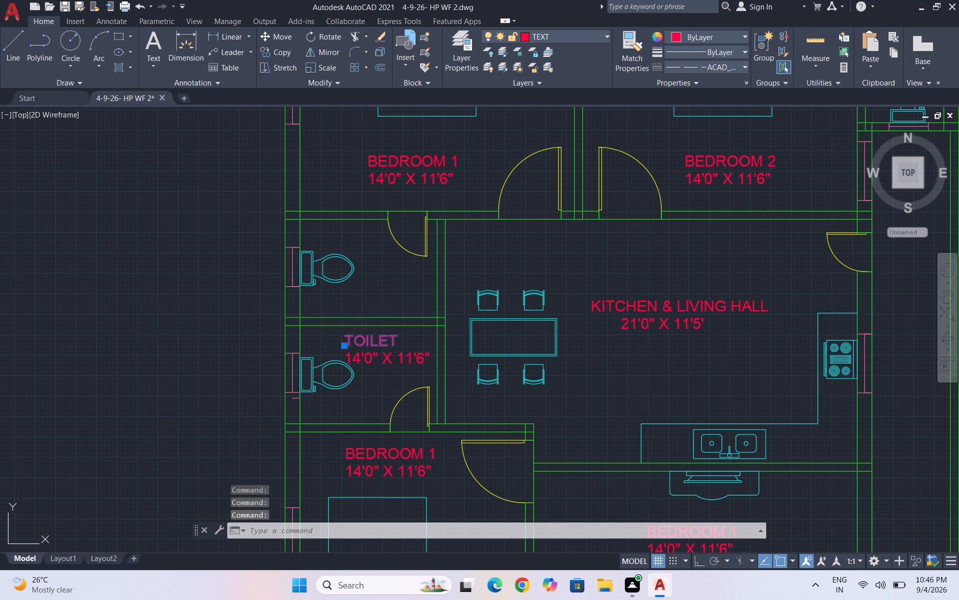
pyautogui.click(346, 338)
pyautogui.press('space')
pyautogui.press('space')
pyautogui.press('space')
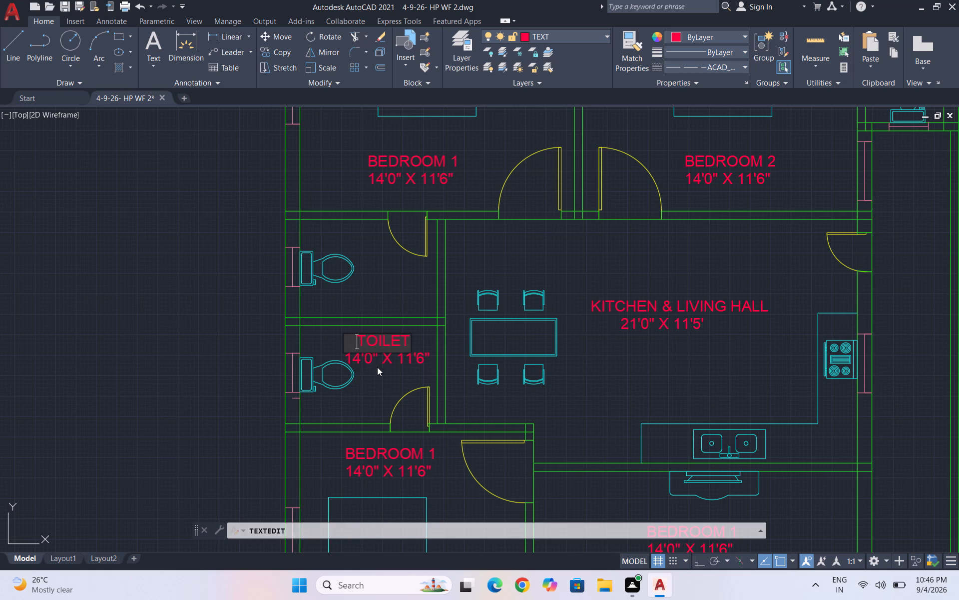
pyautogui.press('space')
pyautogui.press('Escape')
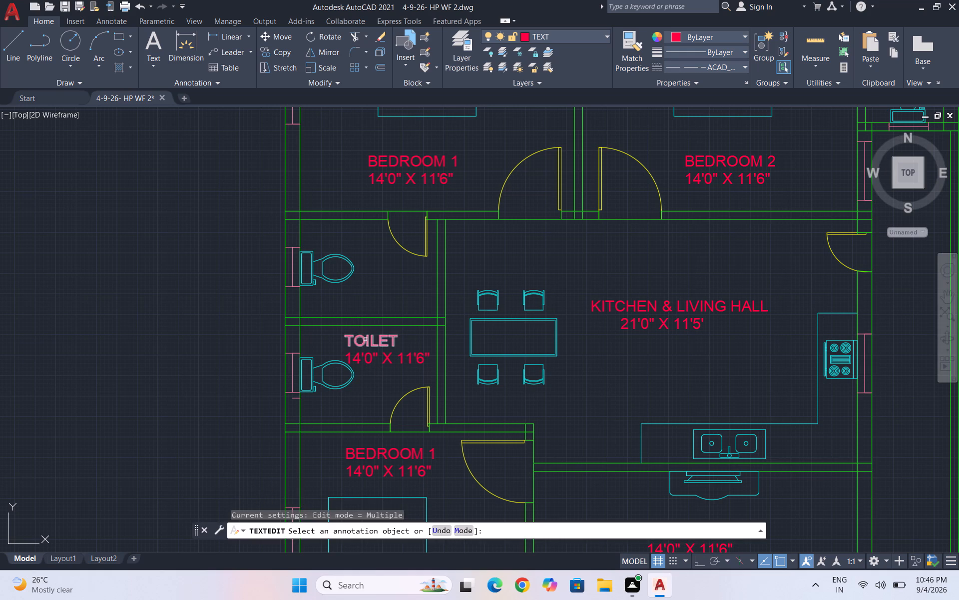
# Indent the TOILET name with three leading spaces to centre it over its size line.
pyautogui.doubleClick(365, 339)
pyautogui.click(361, 340)
pyautogui.click(346, 339)
pyautogui.press('space')
pyautogui.press('space')
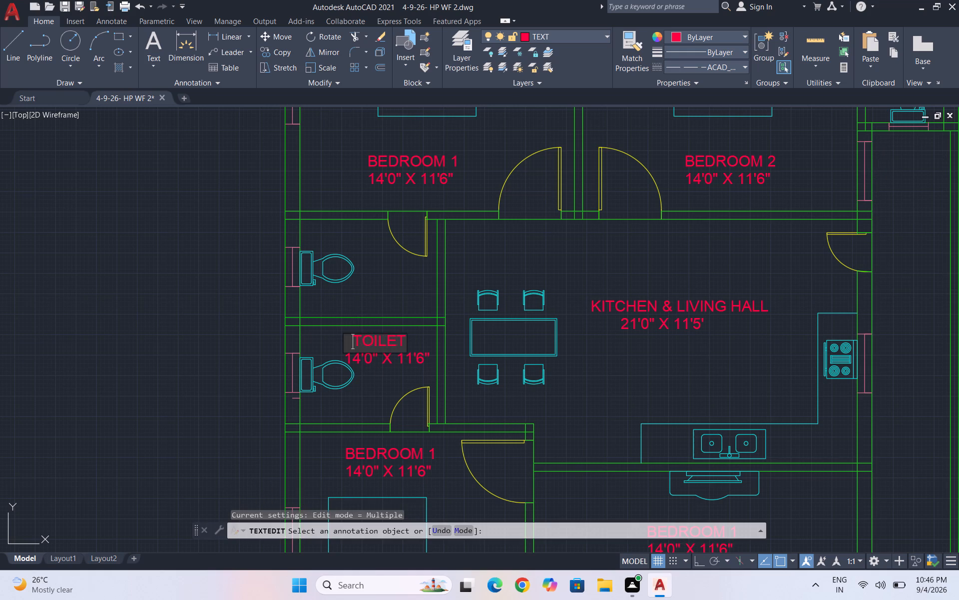
pyautogui.press('space')
pyautogui.click(379, 382)
# Set the size line under TOILET to 7'0" X 5'0" and indent it with two leading spaces.
pyautogui.doubleClick(368, 353)
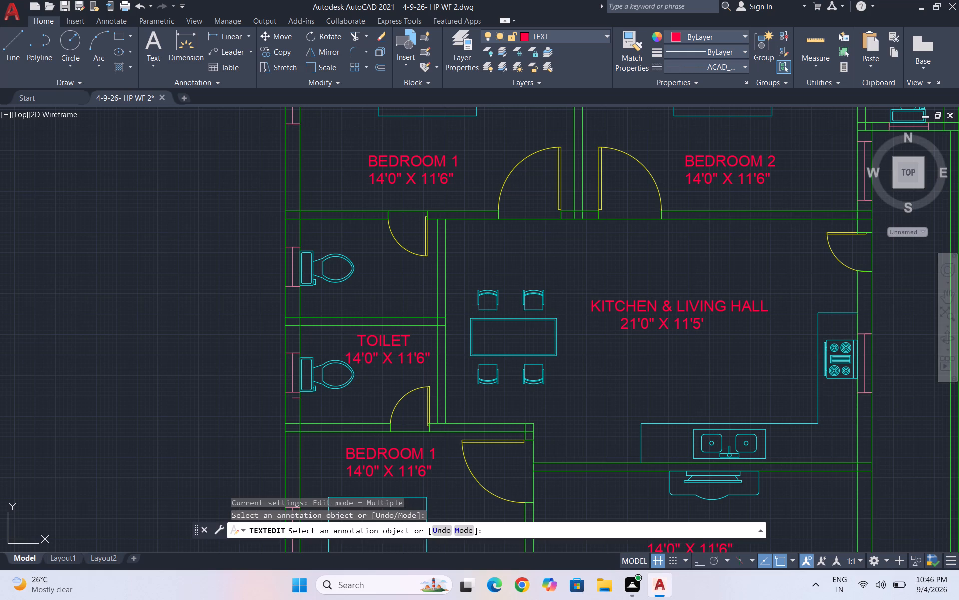
pyautogui.scroll(3, 370, 353)
pyautogui.moveTo(602, 378); pyautogui.dragTo(251, 369)
pyautogui.write('7\'0" X 5\'0')
pyautogui.press('Up')
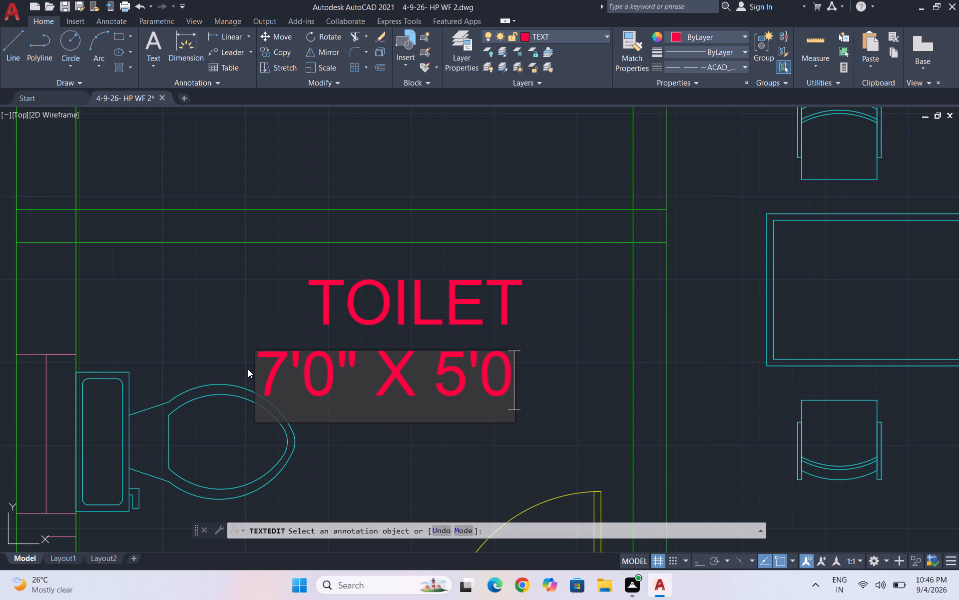
pyautogui.hotkey('shift', '"')
pyautogui.click(269, 368)
pyautogui.press('space')
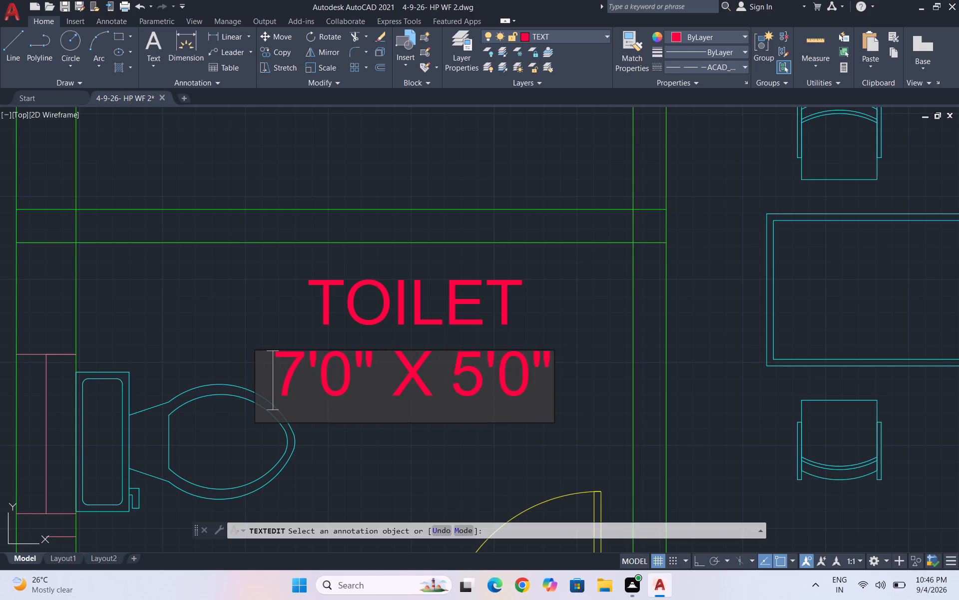
pyautogui.press('space')
pyautogui.click(459, 441)
pyautogui.press('Escape')
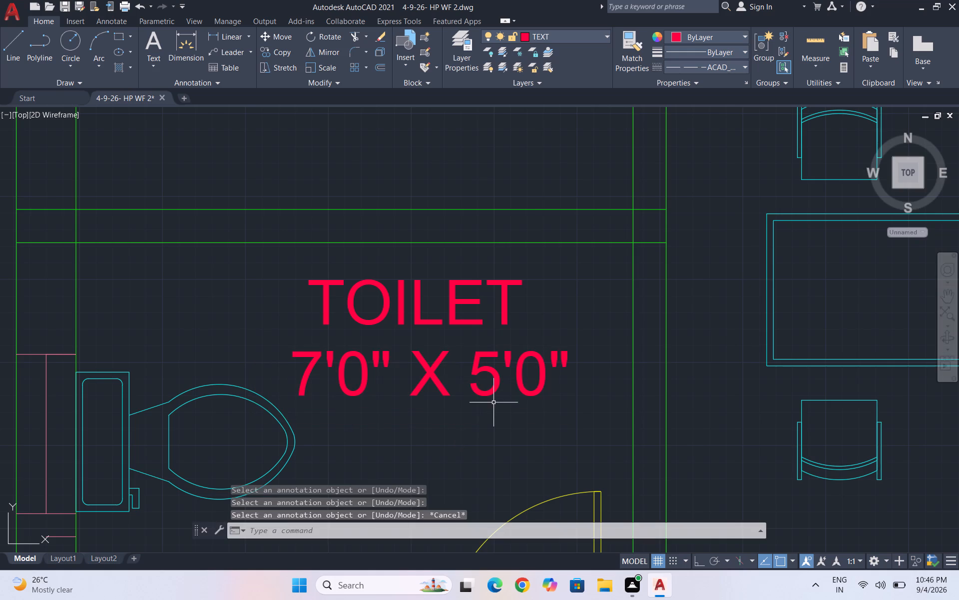
# Copy the two-line TOILET label into the upper stacked toilet and the toilet beside BEDROOM 2, above its WC.
pyautogui.moveTo(566, 413); pyautogui.dragTo(559, 404)
pyautogui.click(351, 281)
pyautogui.write('CO')
pyautogui.press('Return')
pyautogui.click(464, 364)
pyautogui.scroll(-3, 423, 329)
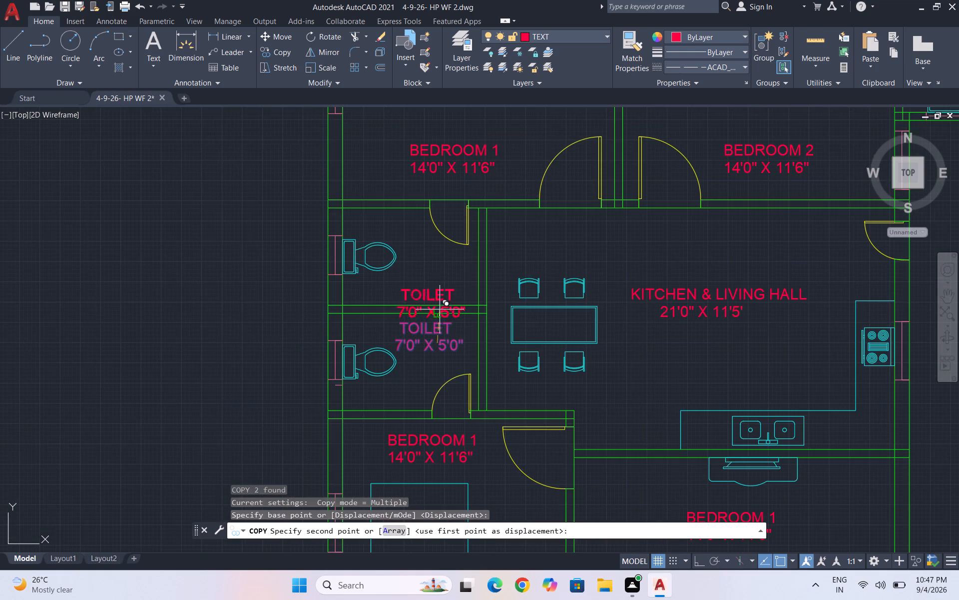
pyautogui.click(439, 284)
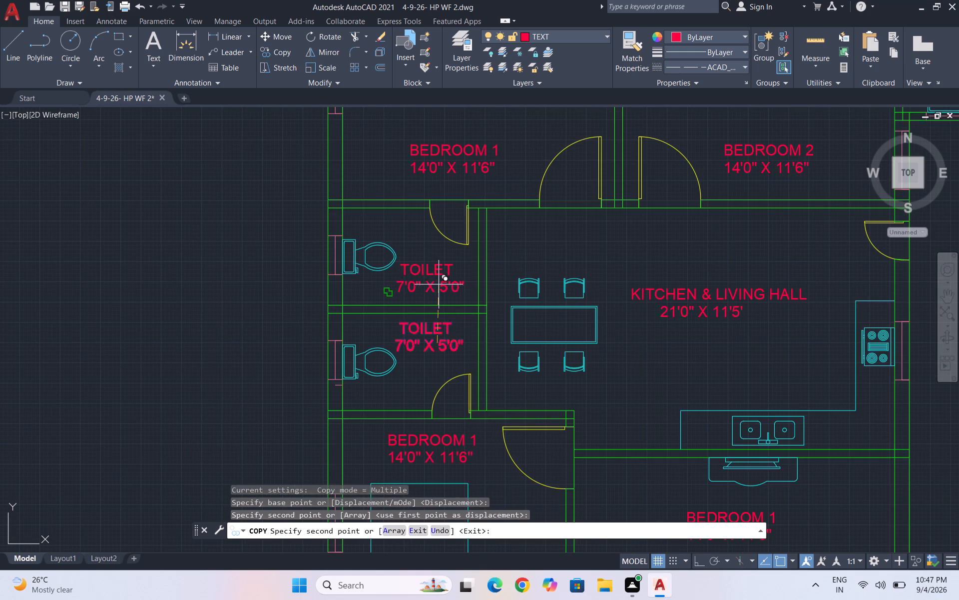
pyautogui.scroll(-2, 401, 314)
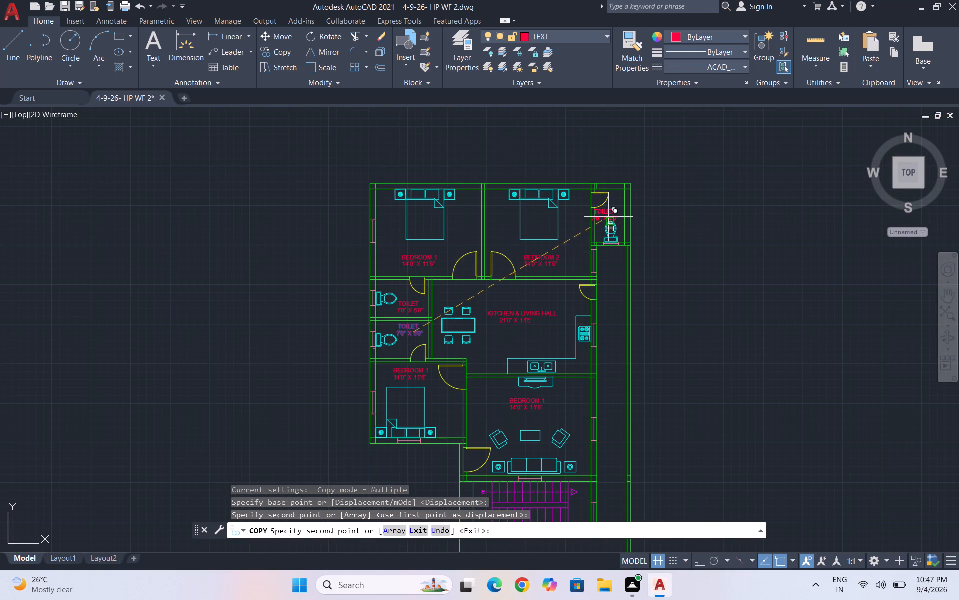
pyautogui.scroll(1, 609, 216)
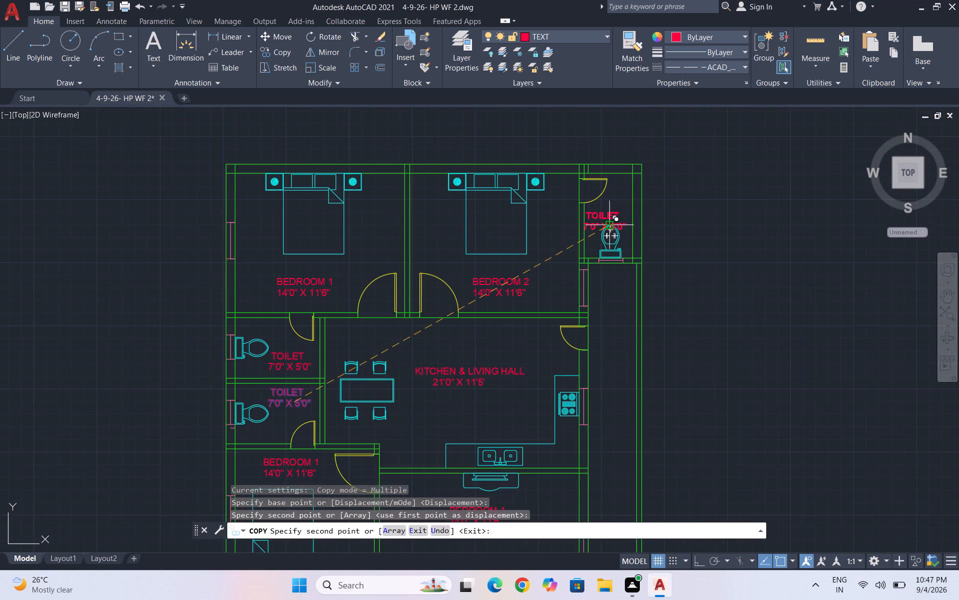
pyautogui.scroll(3, 616, 217)
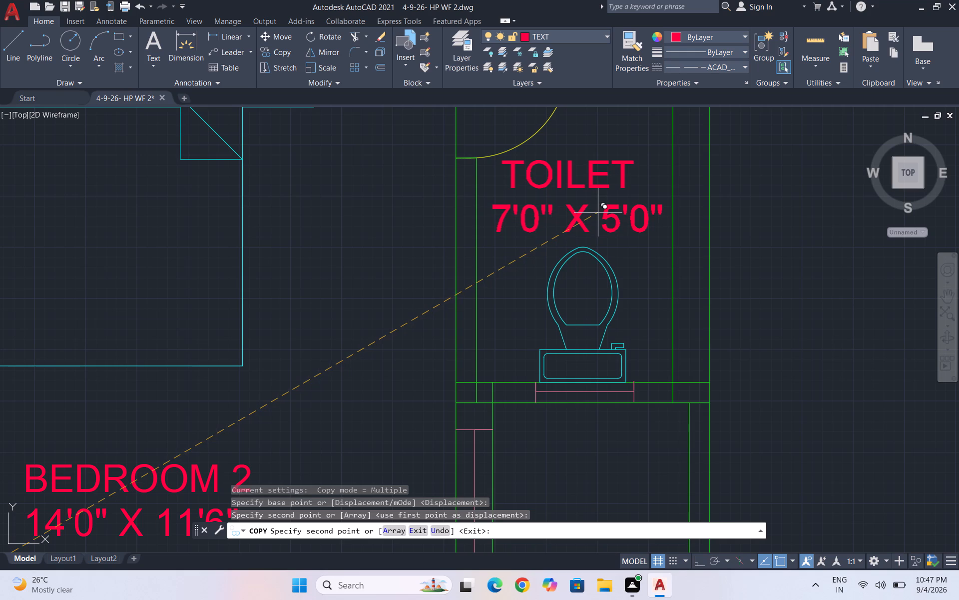
pyautogui.click(598, 212)
pyautogui.press('Escape')
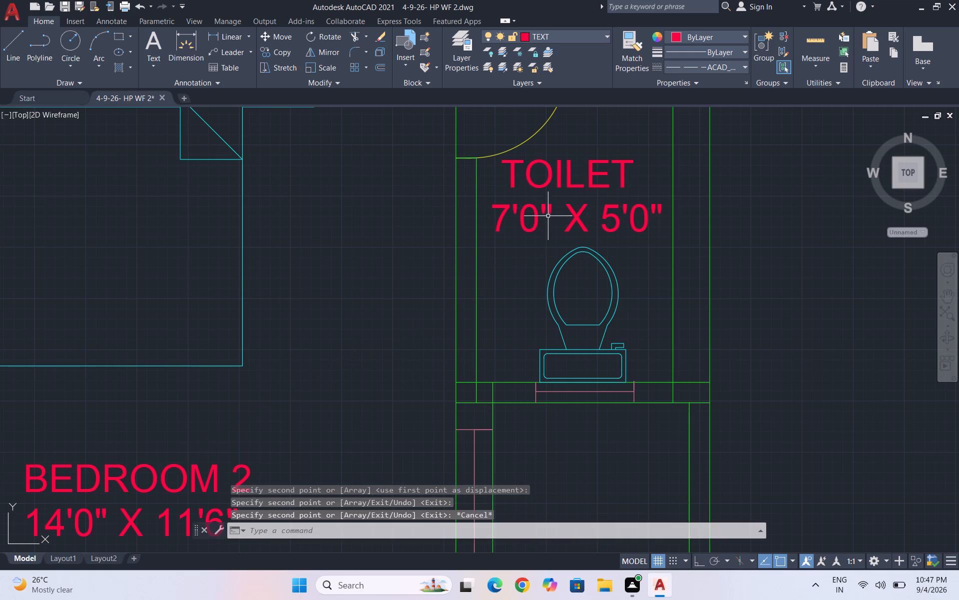
# Set the size line of the toilet beside BEDROOM 2 to 4'0" X 7'0", indented with two leading spaces.
pyautogui.doubleClick(541, 212)
pyautogui.write('4\'0" X')
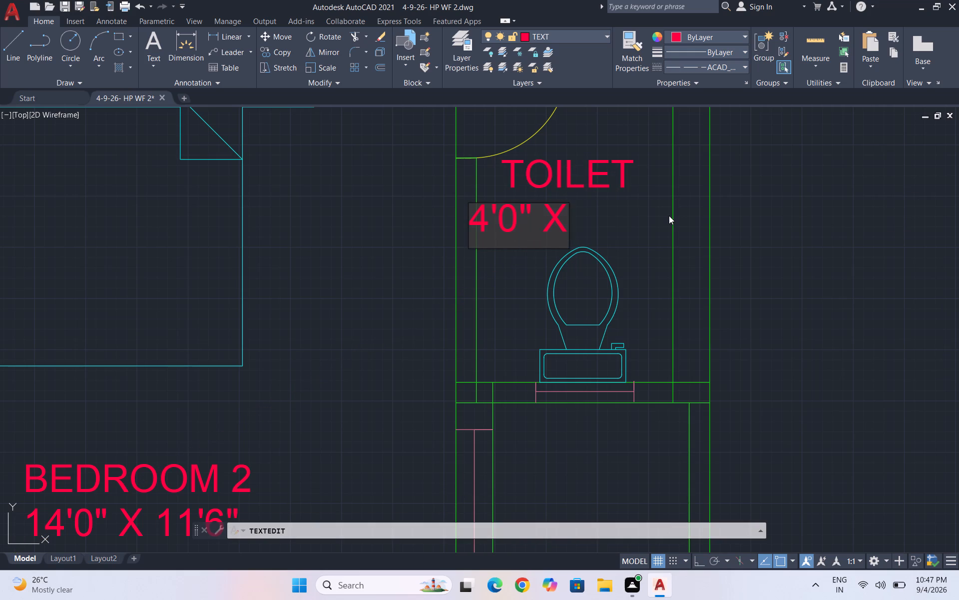
pyautogui.press('space')
pyautogui.write('7\'0"')
pyautogui.click(476, 211)
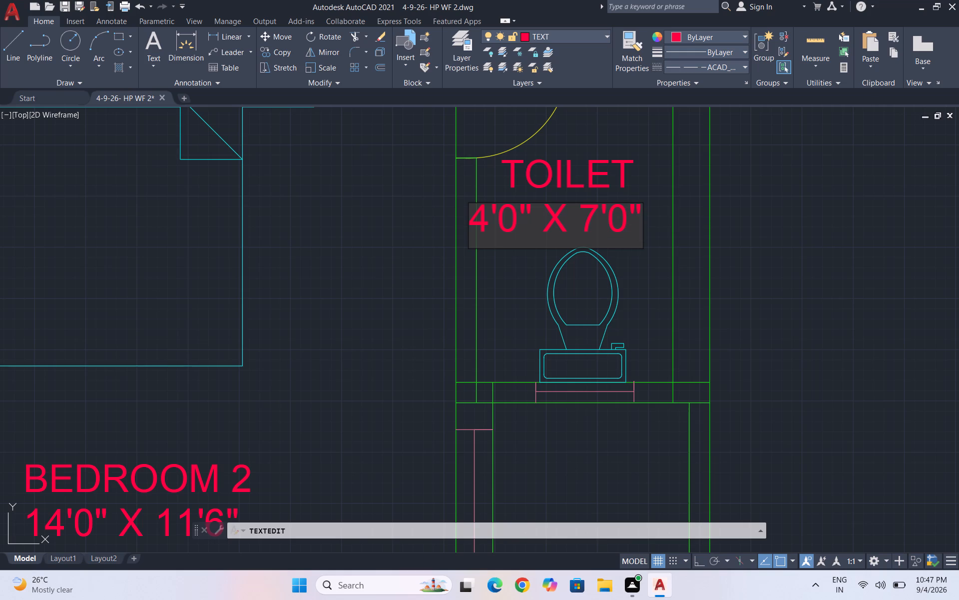
pyautogui.press('space')
pyautogui.press('space')
pyautogui.click(660, 274)
pyautogui.scroll(-2, 685, 229)
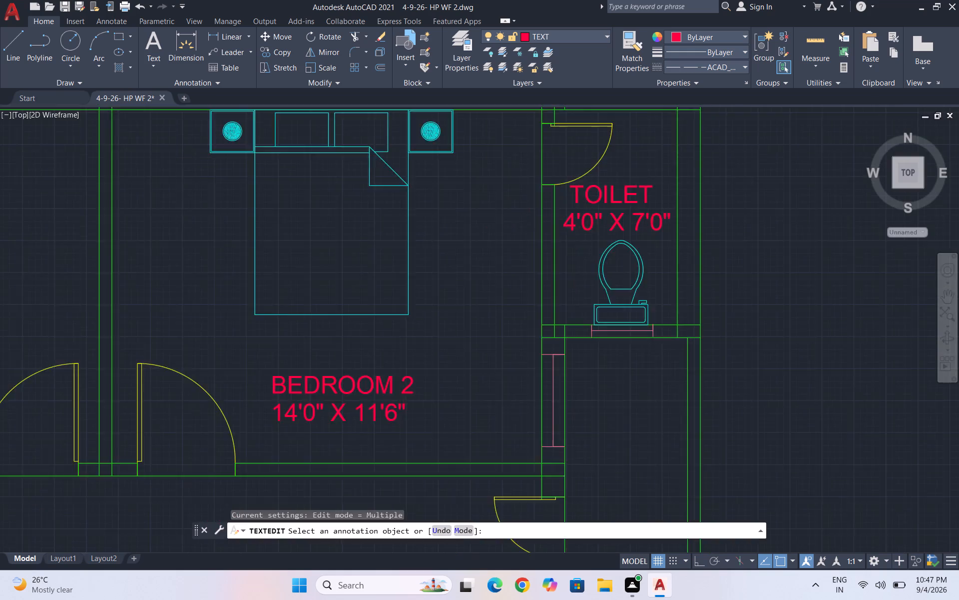
pyautogui.press('Escape')
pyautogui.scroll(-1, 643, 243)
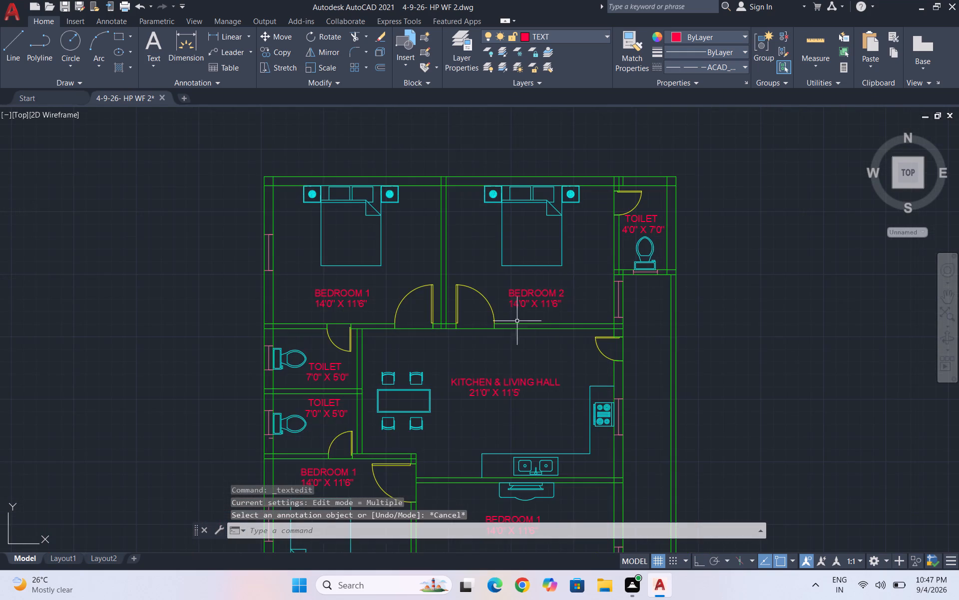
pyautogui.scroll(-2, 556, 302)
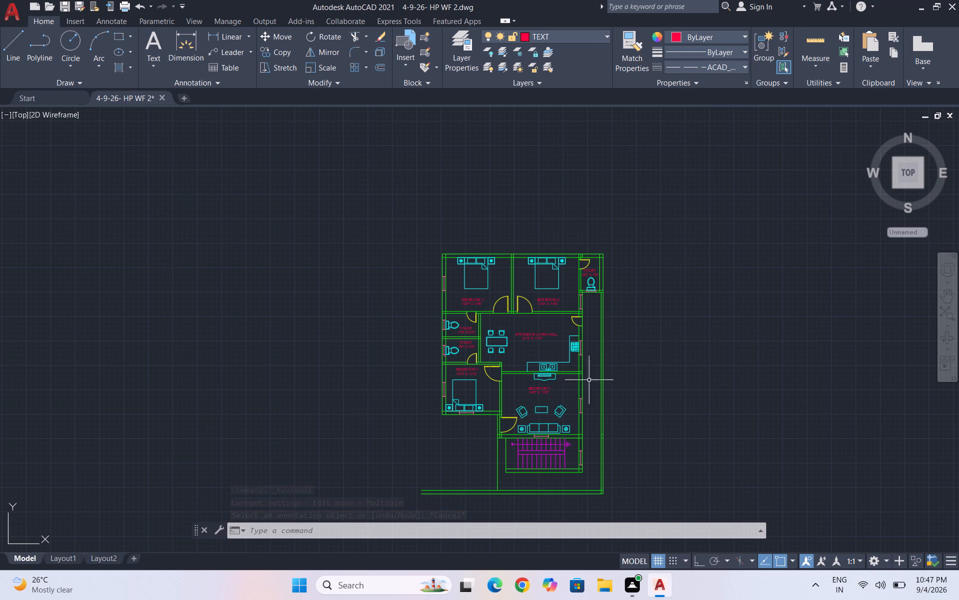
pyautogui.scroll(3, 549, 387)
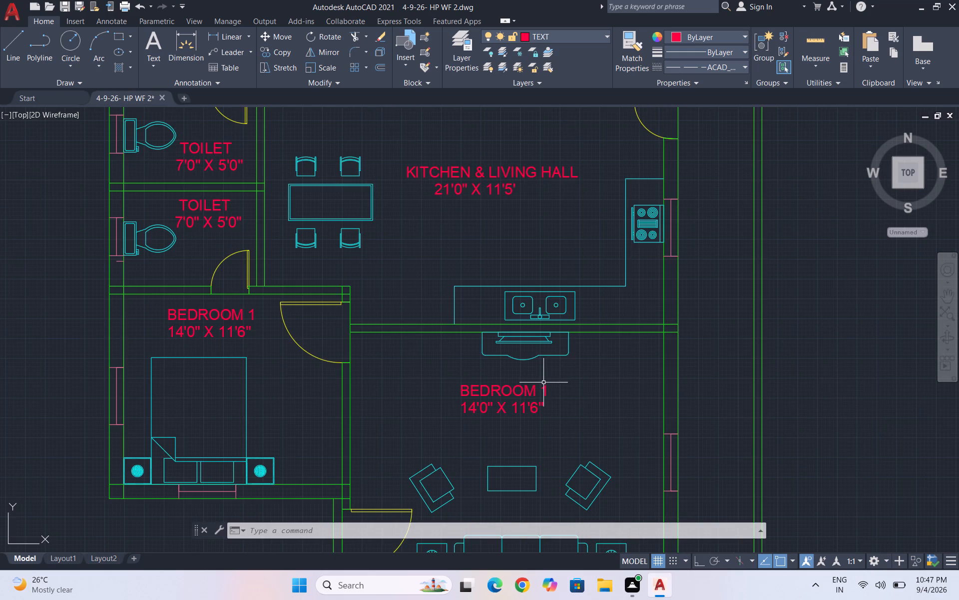
# Rename the copied BEDROOM 1 label in the room below the kitchen as DRAWING HALL.
pyautogui.scroll(1, 531, 382)
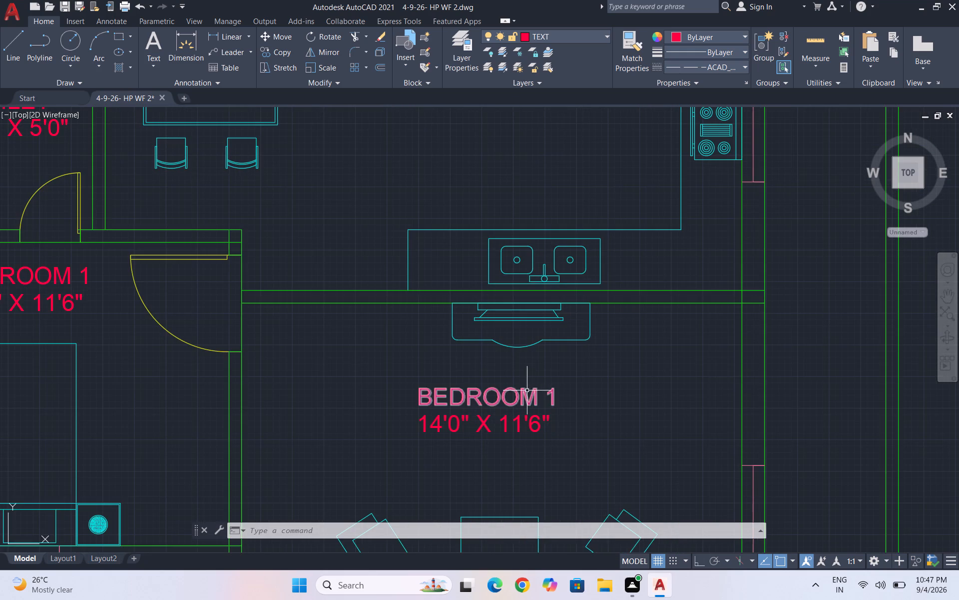
pyautogui.scroll(1, 527, 390)
pyautogui.doubleClick(522, 392)
pyautogui.write('DRAWING HA;')
pyautogui.press('BackSpace')
pyautogui.write('LL')
pyautogui.click(631, 460)
pyautogui.press('Escape')
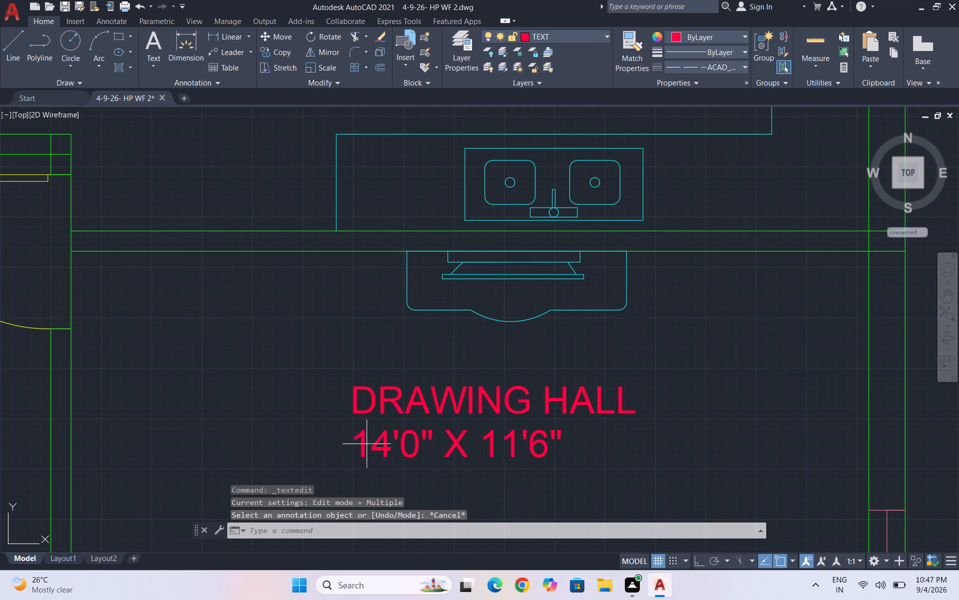
# Set the size line under DRAWING HALL to 16'6" X 13'0" and indent it with three leading spaces.
pyautogui.doubleClick(367, 444)
pyautogui.doubleClick(357, 445)
pyautogui.doubleClick(363, 442)
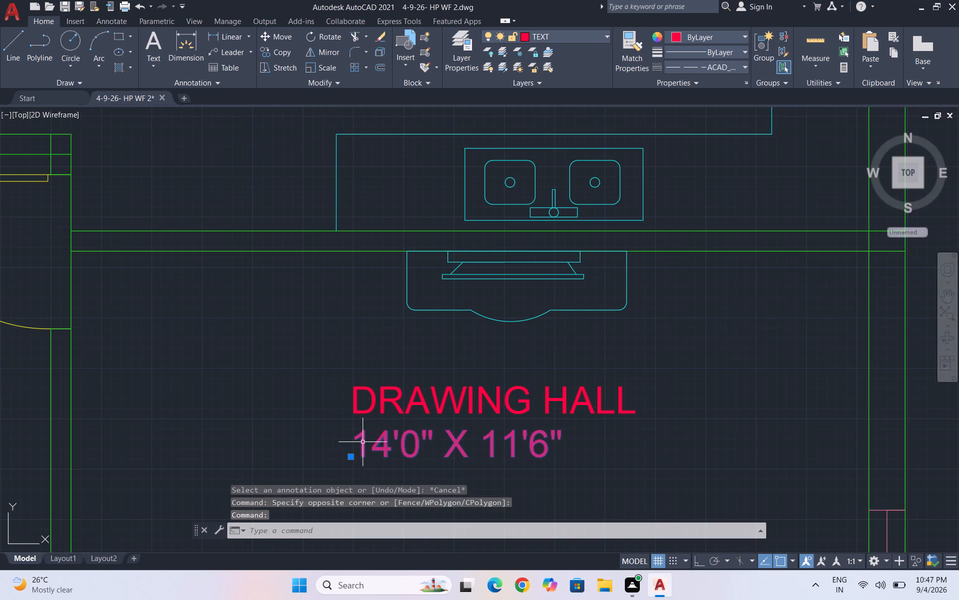
pyautogui.write('16\'6" X 13\'0"')
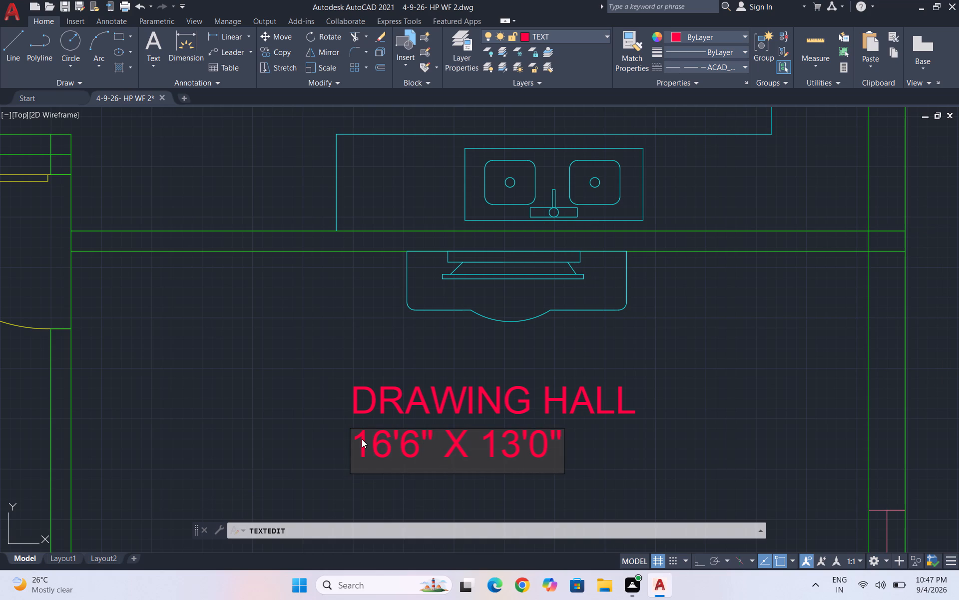
pyautogui.click(353, 448)
pyautogui.press('space')
pyautogui.press('space')
pyautogui.press('space')
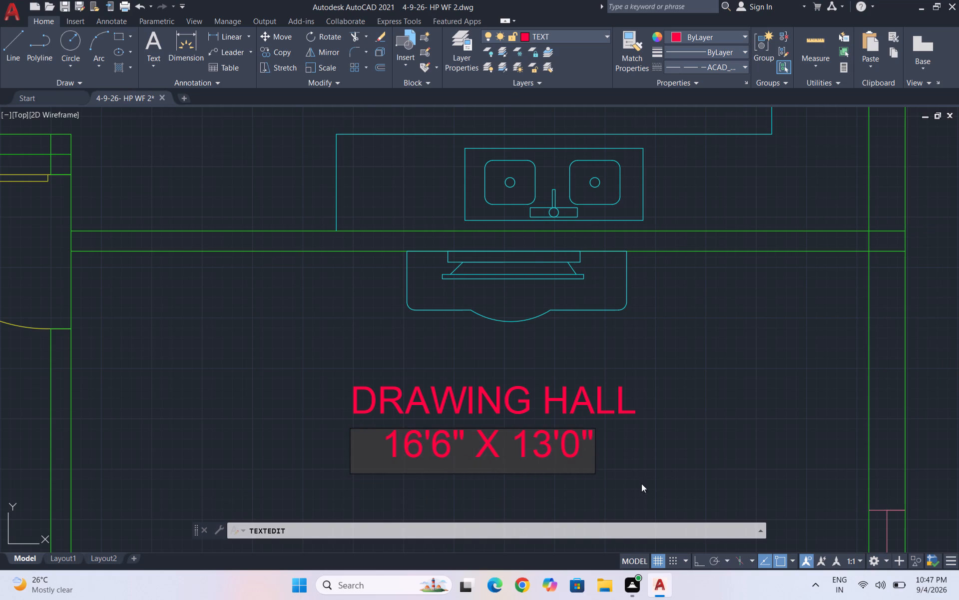
pyautogui.click(670, 470)
pyautogui.press('Escape')
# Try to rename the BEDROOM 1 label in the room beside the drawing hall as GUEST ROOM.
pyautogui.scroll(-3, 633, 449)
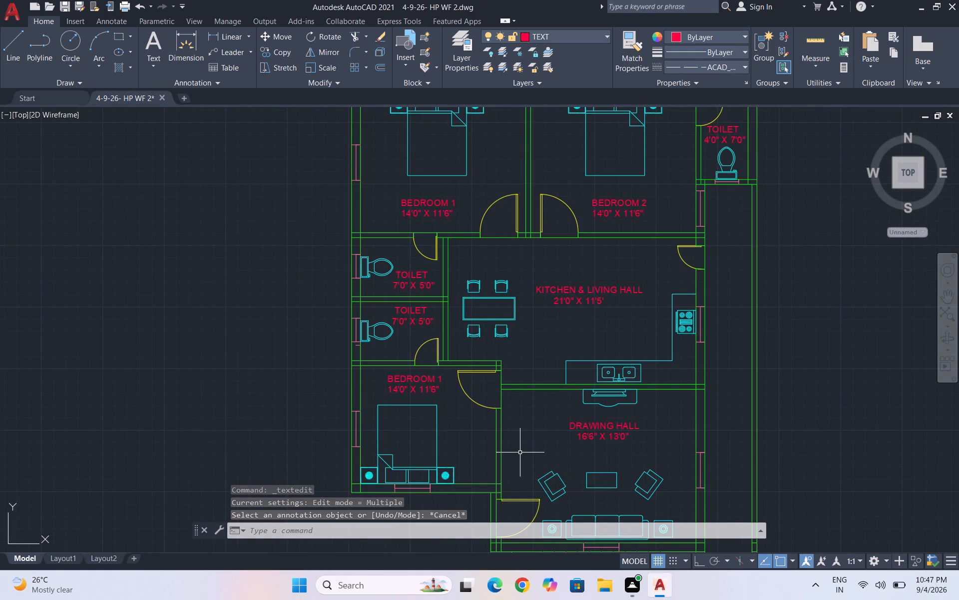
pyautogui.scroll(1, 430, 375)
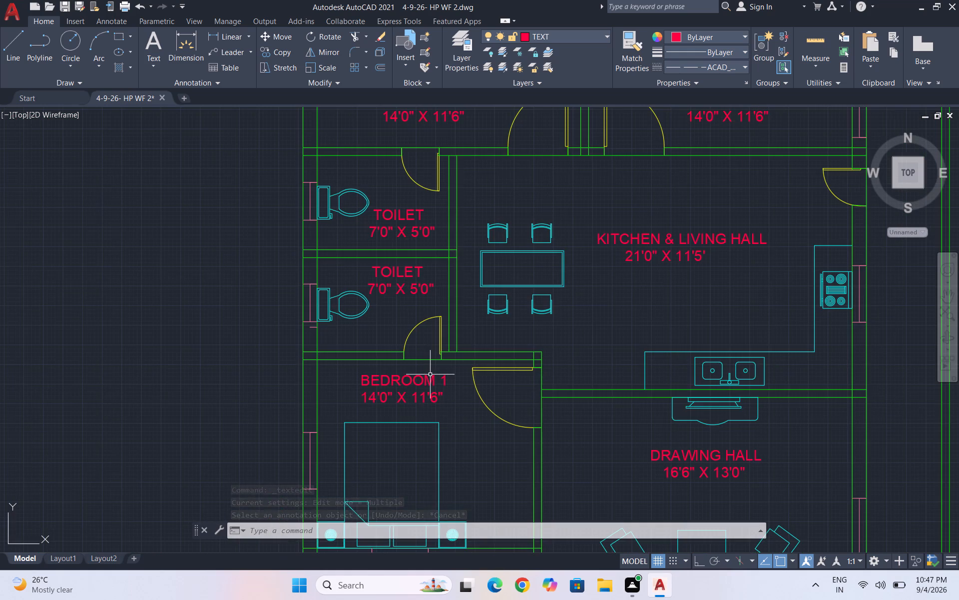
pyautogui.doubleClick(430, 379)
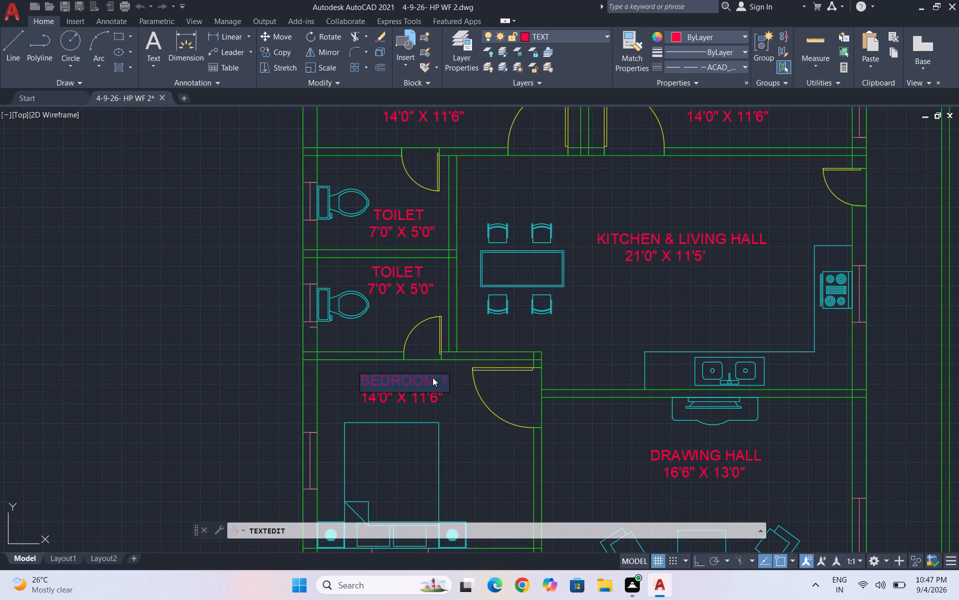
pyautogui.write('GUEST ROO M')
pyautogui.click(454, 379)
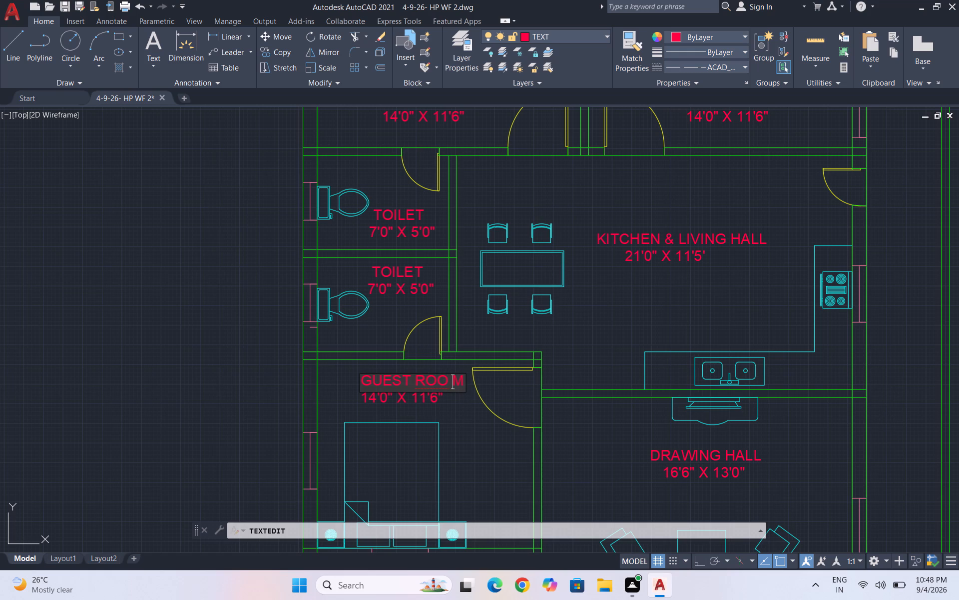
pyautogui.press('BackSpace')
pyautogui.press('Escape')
# Set the size line of the bedroom beside the drawing hall to 11'6" X 10'0".
pyautogui.tripleClick(431, 392)
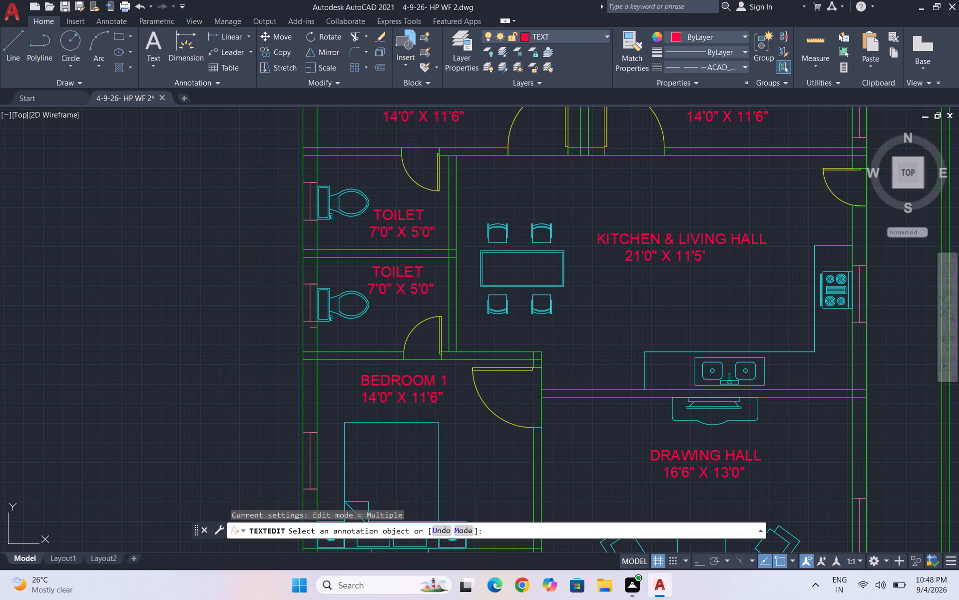
pyautogui.doubleClick(431, 392)
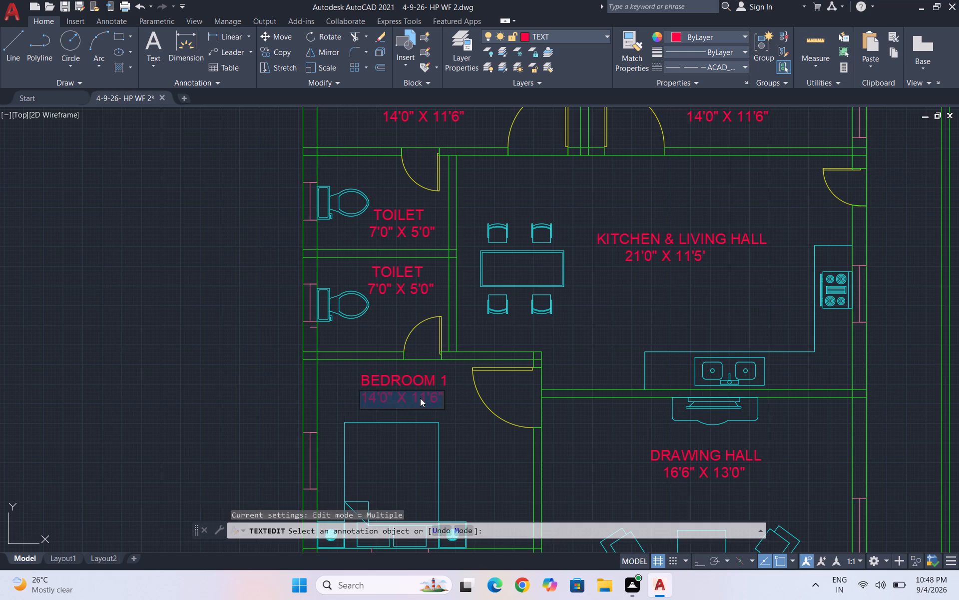
pyautogui.write('11\'6" X 10\'0"')
pyautogui.click(464, 427)
pyautogui.press('Escape')
pyautogui.press('Escape')
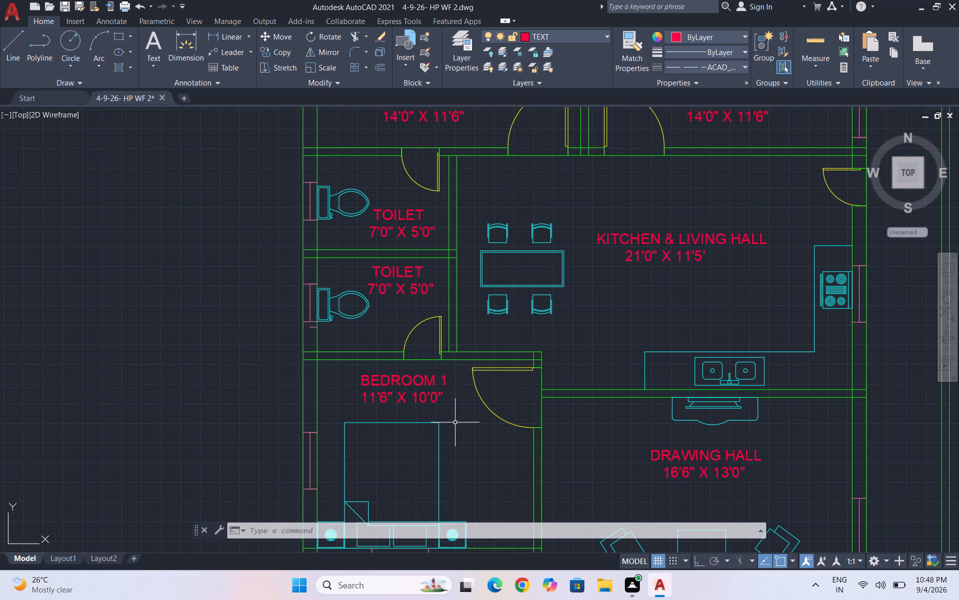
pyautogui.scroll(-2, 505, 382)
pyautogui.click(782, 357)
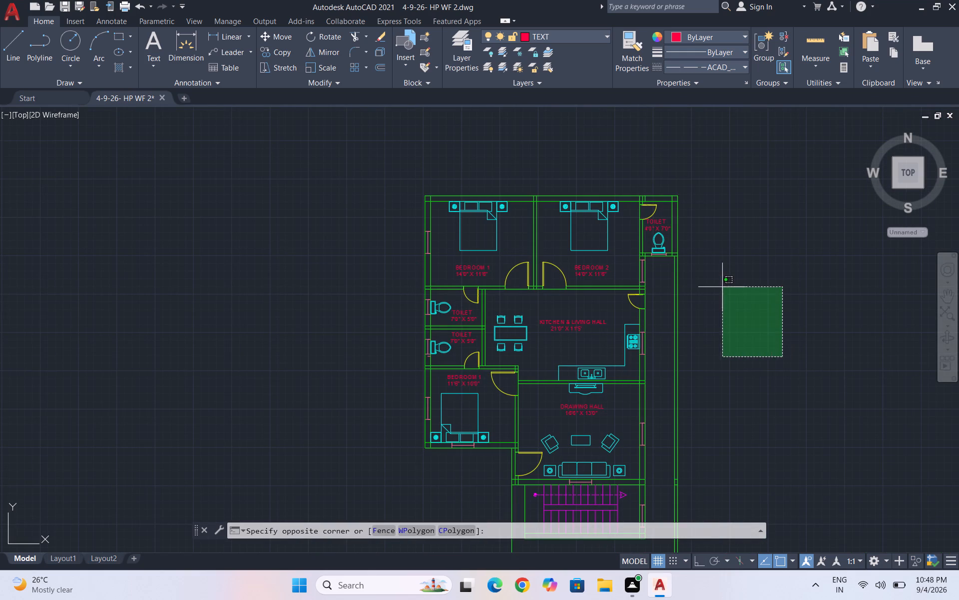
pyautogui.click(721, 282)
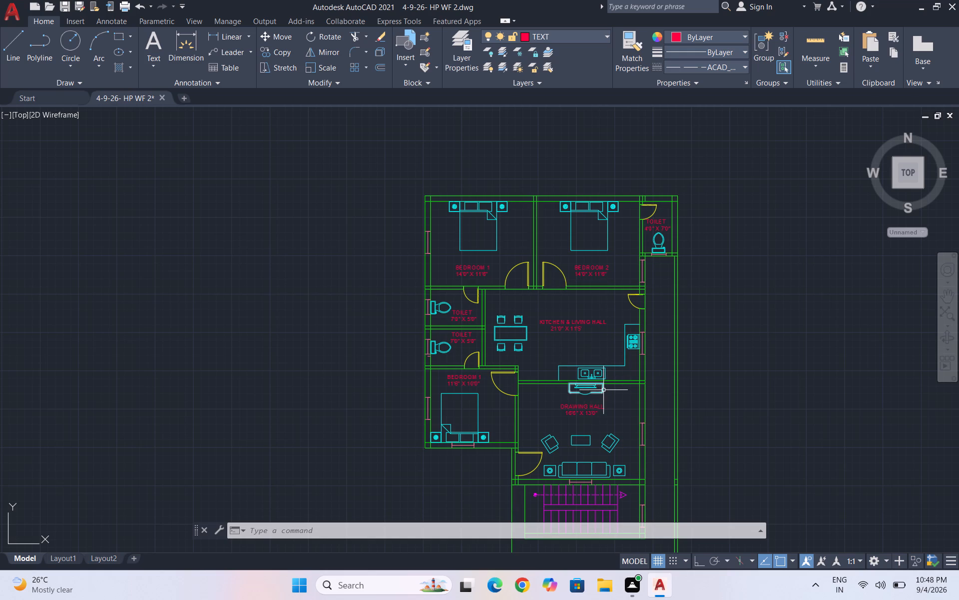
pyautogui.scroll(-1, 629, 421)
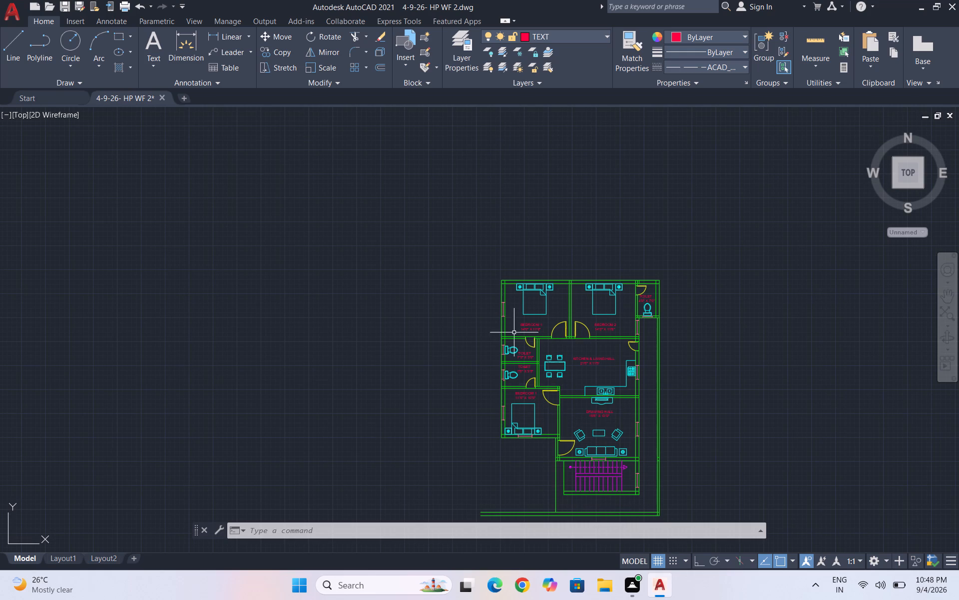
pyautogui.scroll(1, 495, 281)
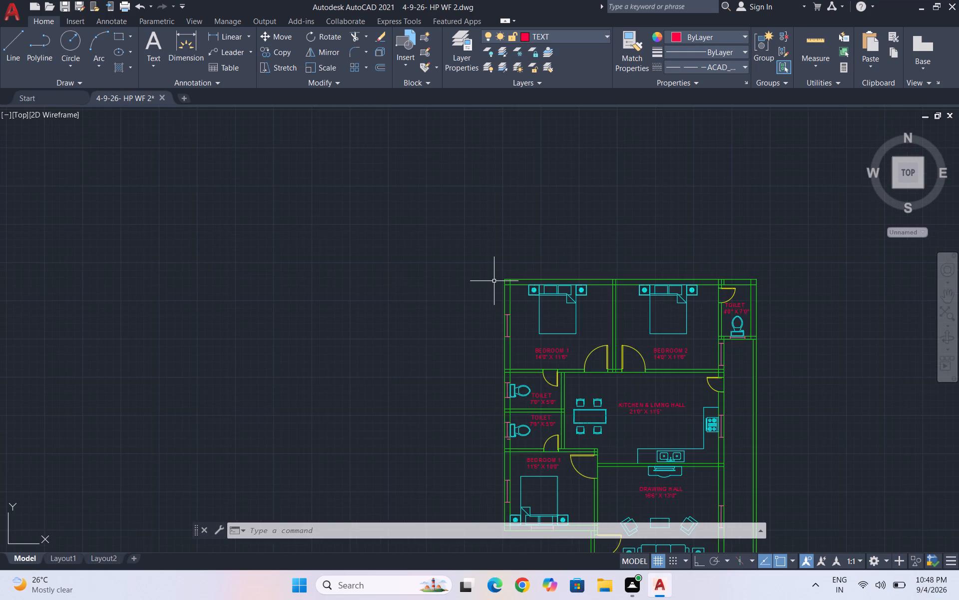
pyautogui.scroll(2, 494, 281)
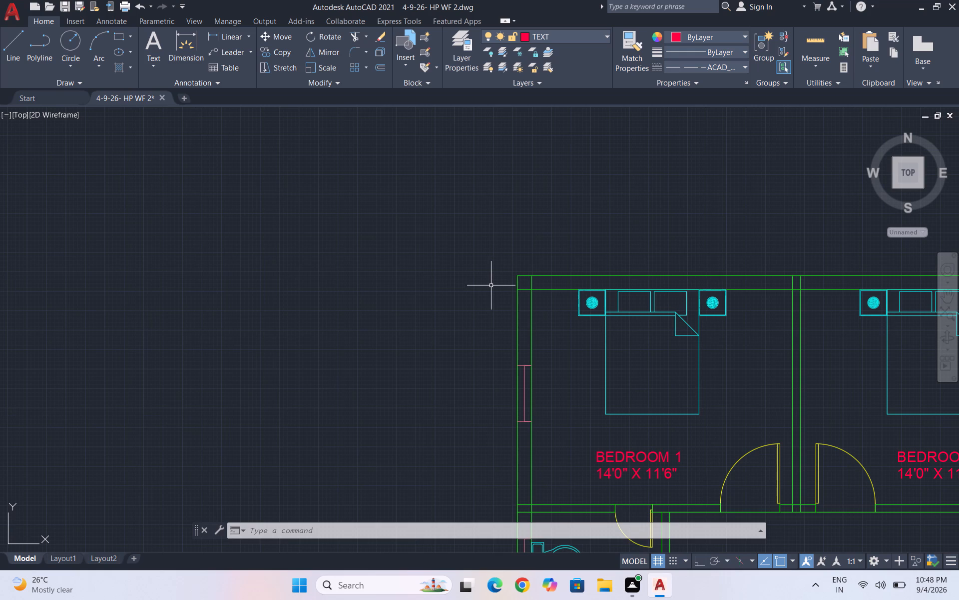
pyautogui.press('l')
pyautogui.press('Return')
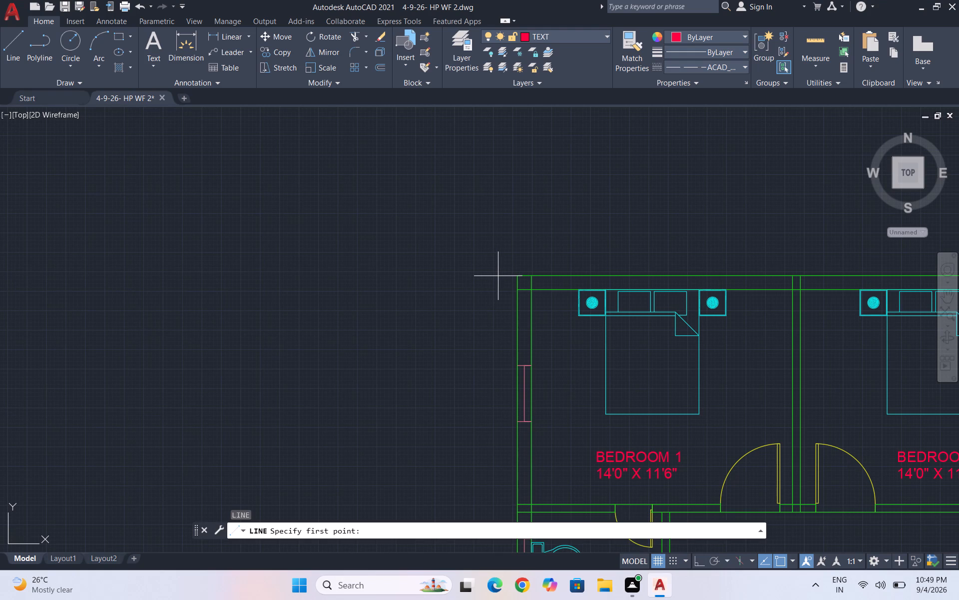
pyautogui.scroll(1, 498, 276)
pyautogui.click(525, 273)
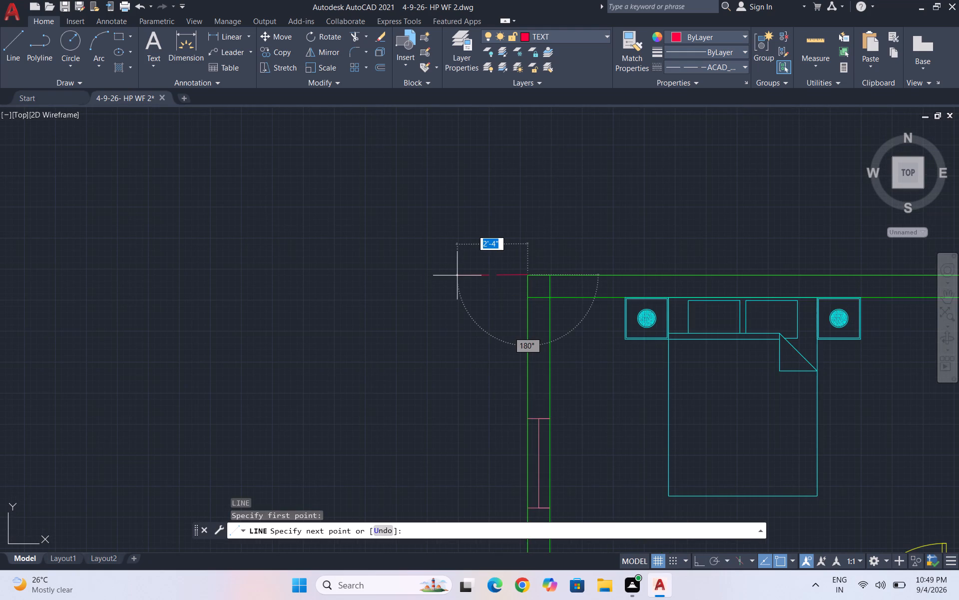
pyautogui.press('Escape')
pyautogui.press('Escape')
# On the WALLS layer with ByLayer linetype, draw a line extending the upper BEDROOM 1's top outer wall line about 4' beyond its outer corner.
pyautogui.click(698, 69)
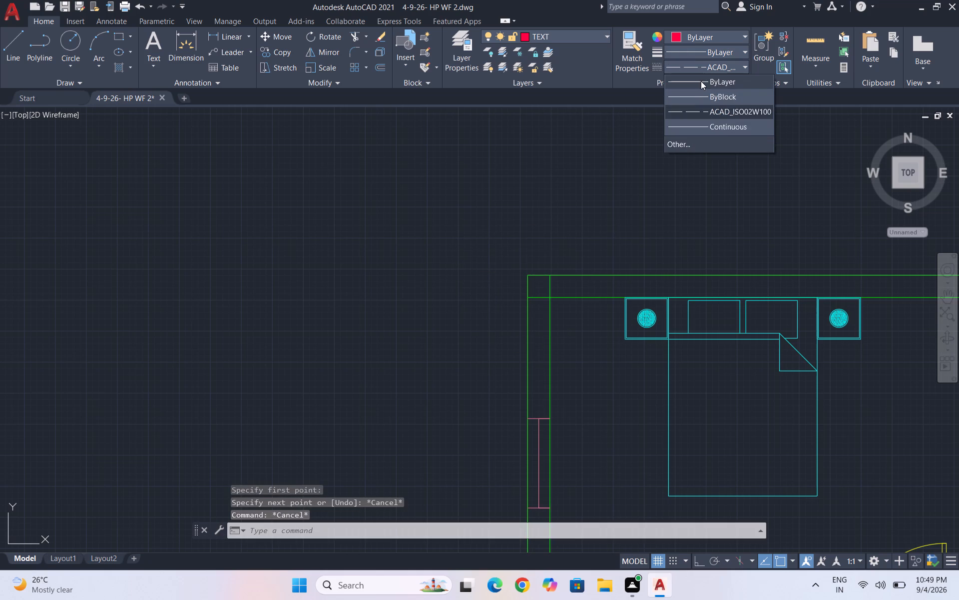
pyautogui.click(701, 81)
pyautogui.click(568, 37)
pyautogui.click(563, 157)
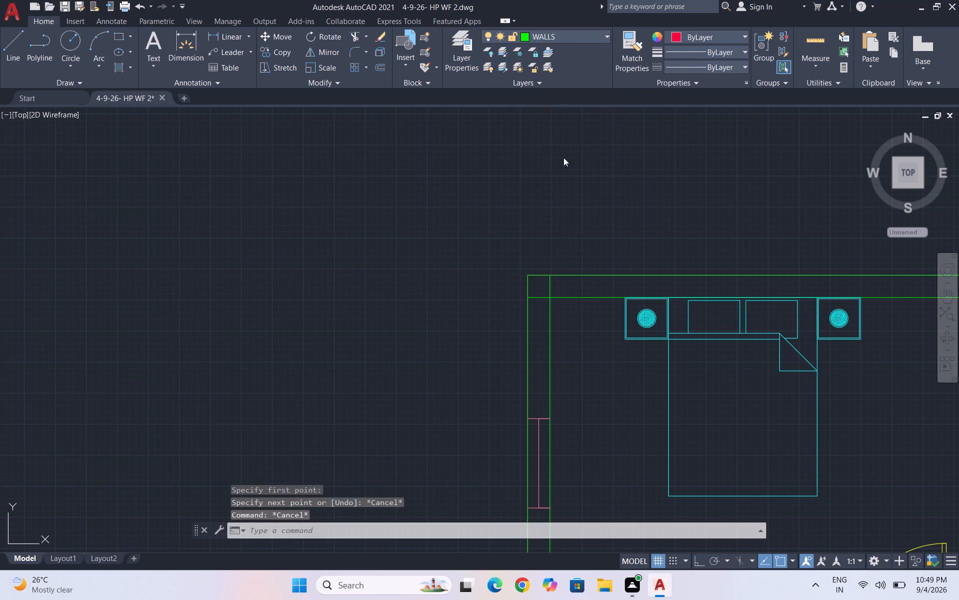
pyautogui.press('l')
pyautogui.press('Return')
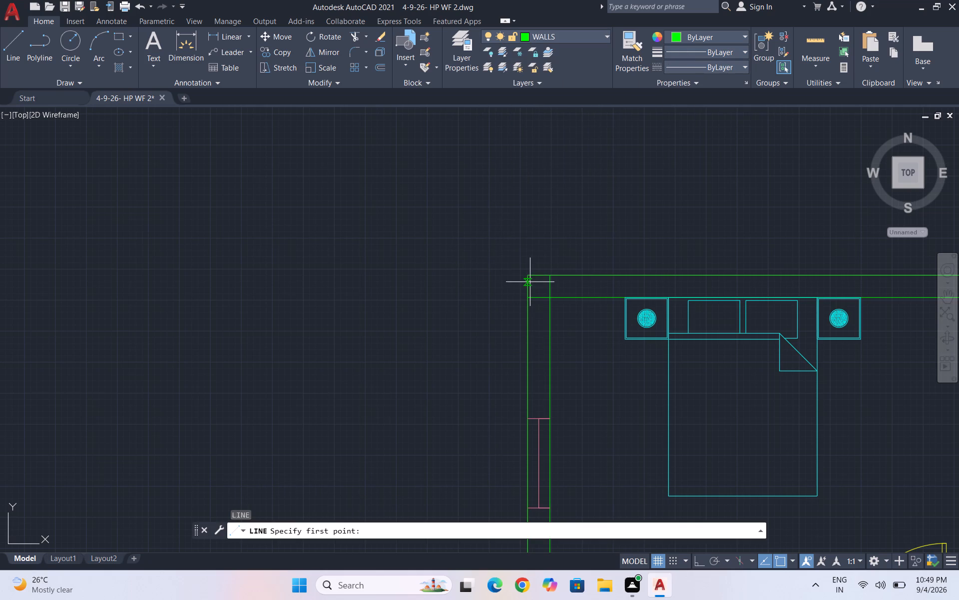
pyautogui.click(527, 278)
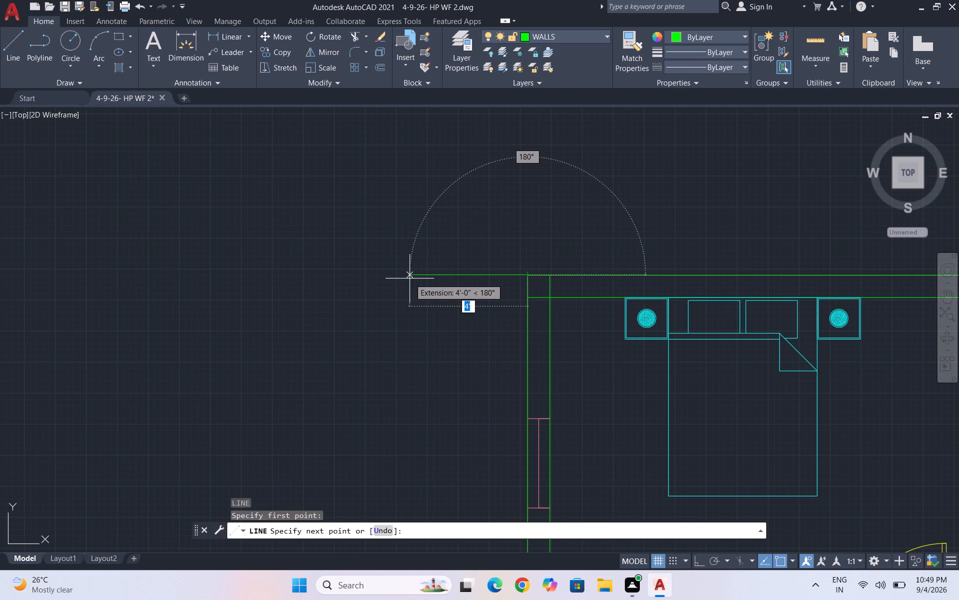
pyautogui.write("3'1")
pyautogui.hotkey('shift', '"')
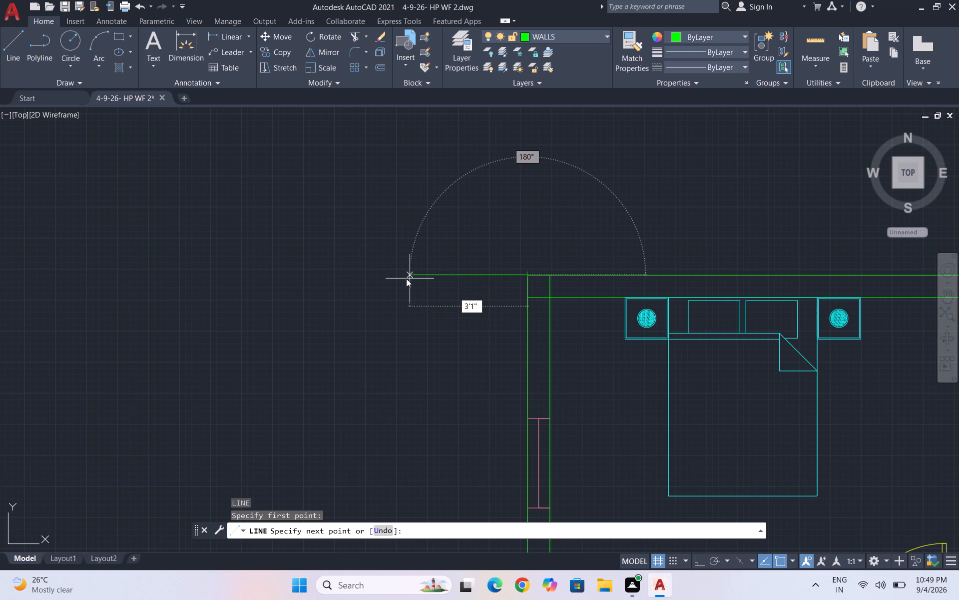
pyautogui.click(406, 278)
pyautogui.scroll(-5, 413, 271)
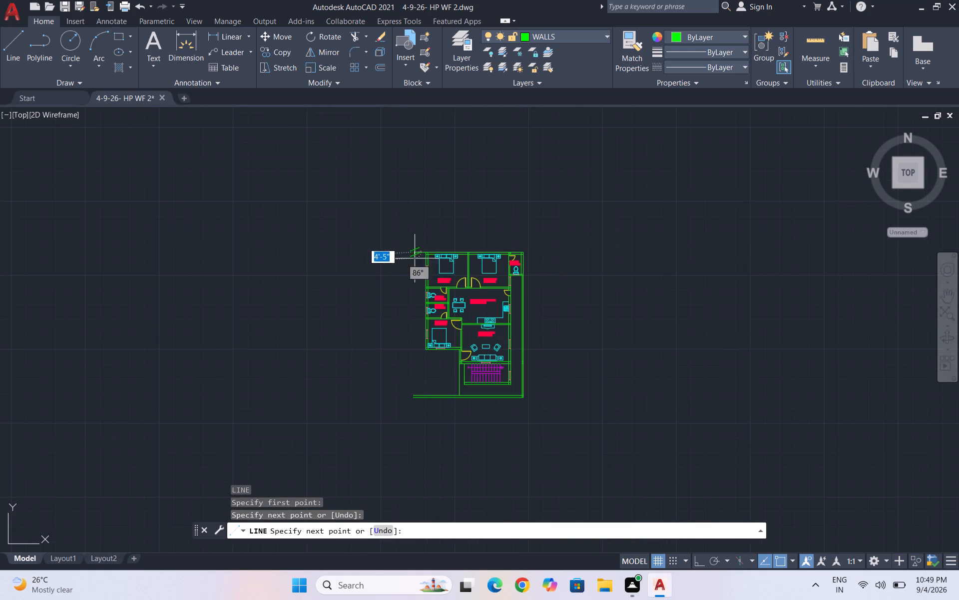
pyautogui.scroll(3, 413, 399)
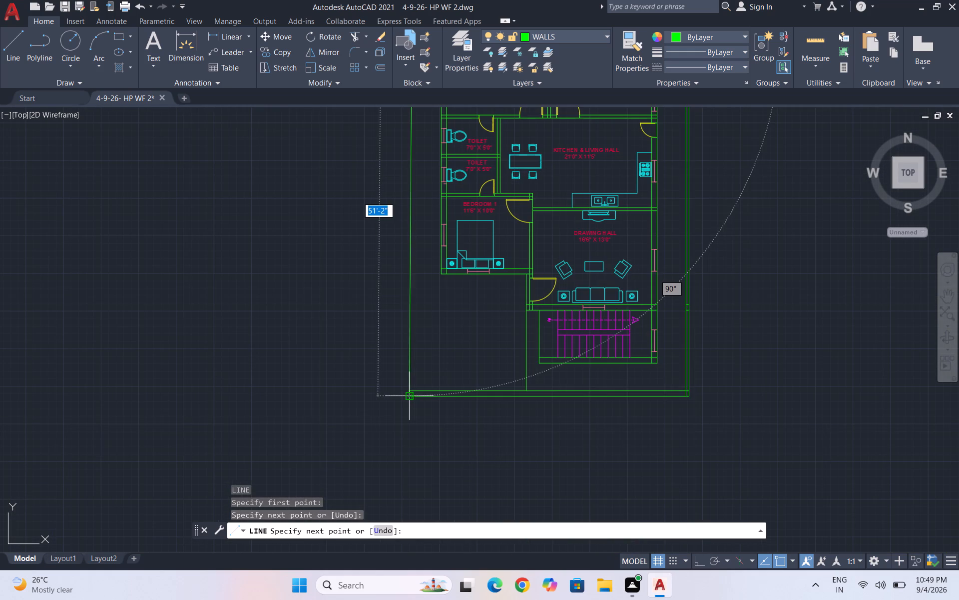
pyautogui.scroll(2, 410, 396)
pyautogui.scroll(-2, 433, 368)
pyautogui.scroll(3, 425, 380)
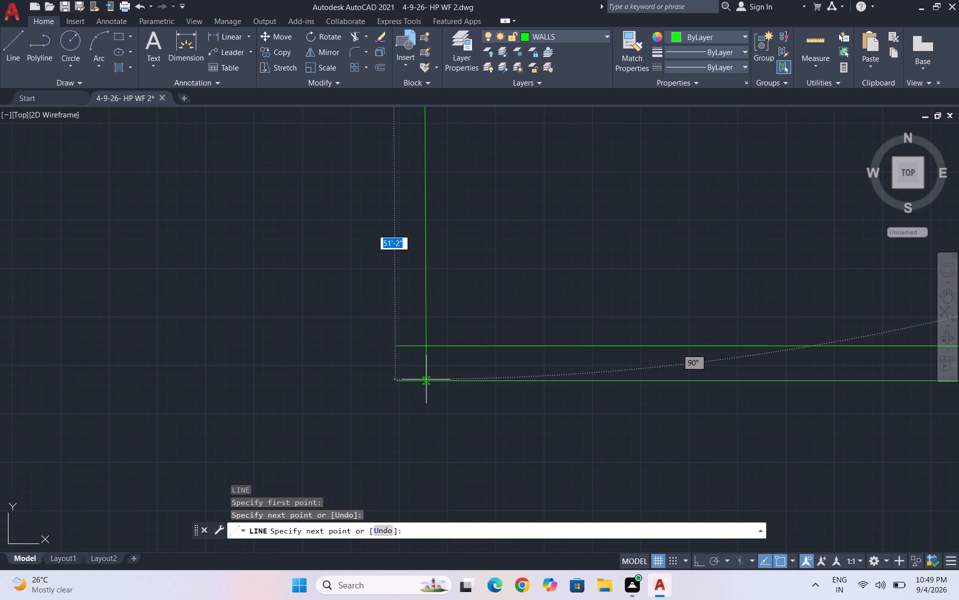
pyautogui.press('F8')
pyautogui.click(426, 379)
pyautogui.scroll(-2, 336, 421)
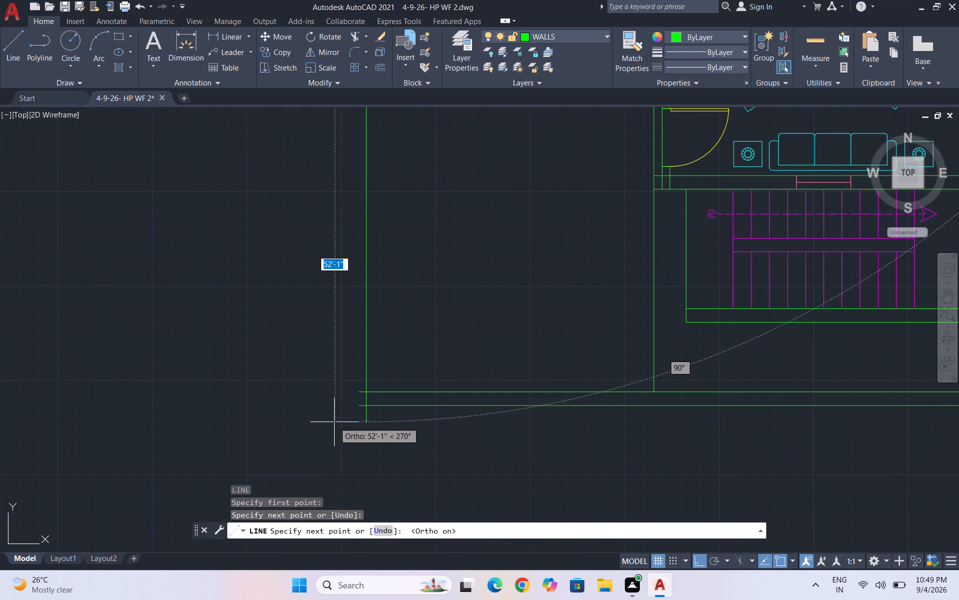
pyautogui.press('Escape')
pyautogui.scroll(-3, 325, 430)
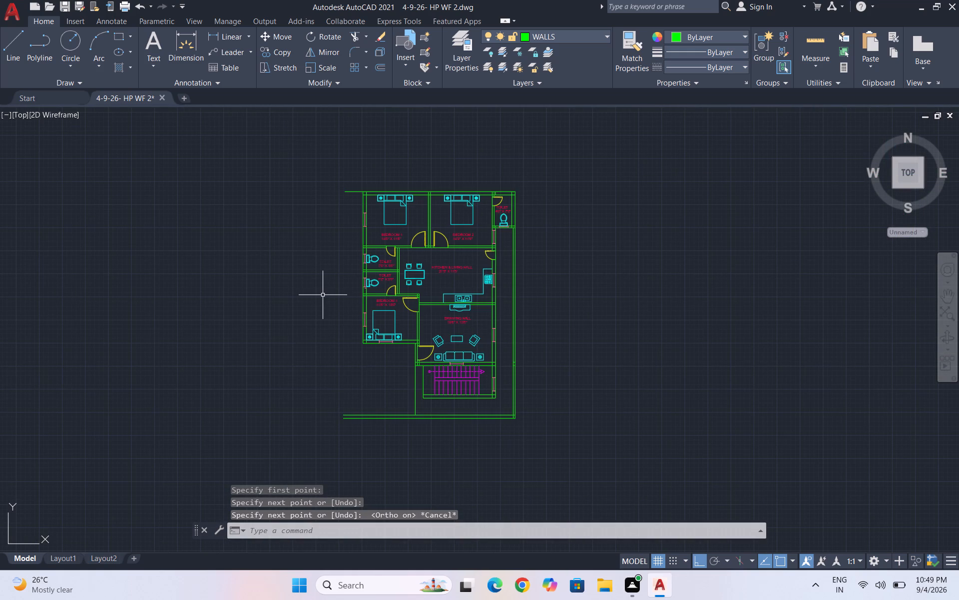
# Draw a straight vertical line about 51'2" long from the free end of the wall extension down to the bottom boundary wall's outer line.
pyautogui.press('l')
pyautogui.press('Return')
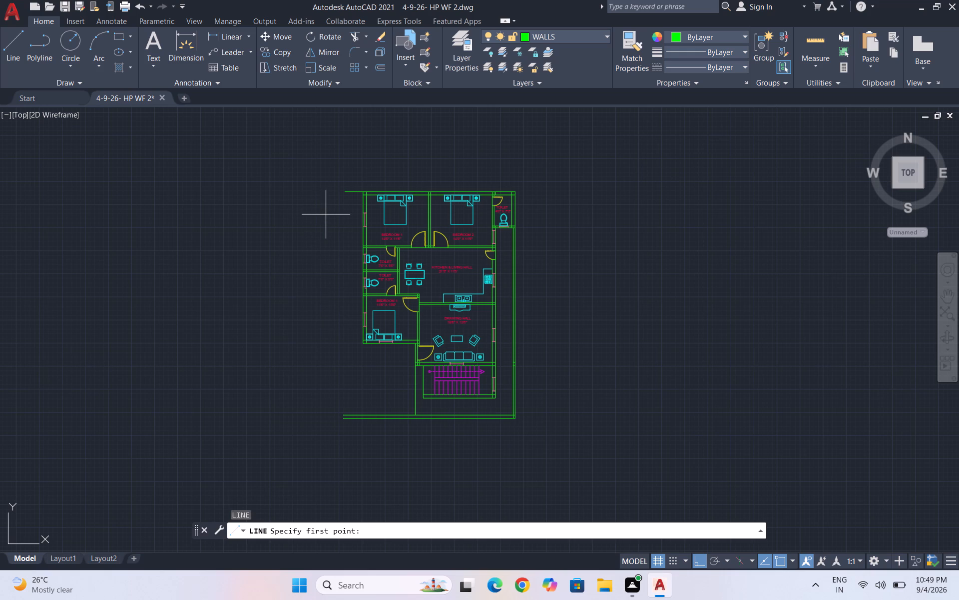
pyautogui.click(343, 192)
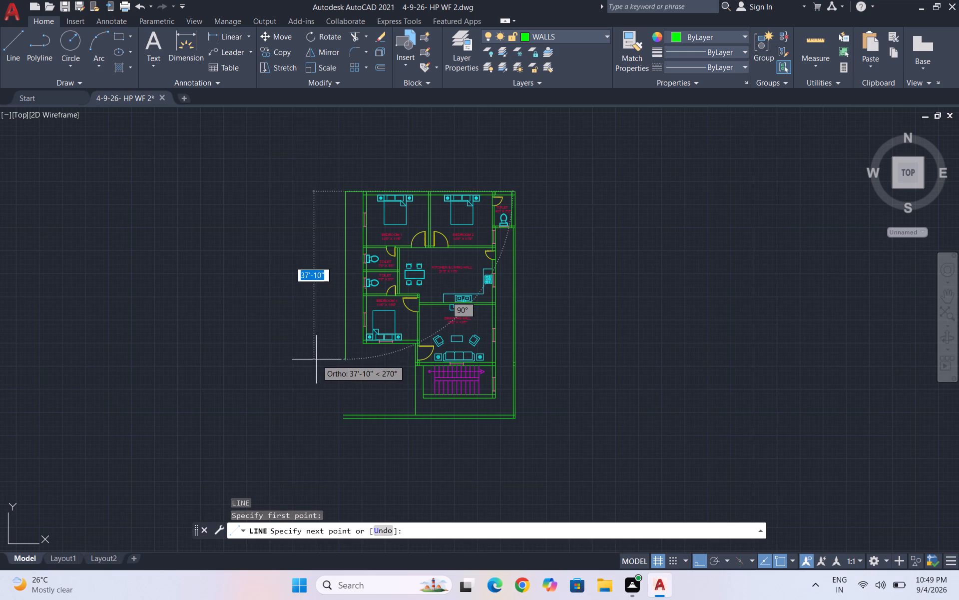
pyautogui.press('F8')
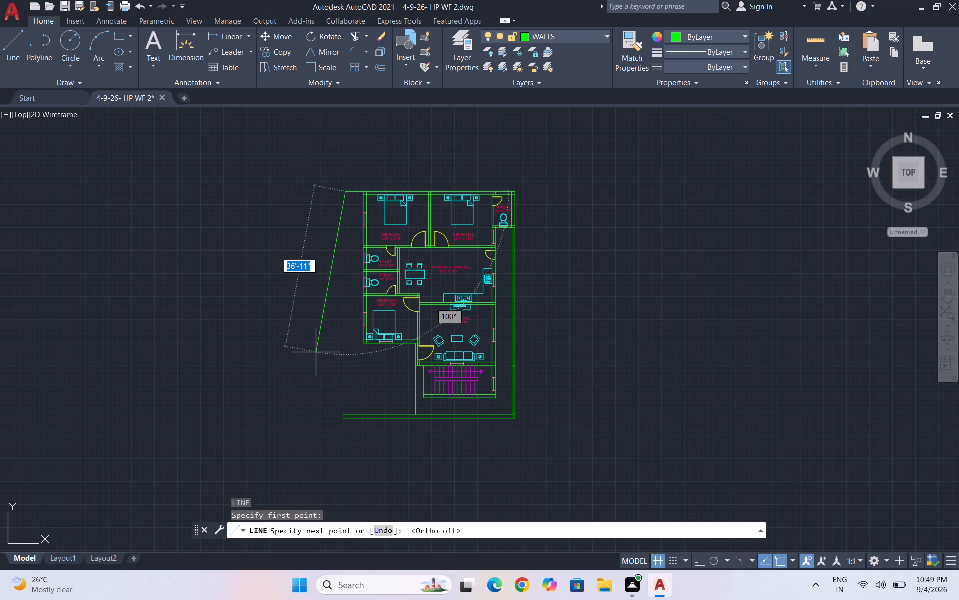
pyautogui.press('F8')
pyautogui.scroll(3, 329, 421)
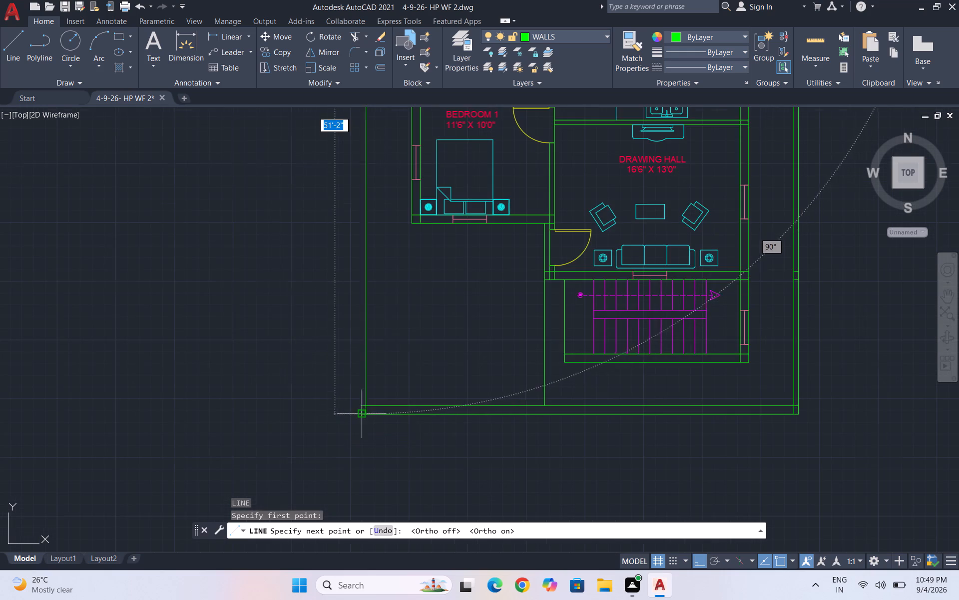
pyautogui.scroll(1, 359, 412)
pyautogui.click(374, 420)
pyautogui.press('Escape')
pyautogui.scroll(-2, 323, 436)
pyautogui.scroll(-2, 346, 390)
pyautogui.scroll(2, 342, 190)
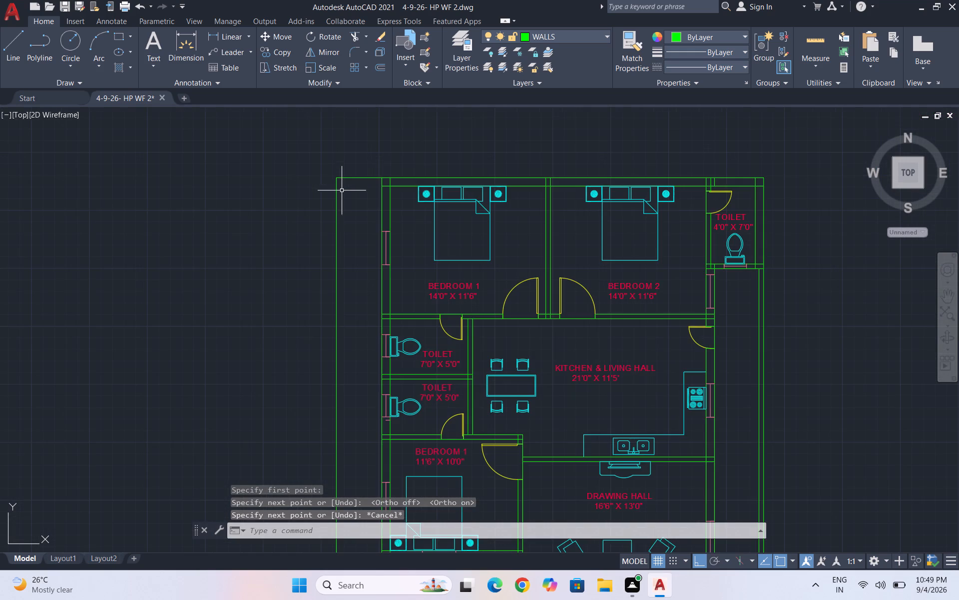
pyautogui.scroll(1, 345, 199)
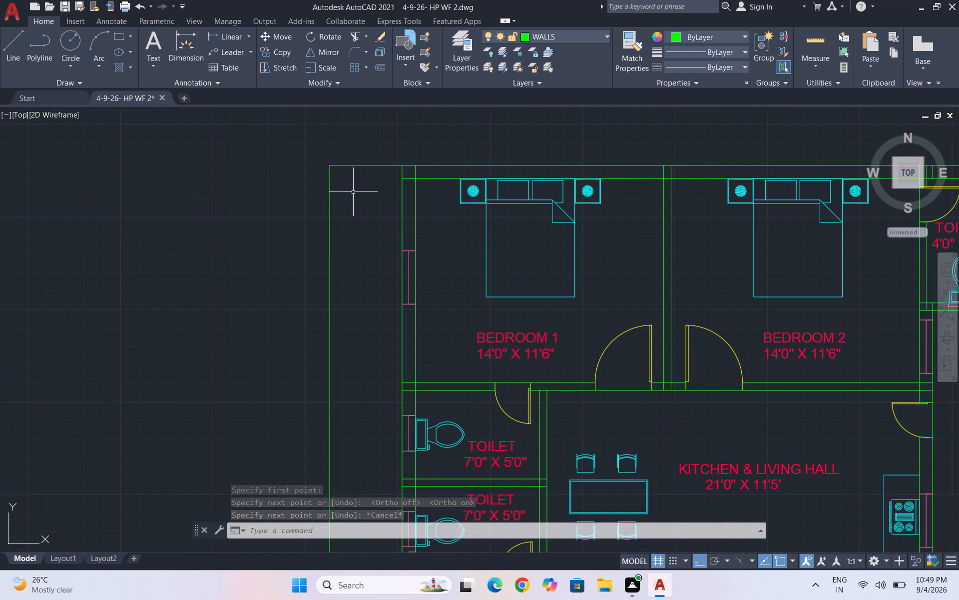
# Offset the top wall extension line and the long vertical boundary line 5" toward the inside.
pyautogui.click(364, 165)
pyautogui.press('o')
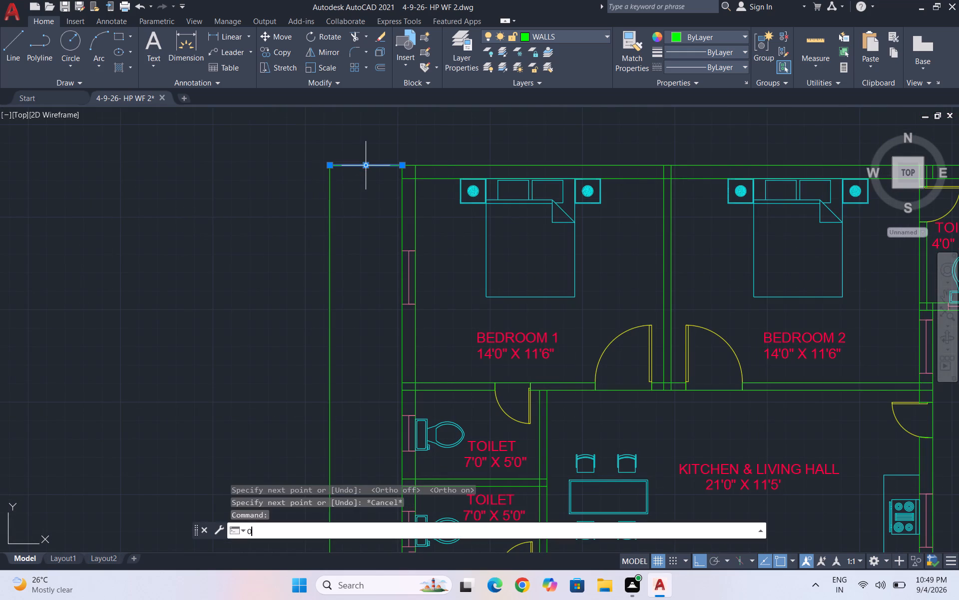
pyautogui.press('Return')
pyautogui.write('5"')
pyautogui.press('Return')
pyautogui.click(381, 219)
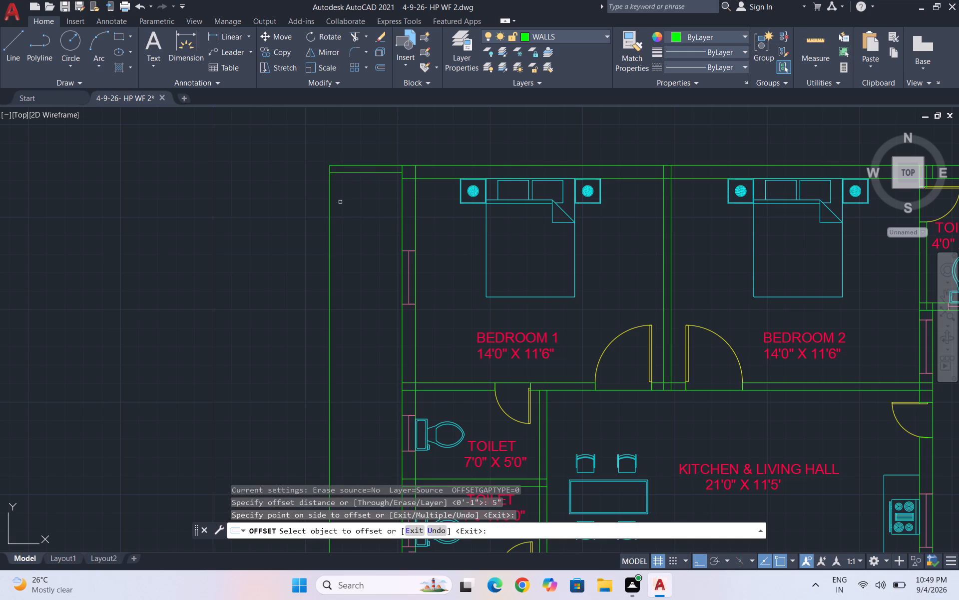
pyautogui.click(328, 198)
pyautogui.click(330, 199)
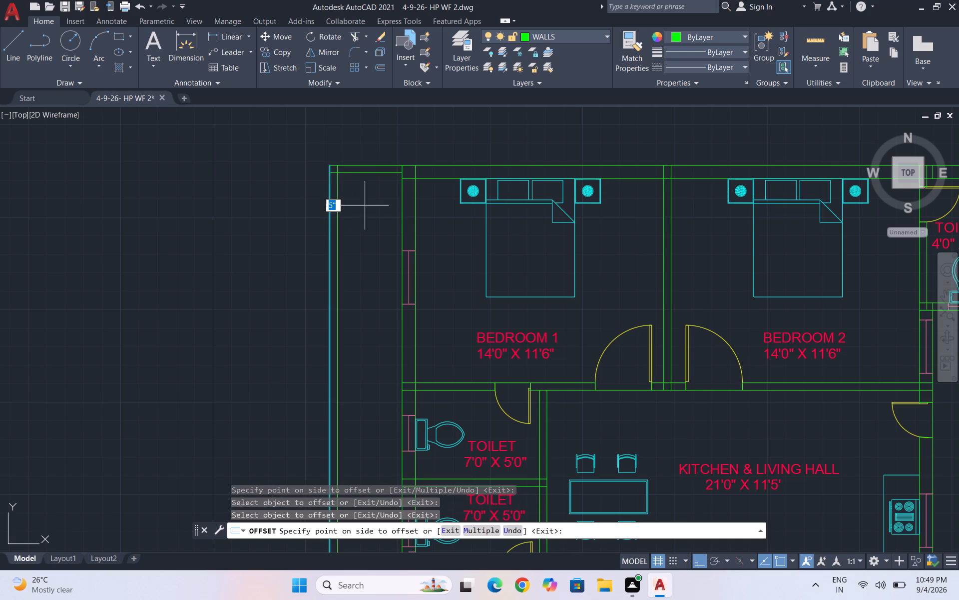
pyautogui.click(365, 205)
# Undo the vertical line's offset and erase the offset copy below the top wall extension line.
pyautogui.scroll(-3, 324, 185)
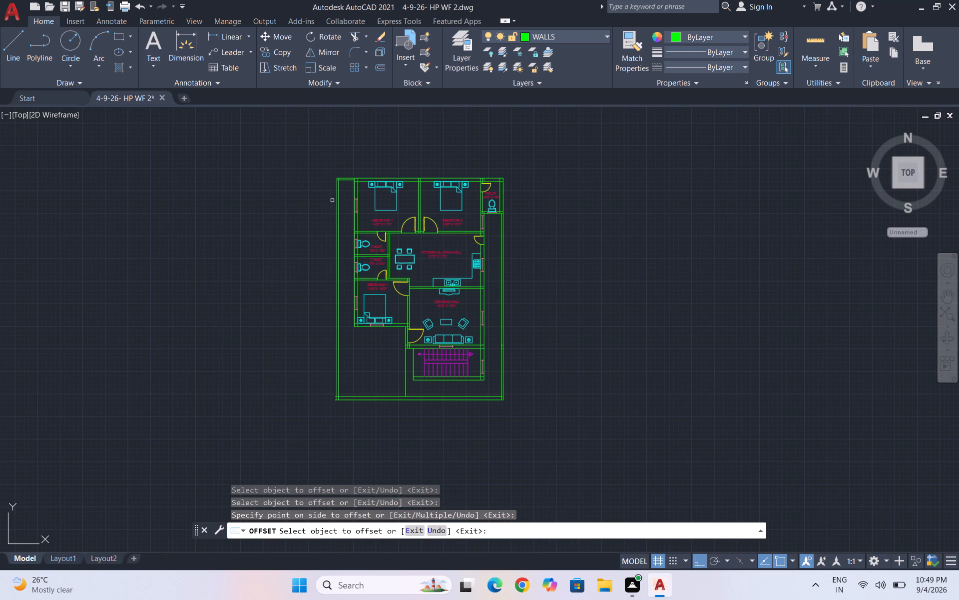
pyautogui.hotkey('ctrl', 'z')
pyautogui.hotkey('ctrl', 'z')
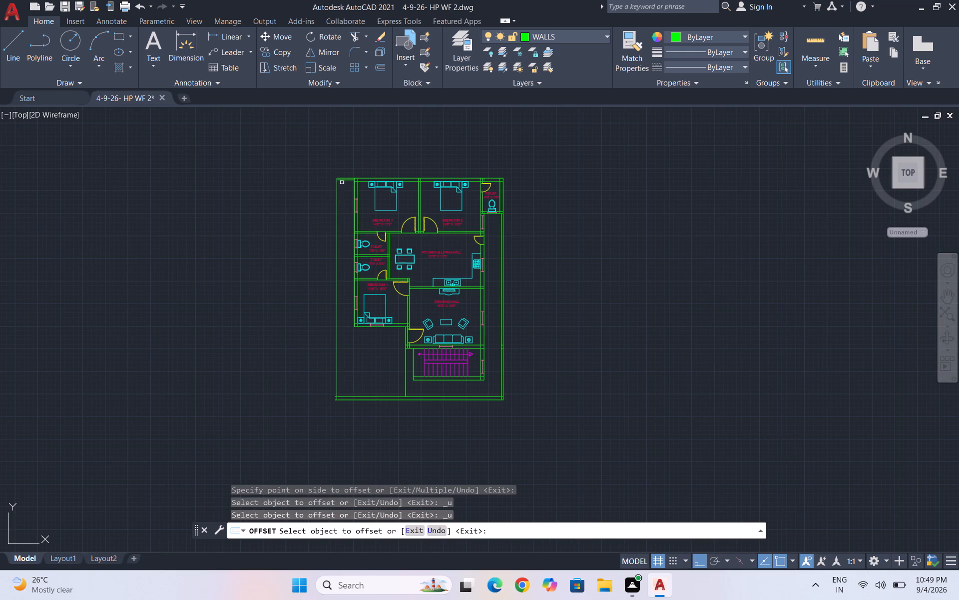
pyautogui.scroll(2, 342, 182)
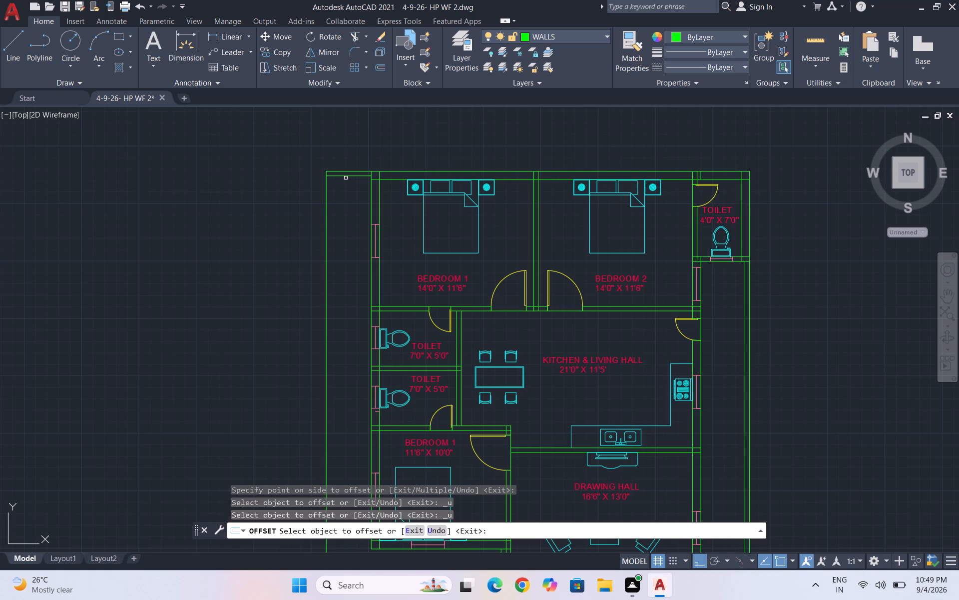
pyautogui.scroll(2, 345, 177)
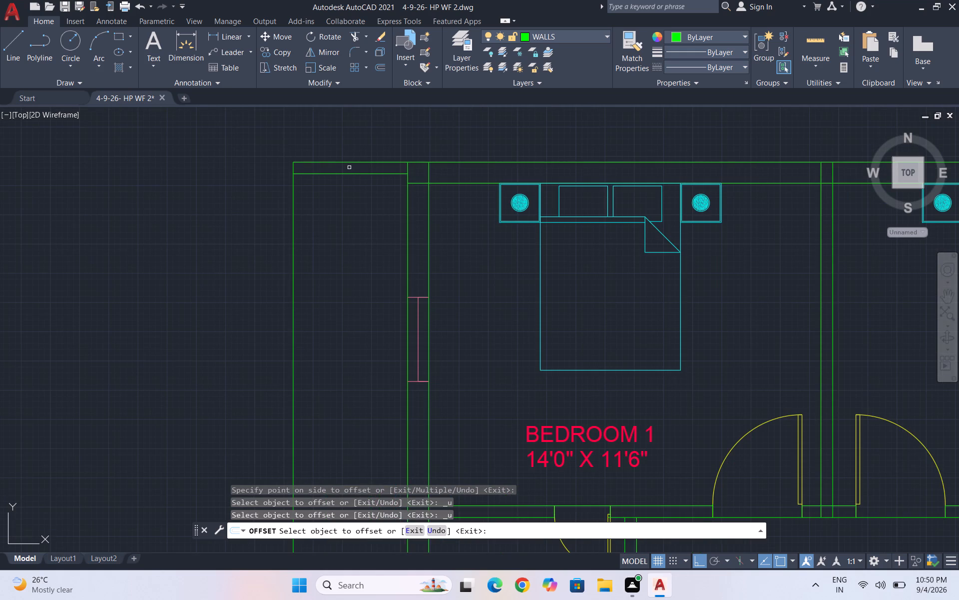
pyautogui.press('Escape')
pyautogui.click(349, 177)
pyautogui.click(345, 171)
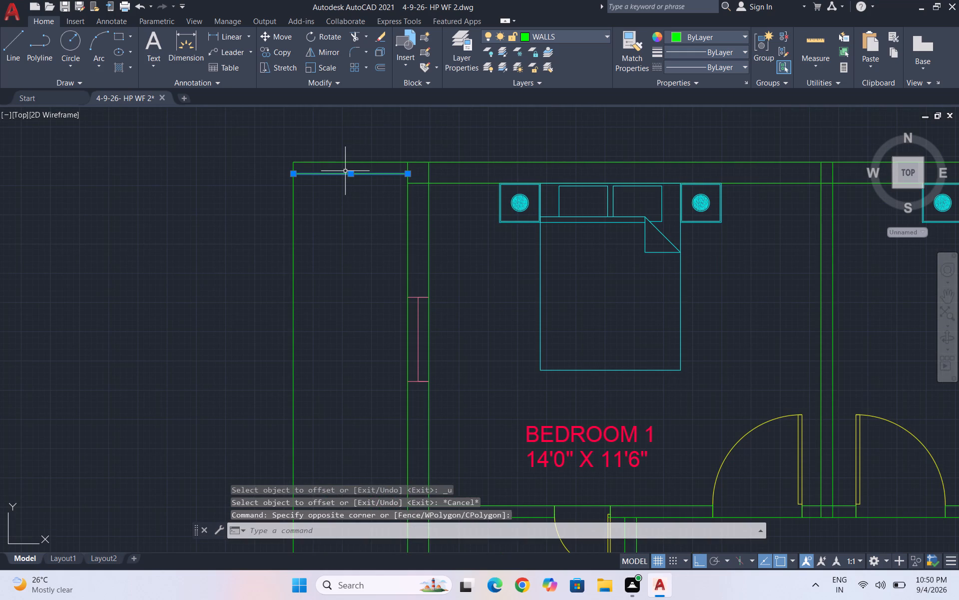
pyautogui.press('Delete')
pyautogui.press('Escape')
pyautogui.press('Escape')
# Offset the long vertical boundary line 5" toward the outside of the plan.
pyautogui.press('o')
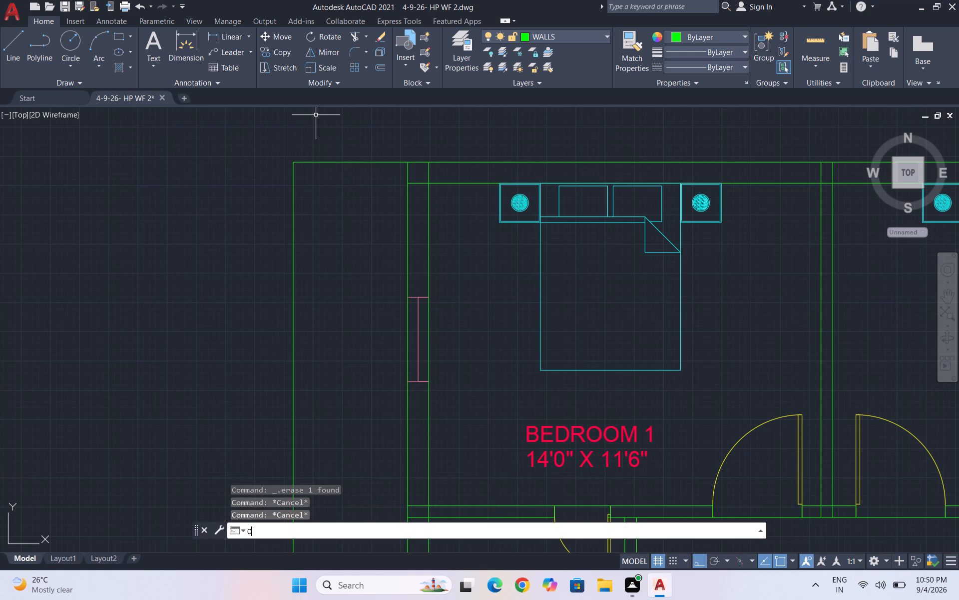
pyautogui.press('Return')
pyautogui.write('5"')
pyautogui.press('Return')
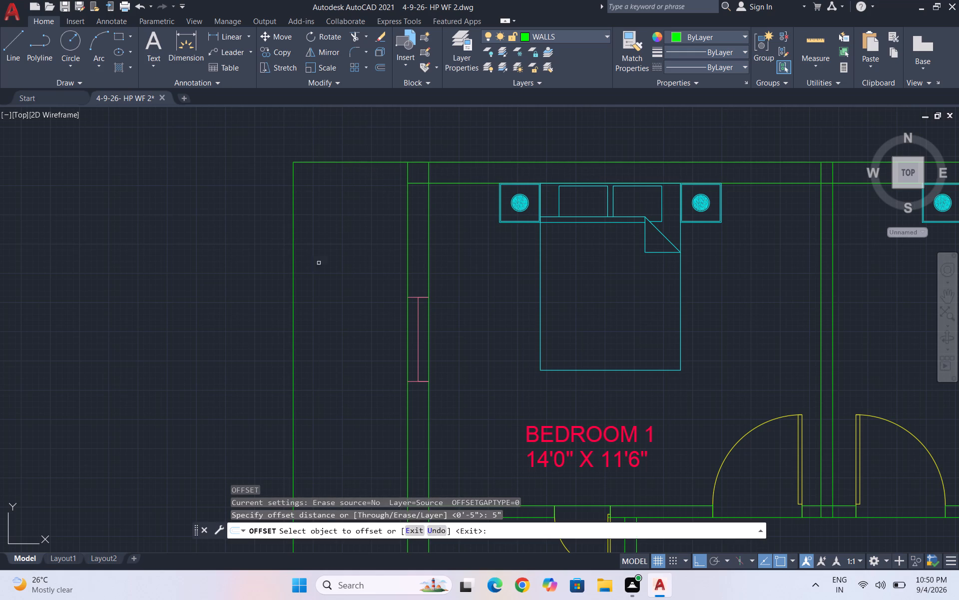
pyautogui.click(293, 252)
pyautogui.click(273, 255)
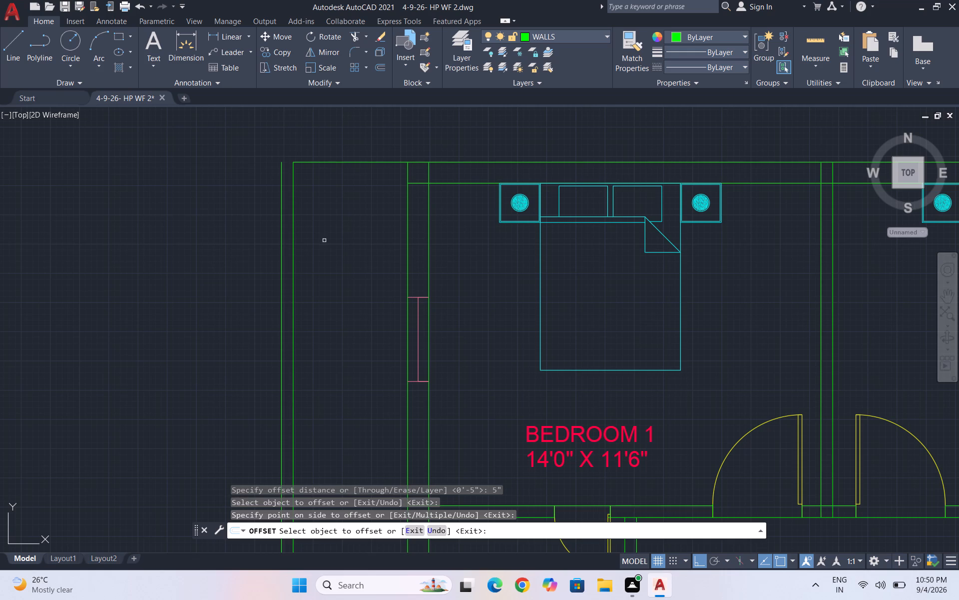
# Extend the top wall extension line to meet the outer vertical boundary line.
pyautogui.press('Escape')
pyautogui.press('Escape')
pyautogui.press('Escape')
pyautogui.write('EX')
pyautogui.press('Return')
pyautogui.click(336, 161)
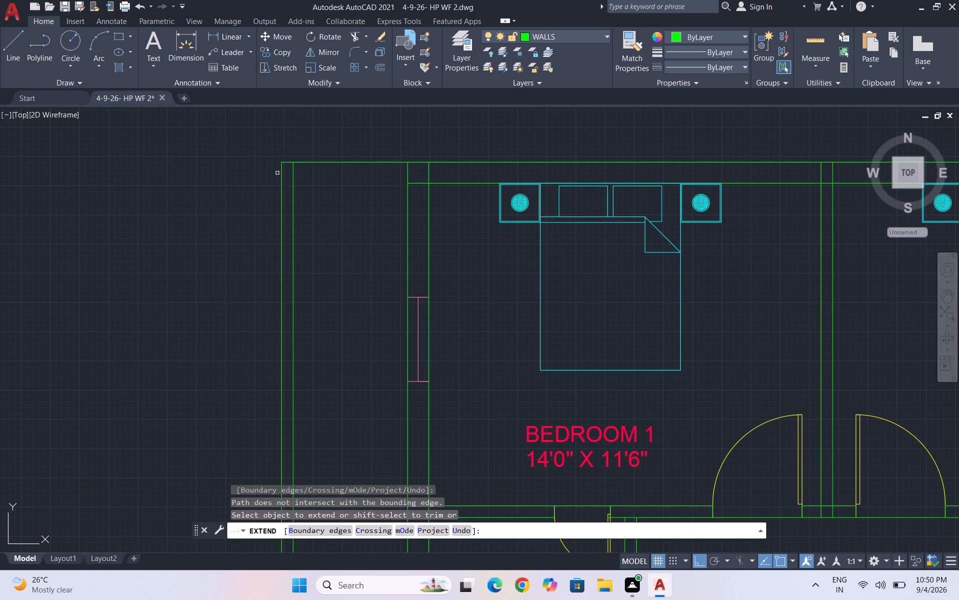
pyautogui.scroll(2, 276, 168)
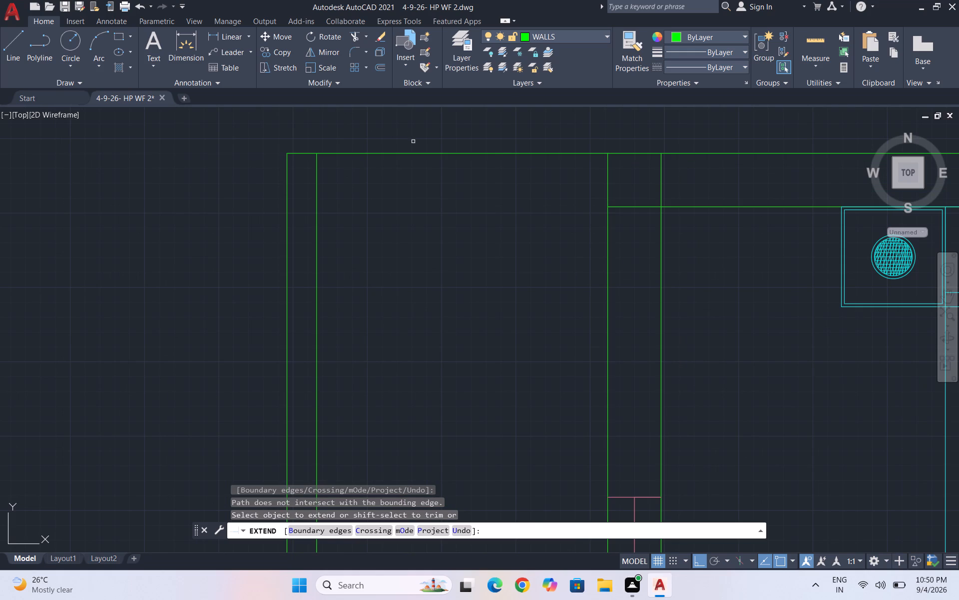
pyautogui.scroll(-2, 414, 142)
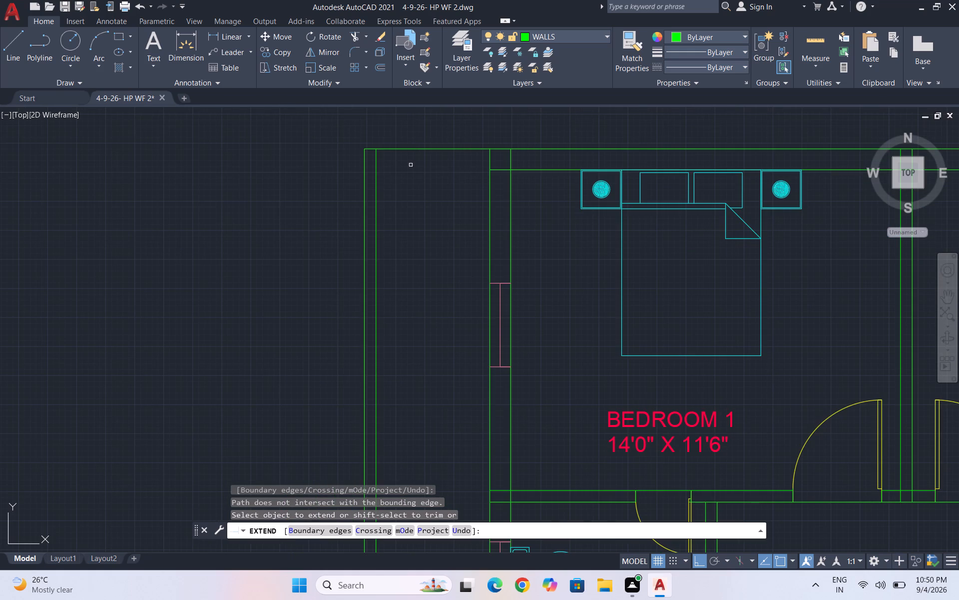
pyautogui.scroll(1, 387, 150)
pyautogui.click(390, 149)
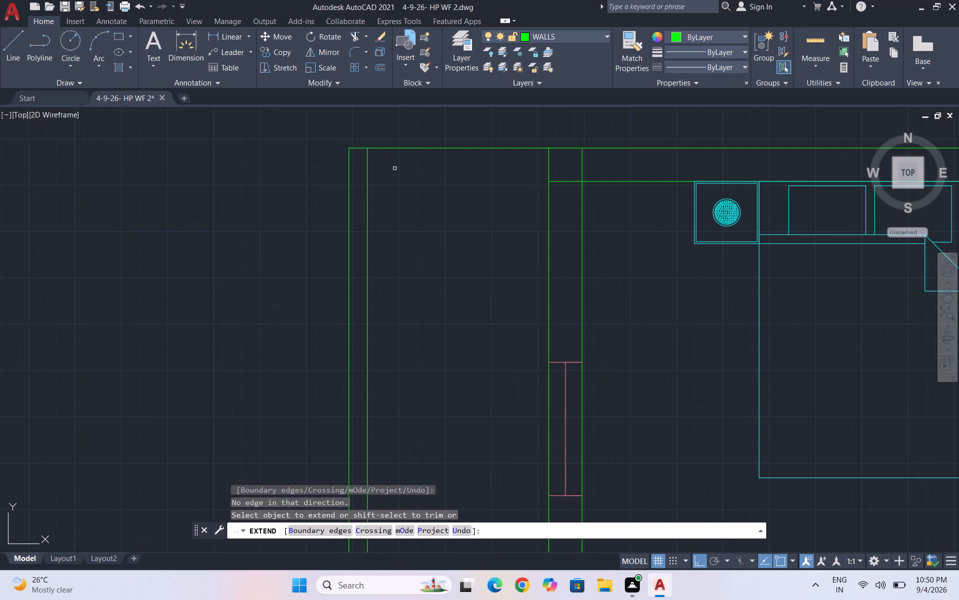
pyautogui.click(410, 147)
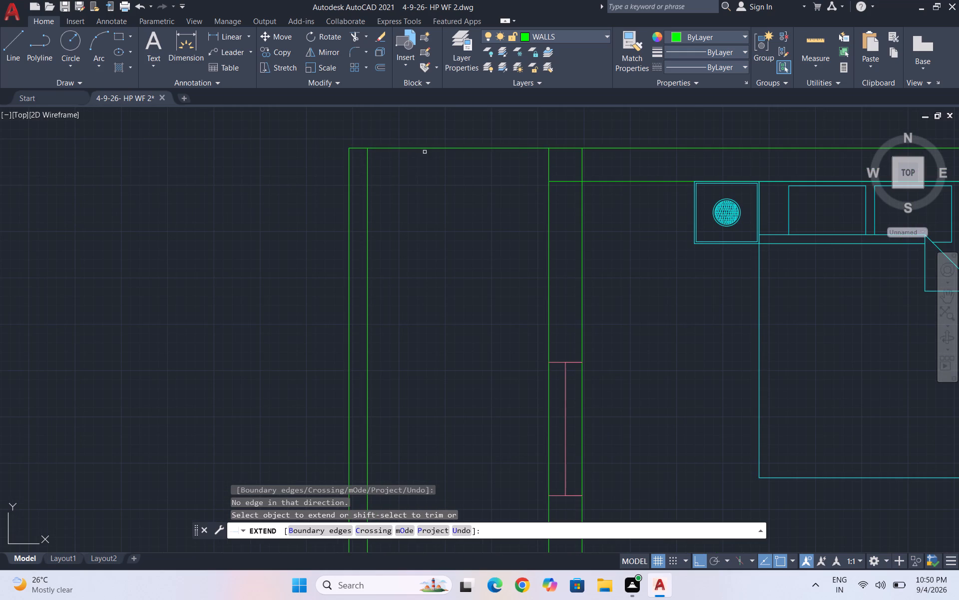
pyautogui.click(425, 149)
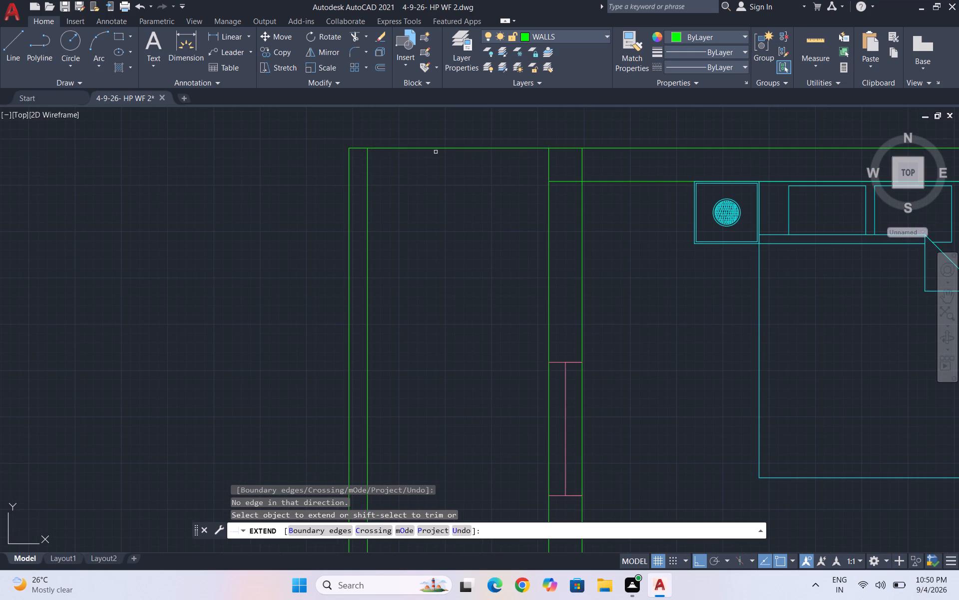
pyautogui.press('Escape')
# Offset the top wall extension line 5" inward and erase the stray copy above it.
pyautogui.click(435, 148)
pyautogui.press('o')
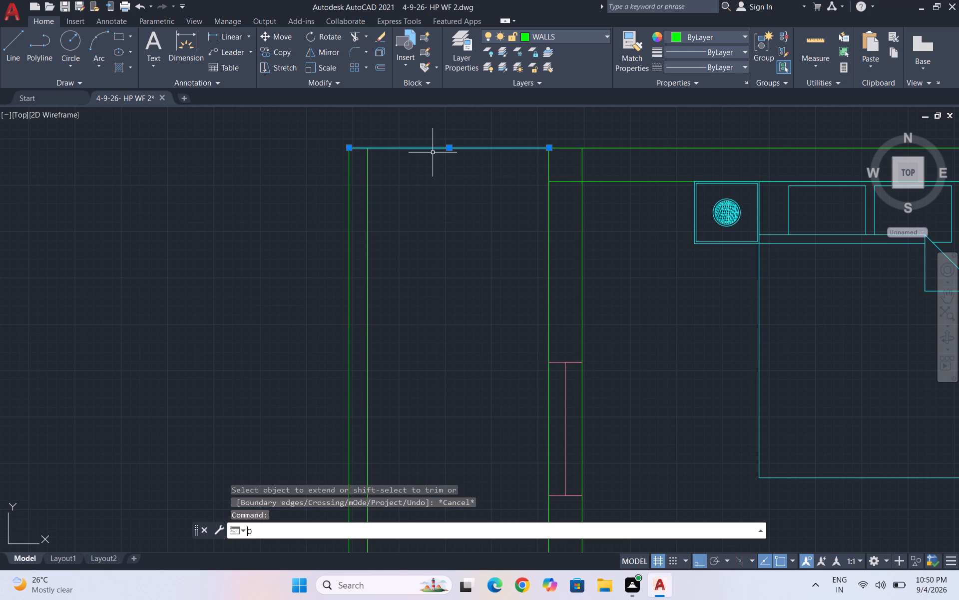
pyautogui.press('Return')
pyautogui.write('5"')
pyautogui.press('Return')
pyautogui.click(433, 152)
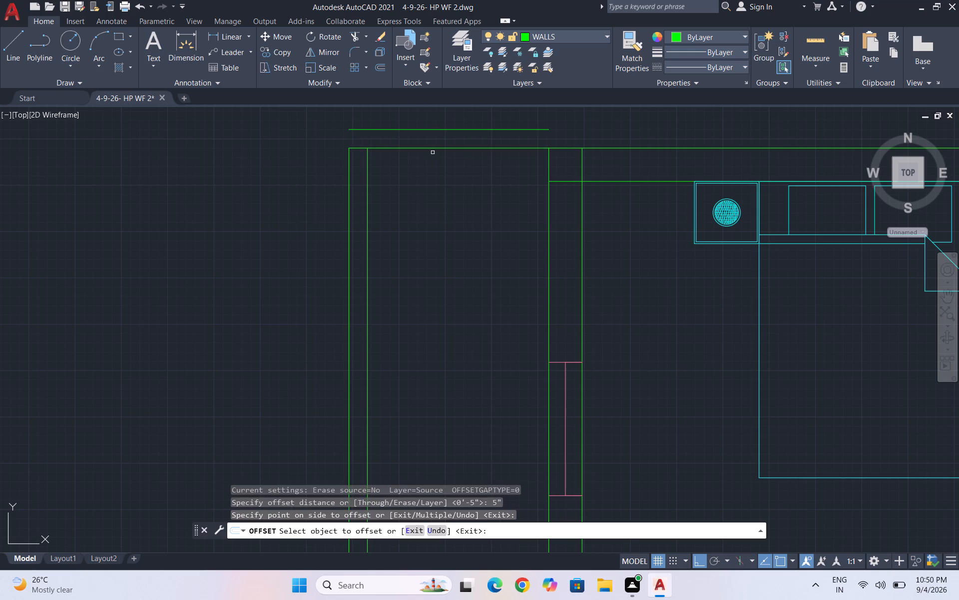
pyautogui.click(438, 147)
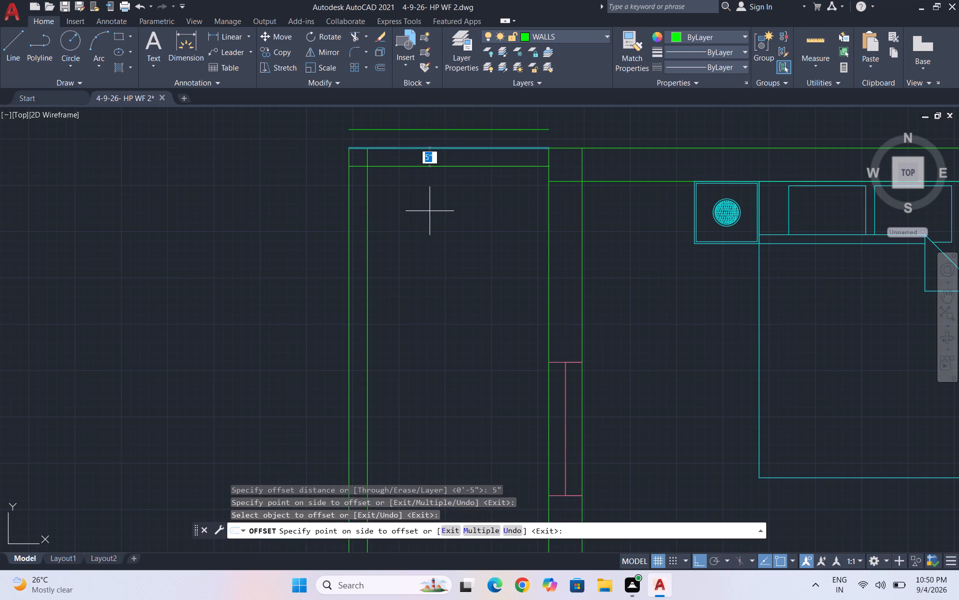
pyautogui.click(430, 211)
pyautogui.press('Escape')
pyautogui.click(489, 137)
pyautogui.click(450, 117)
pyautogui.press('Delete')
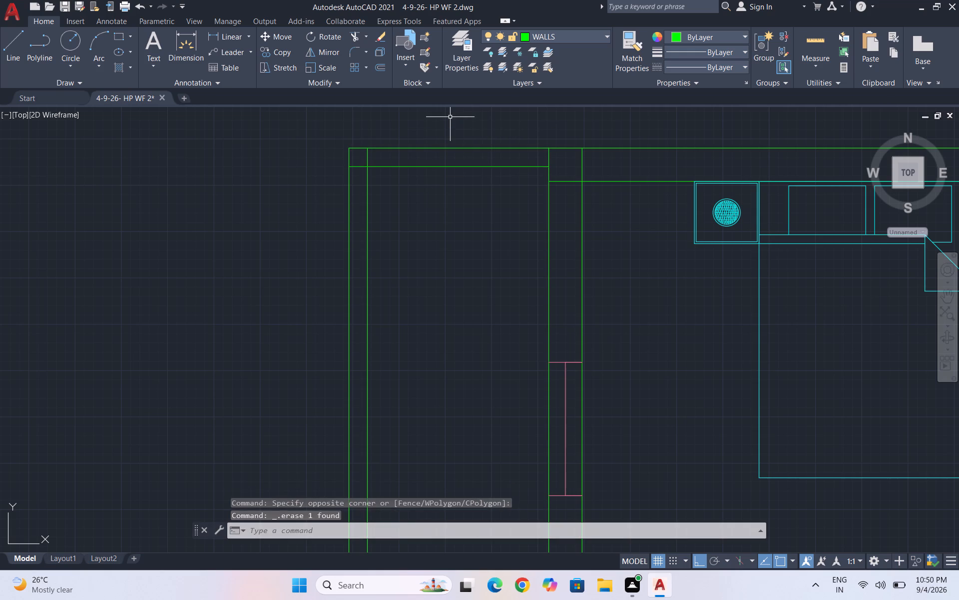
pyautogui.press('Escape')
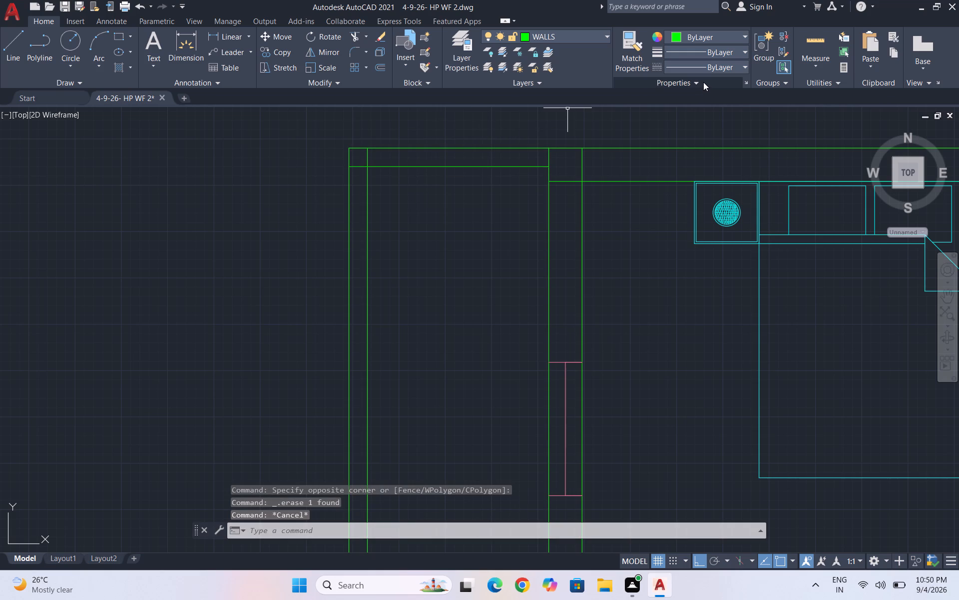
# Quick-measure the gap between the inner vertical boundary line and the upper BEDROOM 1's outer side wall.
pyautogui.scroll(-2, 556, 167)
pyautogui.scroll(-2, 446, 215)
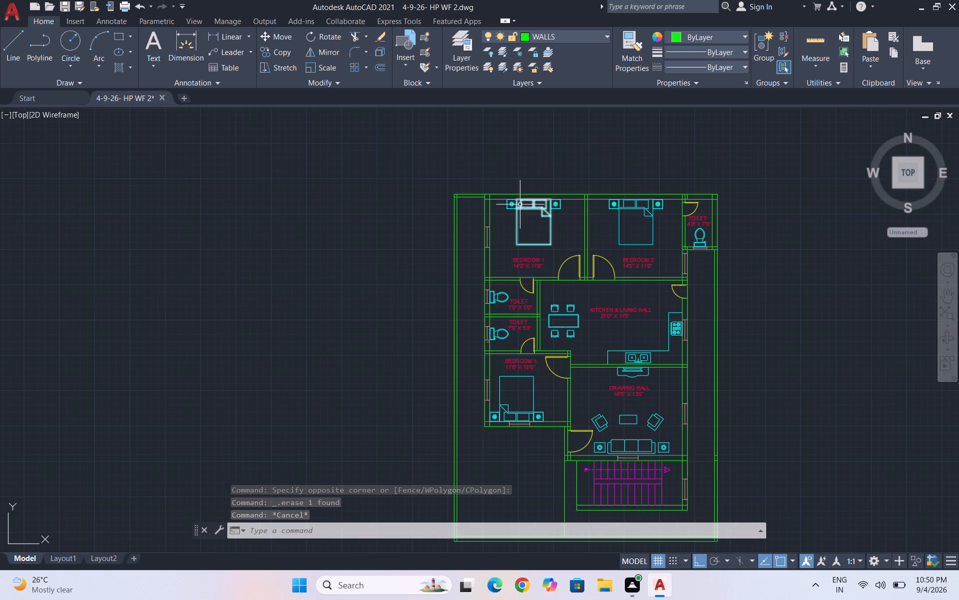
pyautogui.click(816, 64)
pyautogui.click(822, 85)
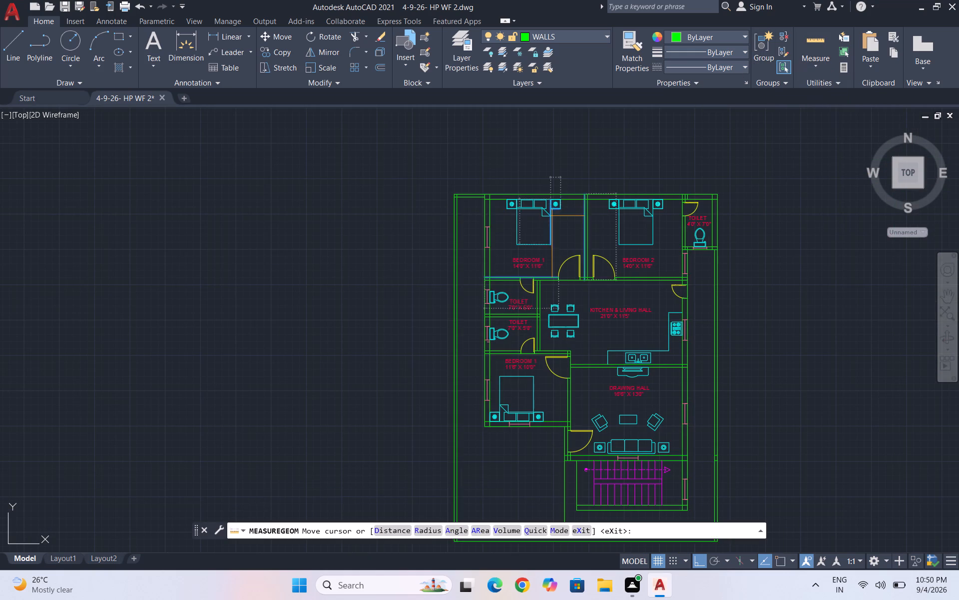
pyautogui.scroll(2, 466, 213)
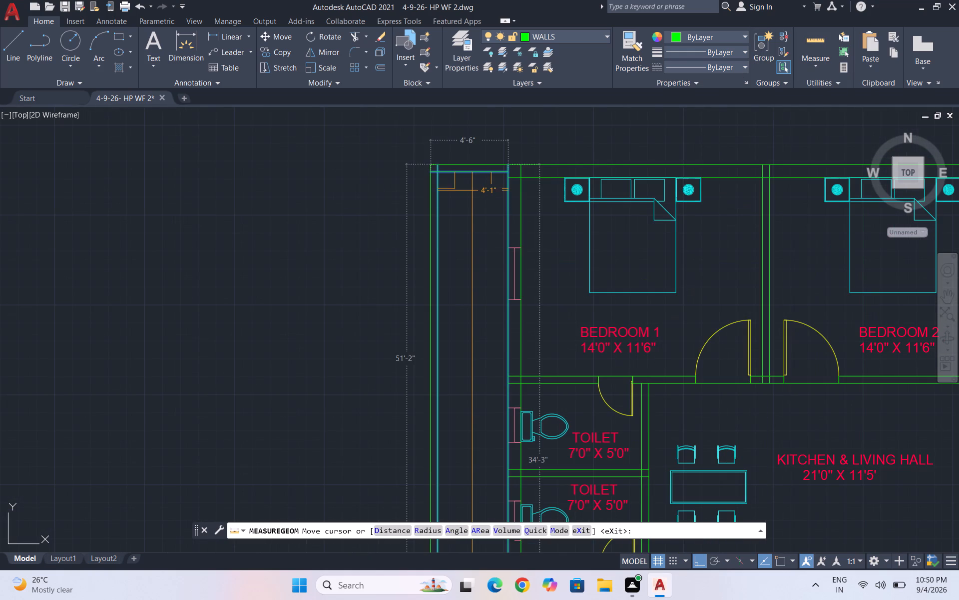
pyautogui.scroll(2, 472, 183)
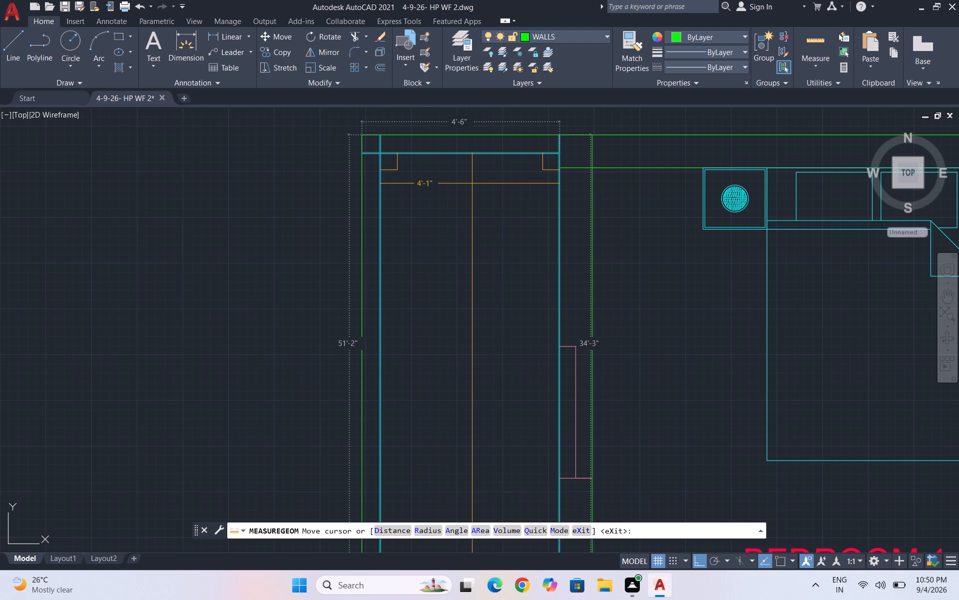
pyautogui.scroll(1, 426, 178)
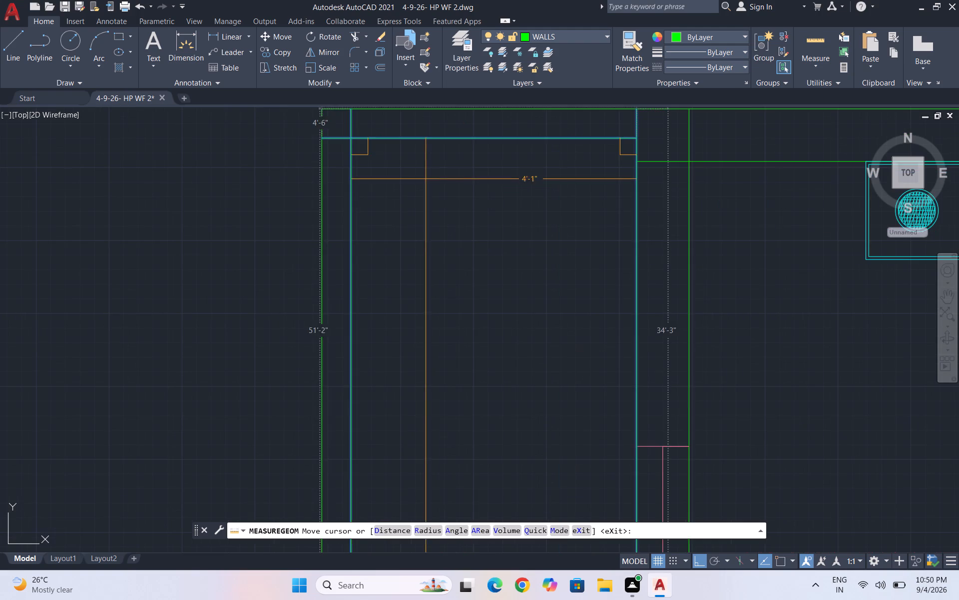
pyautogui.press('Escape')
pyautogui.press('Escape')
# Offset the outer side wall line of the upper BEDROOM 1 by 3'1" outward into the passage.
pyautogui.scroll(-2, 427, 189)
pyautogui.click(516, 218)
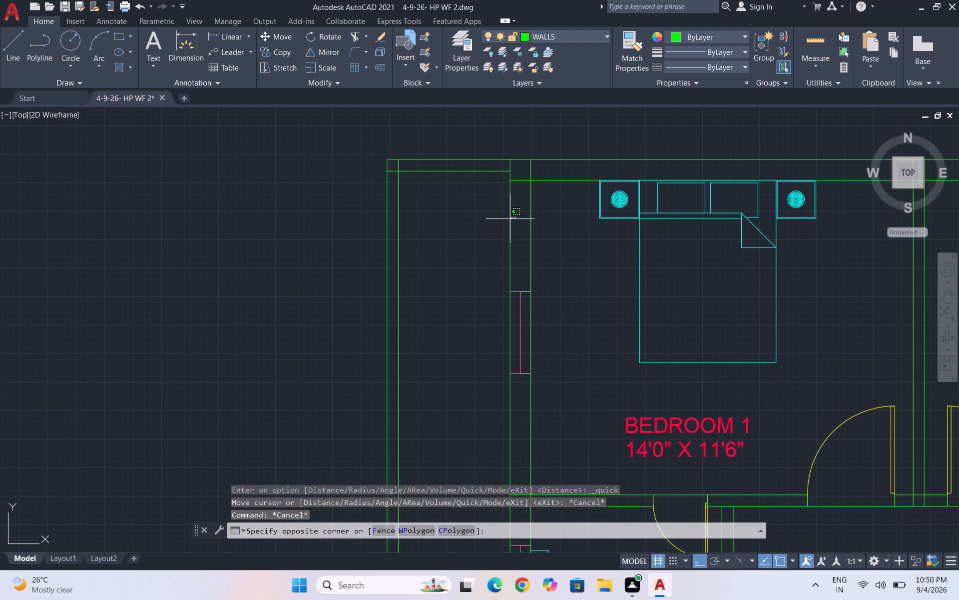
pyautogui.click(496, 220)
pyautogui.press('o')
pyautogui.press('Return')
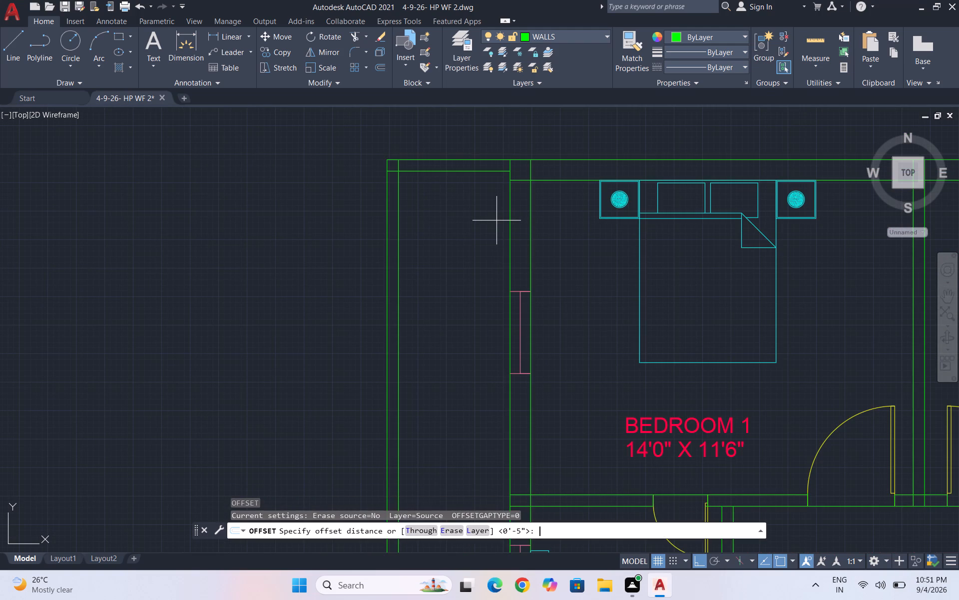
pyautogui.press('3')
pyautogui.press("'")
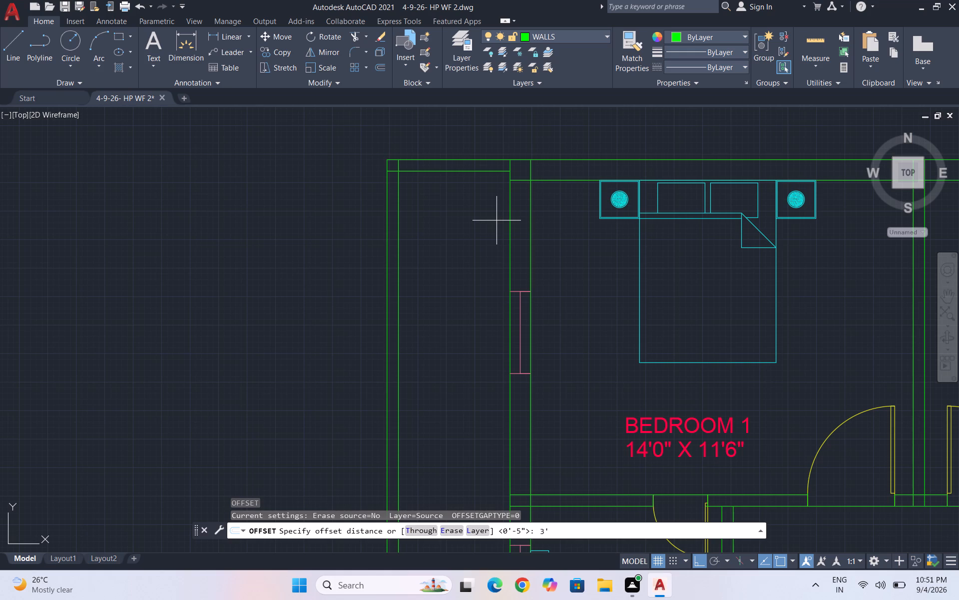
pyautogui.write('1"')
pyautogui.press('Return')
pyautogui.click(496, 220)
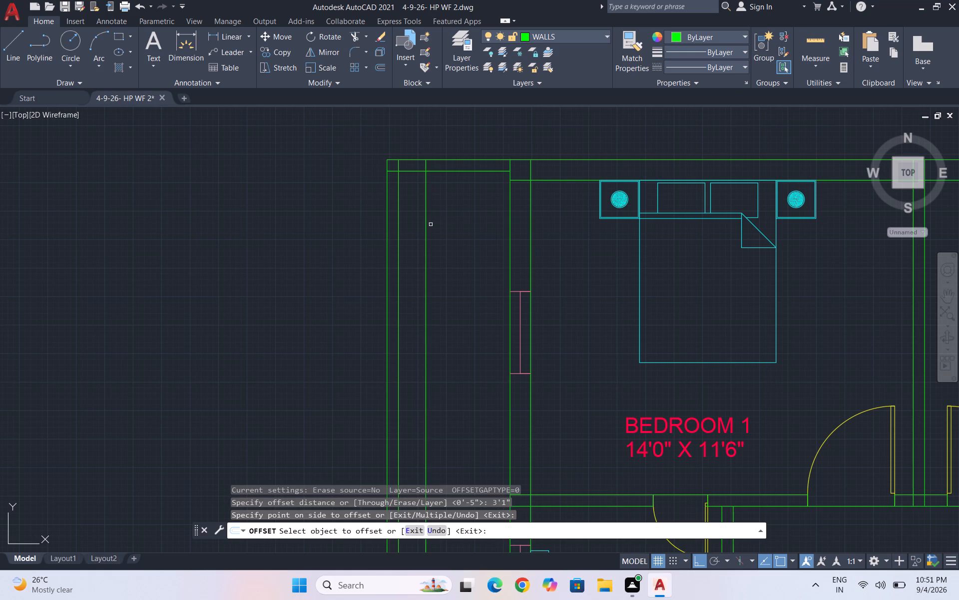
# Offset the new passage-side boundary line 5" outward to form the boundary wall's second face.
pyautogui.click(426, 226)
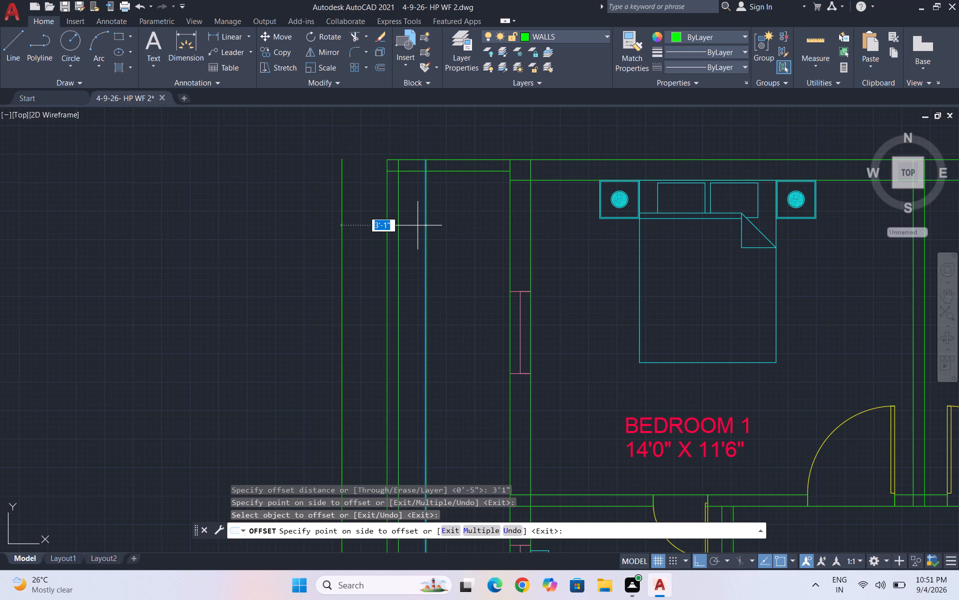
pyautogui.write('5"')
pyautogui.press('Return')
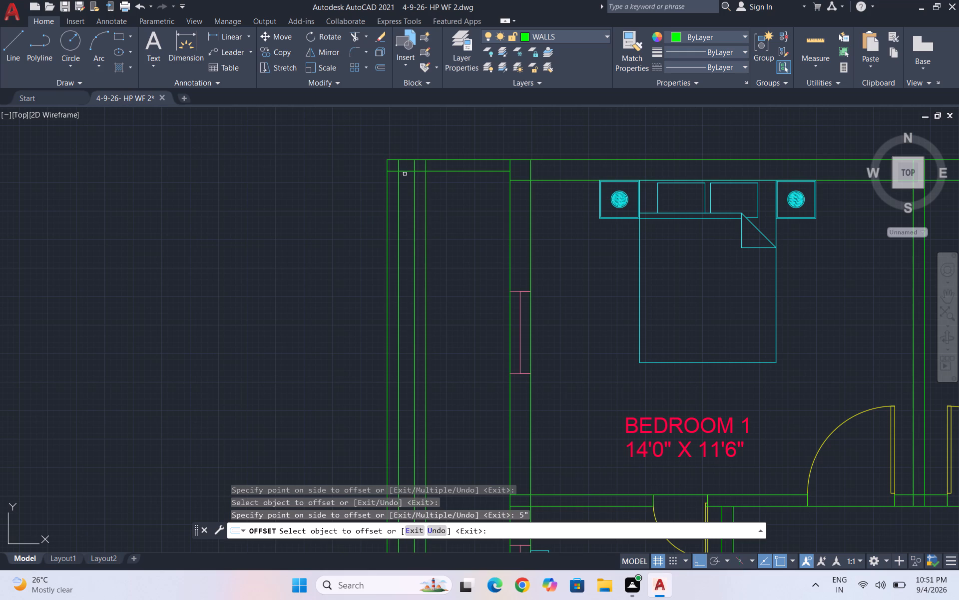
pyautogui.press('Escape')
pyautogui.press('Escape')
# Trim the old outer pair of vertical boundary lines and the top wall lines overshooting the new boundary corner.
pyautogui.write('TRR')
pyautogui.press('Return')
pyautogui.press('Return')
pyautogui.press('Escape')
pyautogui.press('Escape')
pyautogui.write('TR')
pyautogui.press('Return')
pyautogui.press('Return')
pyautogui.moveTo(407, 156); pyautogui.dragTo(374, 186)
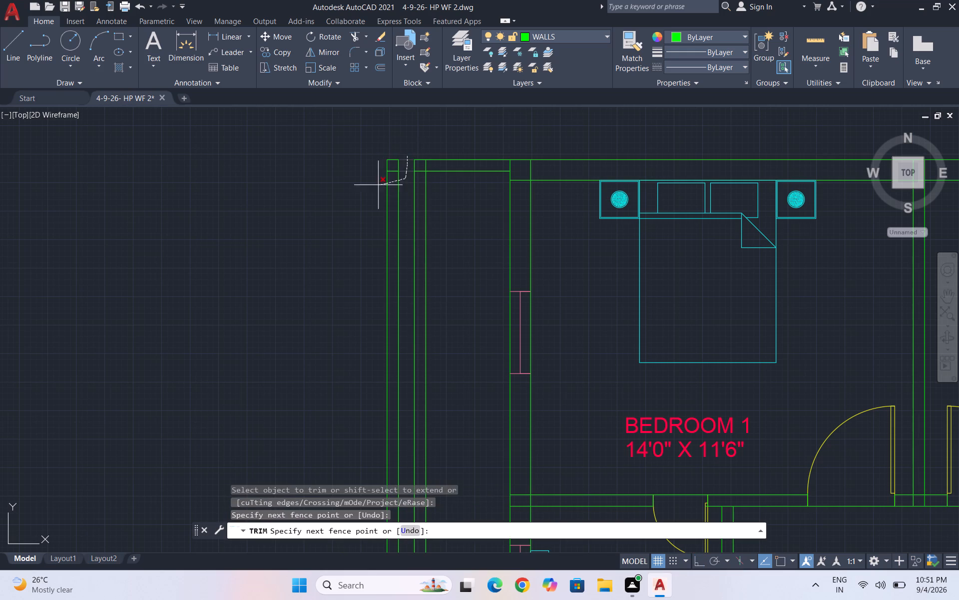
pyautogui.moveTo(374, 186); pyautogui.dragTo(370, 186)
pyautogui.press('Escape')
pyautogui.press('Escape')
pyautogui.press('Escape')
pyautogui.press('Escape')
pyautogui.press('Escape')
pyautogui.press('Escape')
pyautogui.press('Escape')
pyautogui.press('Escape')
pyautogui.press('Escape')
pyautogui.press('Escape')
pyautogui.press('Escape')
pyautogui.press('Escape')
pyautogui.press('Escape')
pyautogui.press('Escape')
pyautogui.press('Escape')
pyautogui.press('Escape')
pyautogui.press('Escape')
pyautogui.press('Escape')
pyautogui.press('Escape')
pyautogui.press('Escape')
# Trim away the small leftover square outside the top corner of the new passage boundary wall.
pyautogui.moveTo(394, 147); pyautogui.dragTo(397, 178)
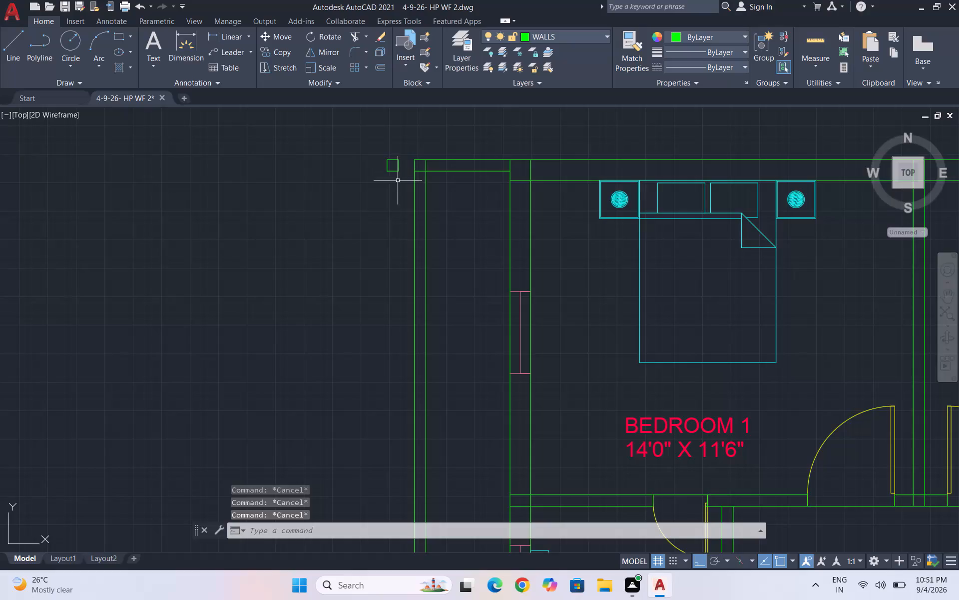
pyautogui.press('space')
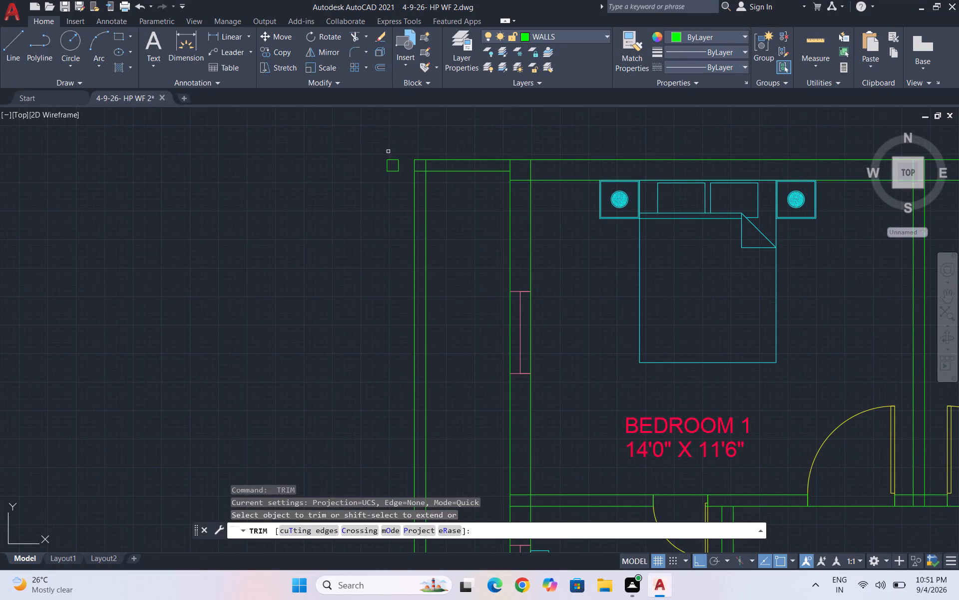
pyautogui.scroll(2, 392, 159)
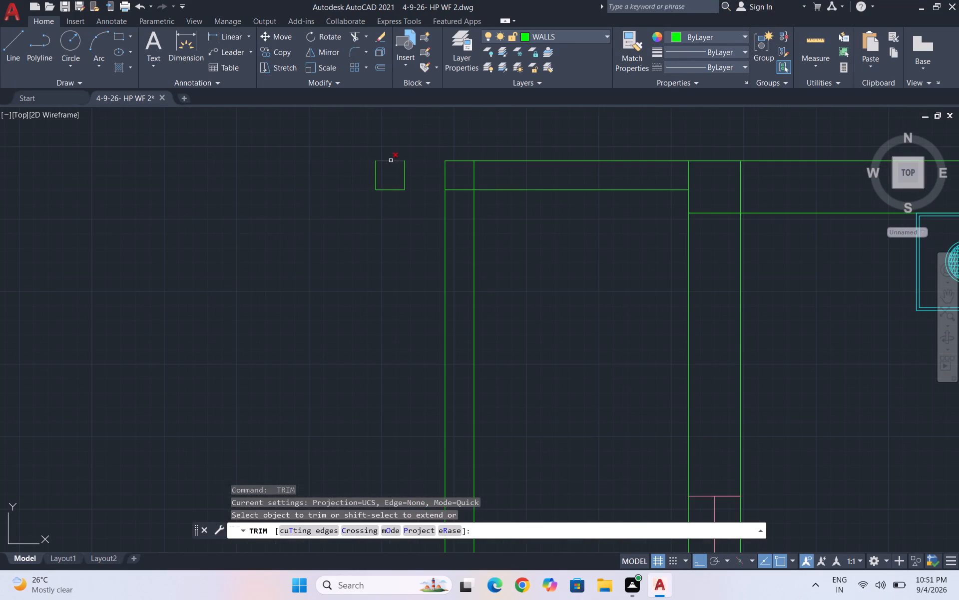
pyautogui.moveTo(389, 152); pyautogui.dragTo(393, 220)
pyautogui.moveTo(358, 180); pyautogui.dragTo(407, 183)
pyautogui.click(407, 183)
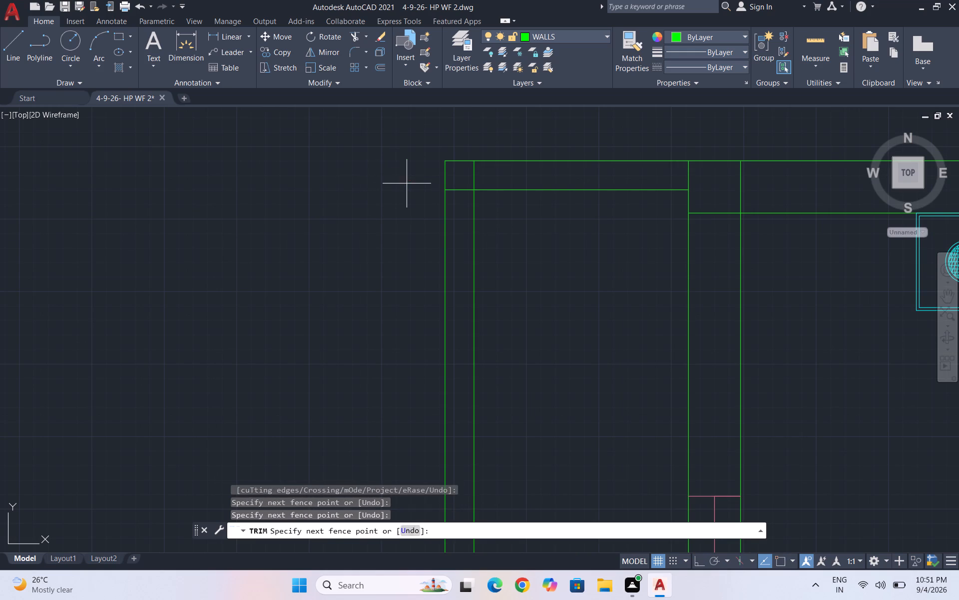
pyautogui.press('Escape')
pyautogui.press('Escape')
pyautogui.press('Escape')
# Extend both faces of the new passage-side boundary wall down to the plot's bottom boundary line.
pyautogui.scroll(-5, 285, 221)
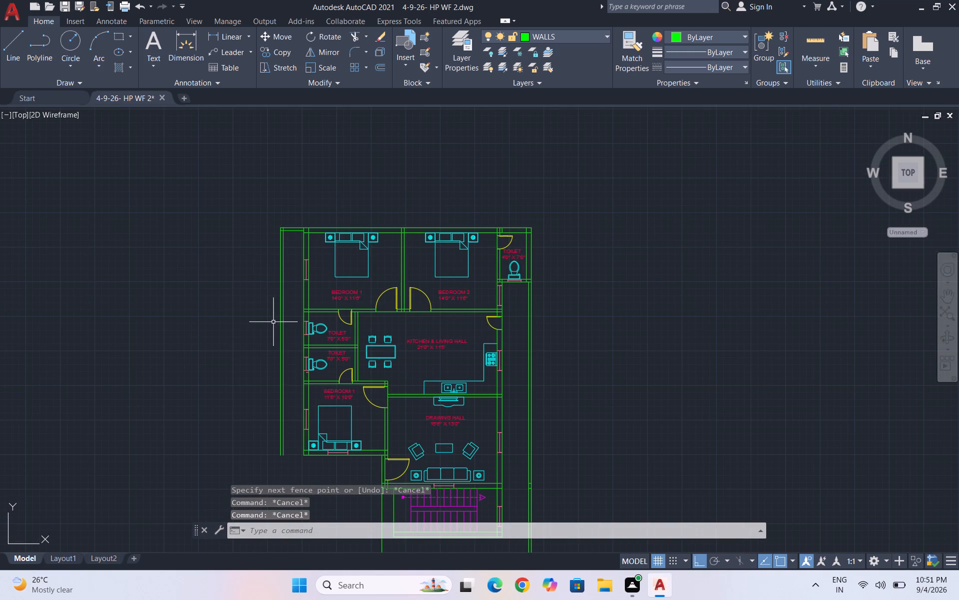
pyautogui.scroll(-2, 310, 283)
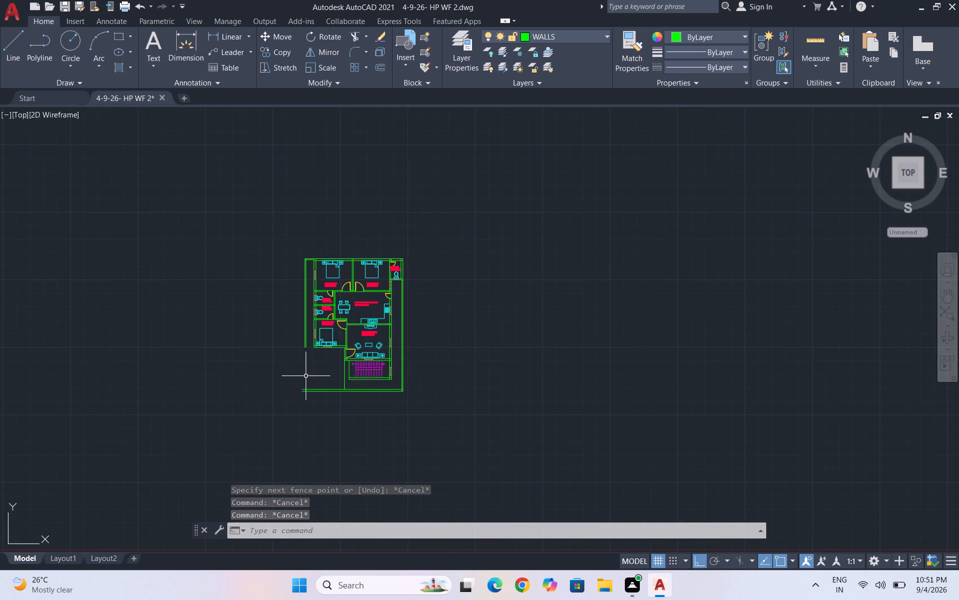
pyautogui.scroll(3, 306, 376)
pyautogui.press('space')
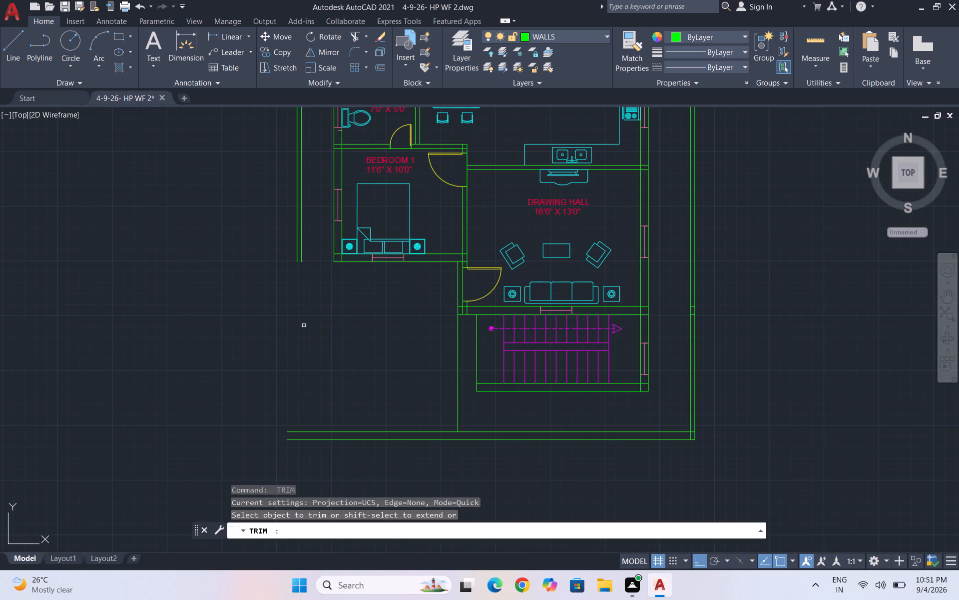
pyautogui.keyDown('shift'); pyautogui.click(297, 253); pyautogui.keyUp('shift')
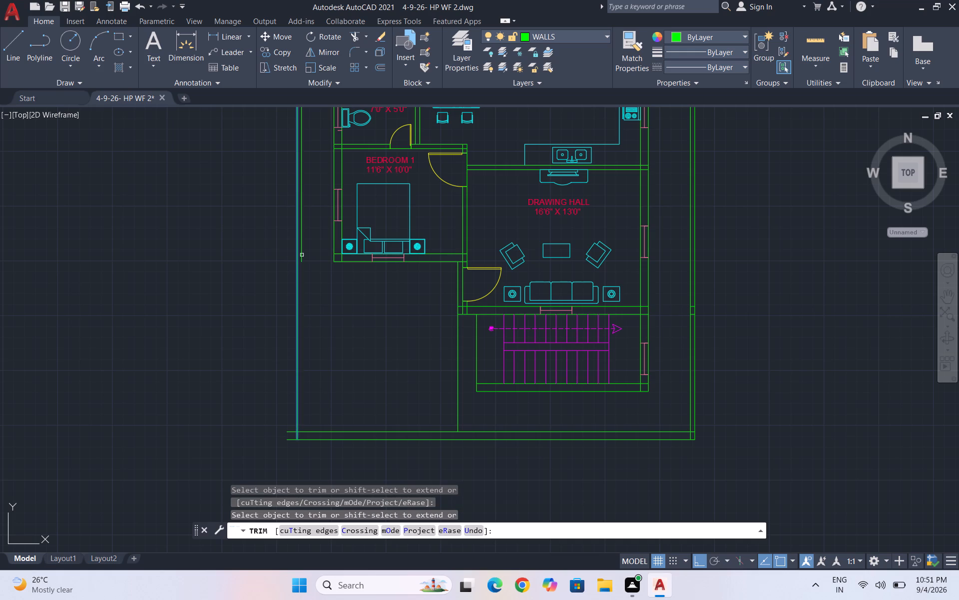
pyautogui.keyDown('shift'); pyautogui.click(303, 255); pyautogui.keyUp('shift')
pyautogui.keyDown('shift'); pyautogui.moveTo(323, 306); pyautogui.dragTo(264, 306); pyautogui.keyUp('shift')
pyautogui.scroll(-2, 262, 306)
pyautogui.press('Escape')
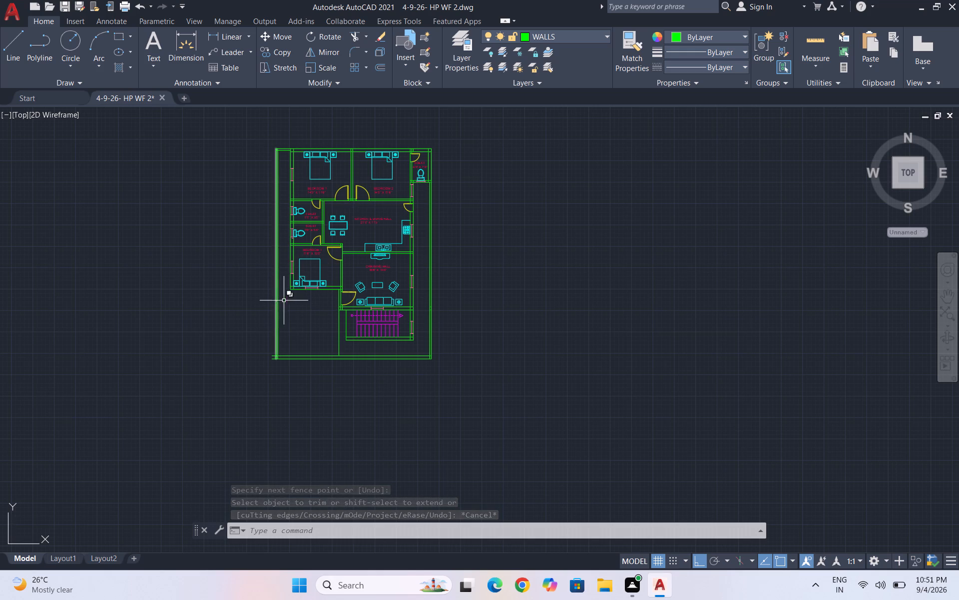
# Quick-measure the side passage gap between the new boundary wall and the house's outer side wall.
pyautogui.click(802, 65)
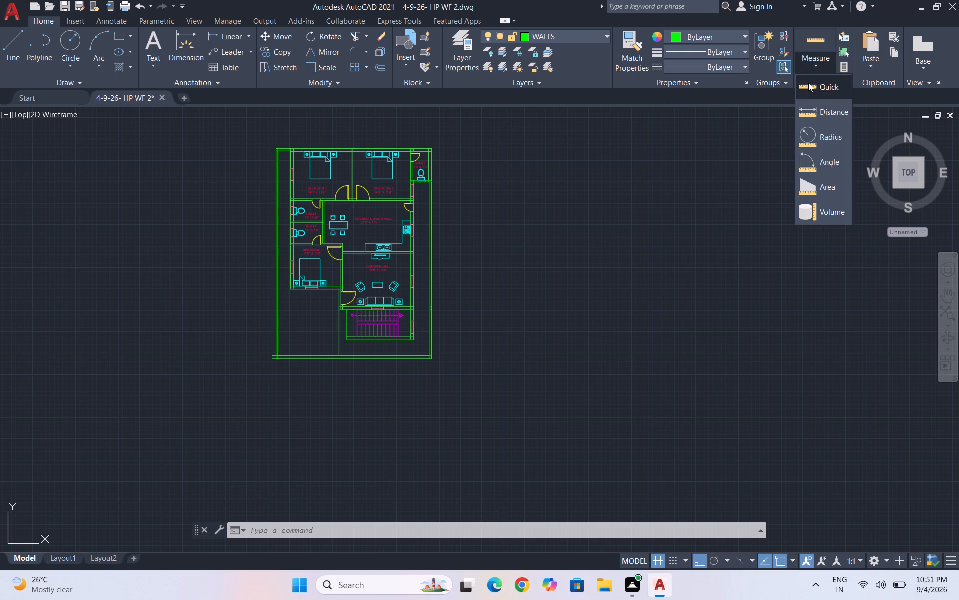
pyautogui.click(807, 87)
pyautogui.scroll(2, 285, 196)
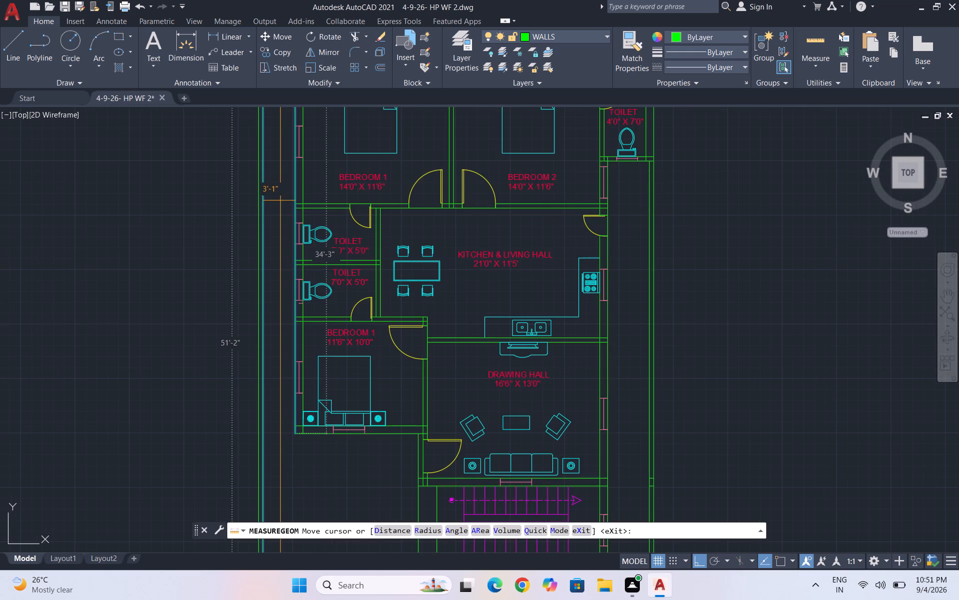
pyautogui.press('Escape')
# Draw an 11'1" horizontal line below the lower BEDROOM 1, from the wall line beside the DRAWING HALL door toward the side passage.
pyautogui.scroll(-2, 269, 200)
pyautogui.scroll(2, 281, 318)
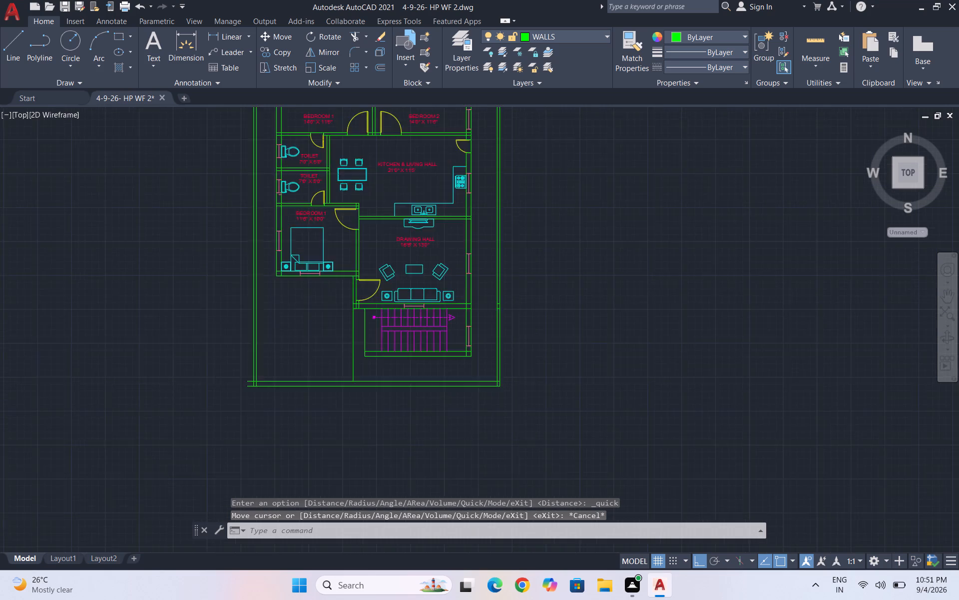
pyautogui.scroll(1, 297, 295)
pyautogui.press('l')
pyautogui.press('Return')
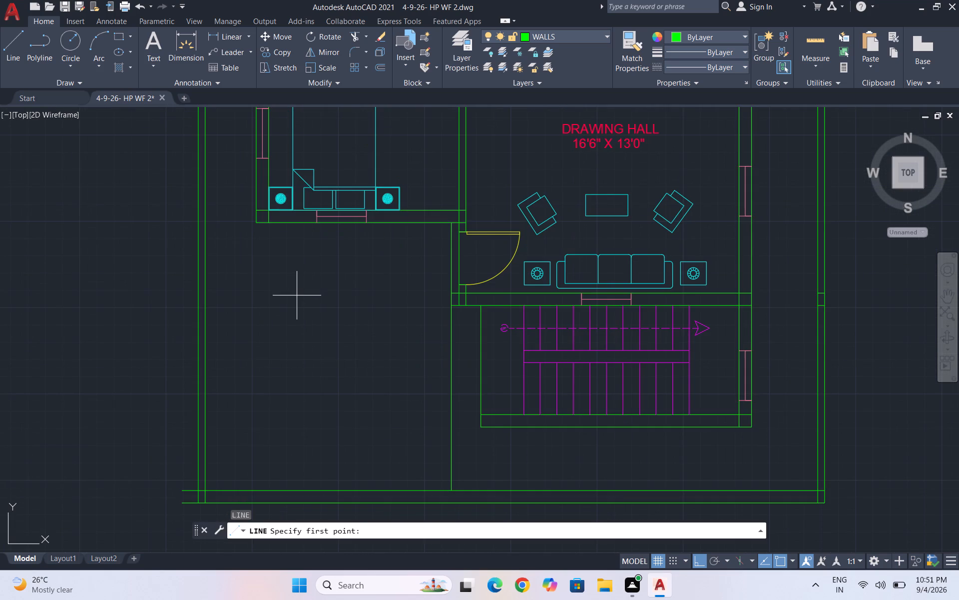
pyautogui.click(450, 259)
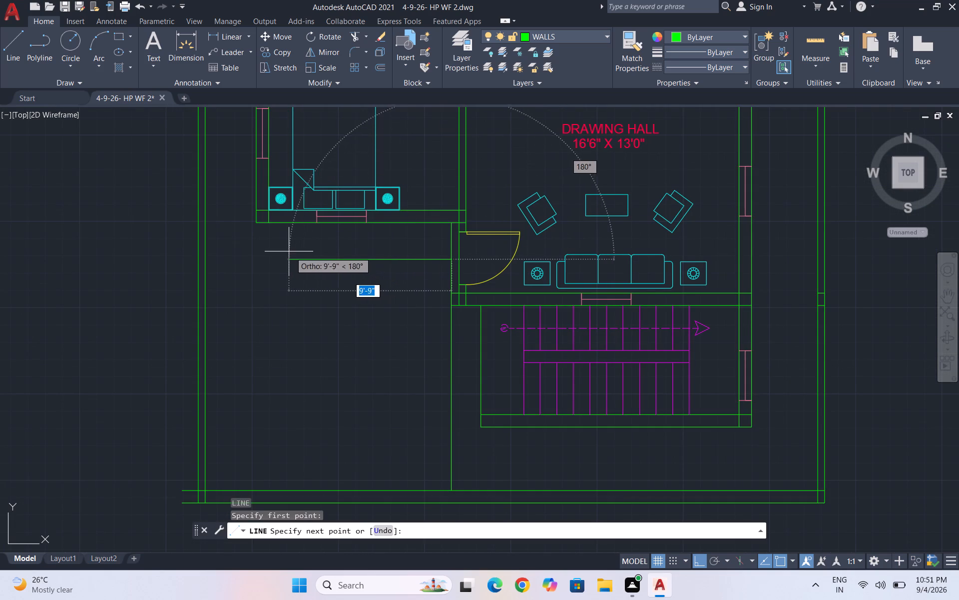
pyautogui.write('11\'1"')
pyautogui.press('Return')
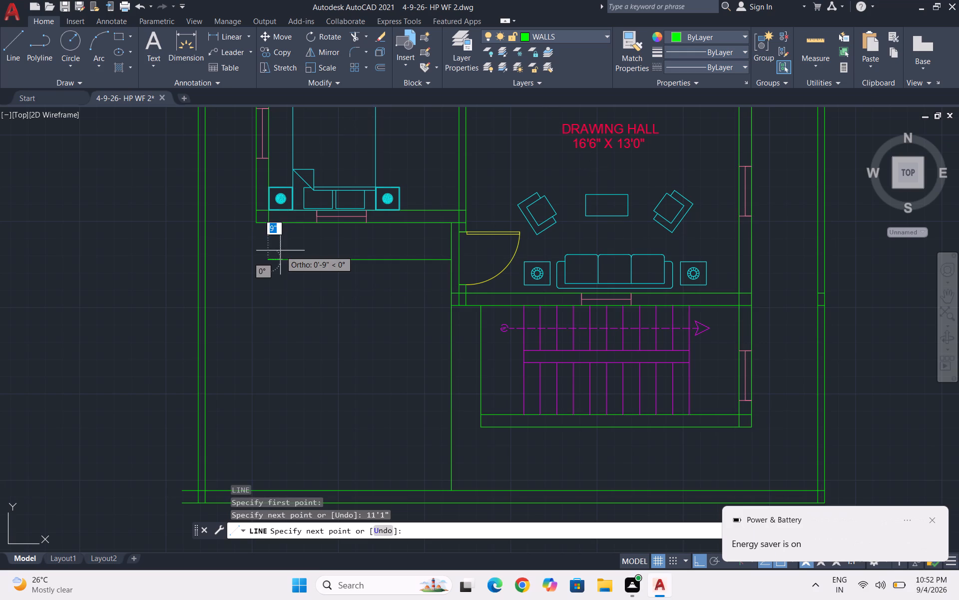
pyautogui.click(272, 251)
pyautogui.press('Escape')
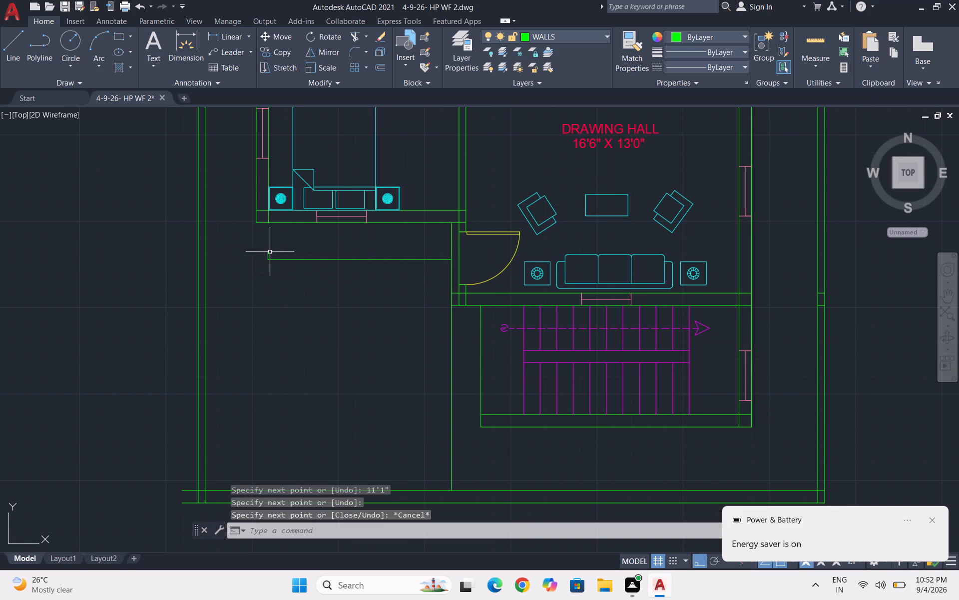
# Erase the stray short segment at the passage-side end of the new 11'1" line.
pyautogui.scroll(3, 258, 258)
pyautogui.moveTo(305, 245); pyautogui.dragTo(294, 243)
pyautogui.click(250, 244)
pyautogui.press('Delete')
pyautogui.press('Escape')
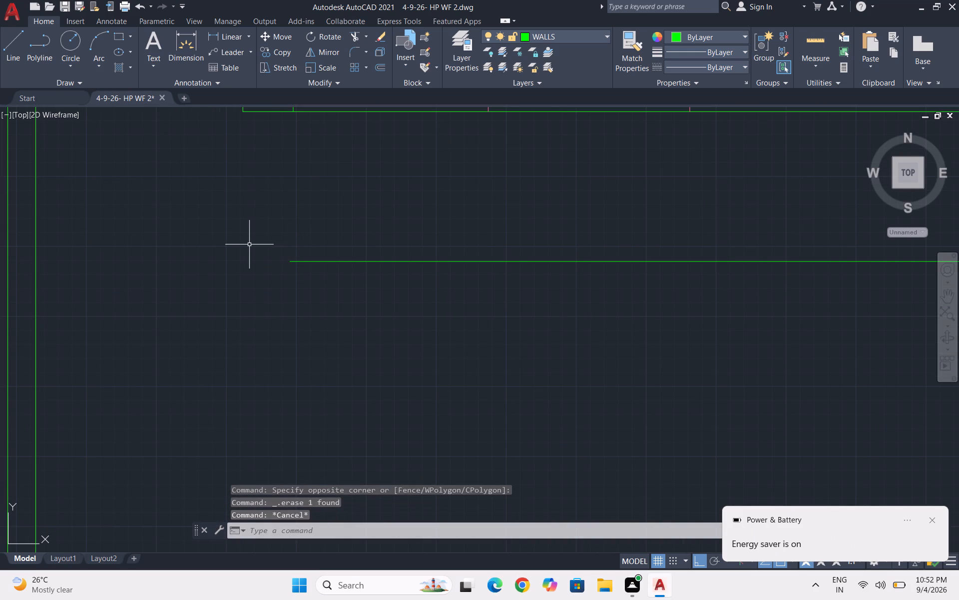
pyautogui.press('Escape')
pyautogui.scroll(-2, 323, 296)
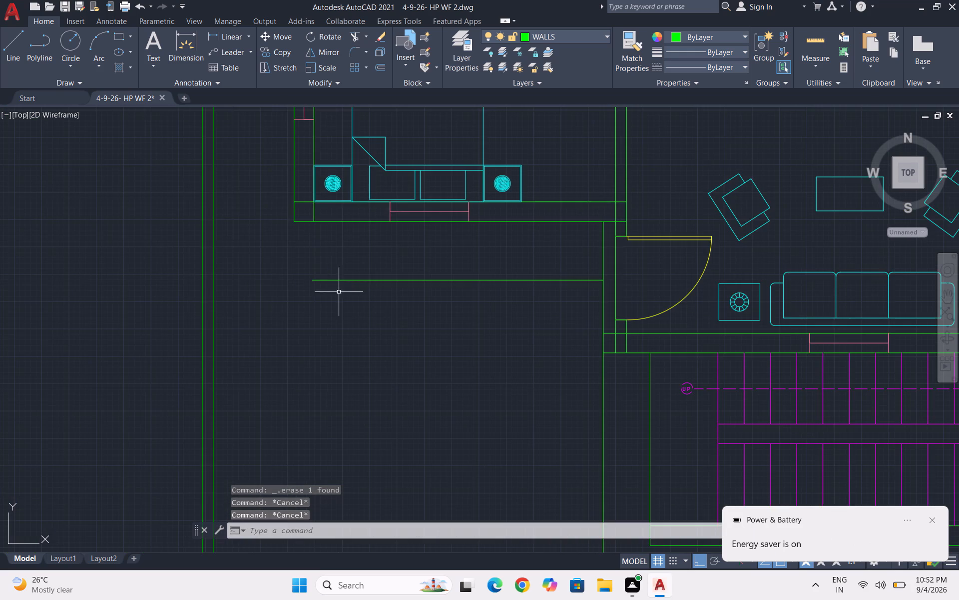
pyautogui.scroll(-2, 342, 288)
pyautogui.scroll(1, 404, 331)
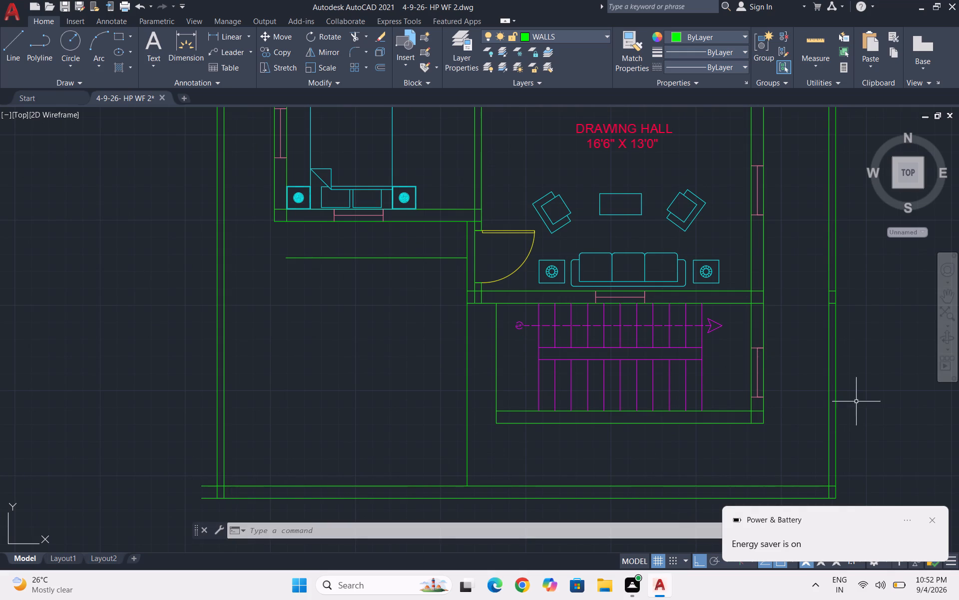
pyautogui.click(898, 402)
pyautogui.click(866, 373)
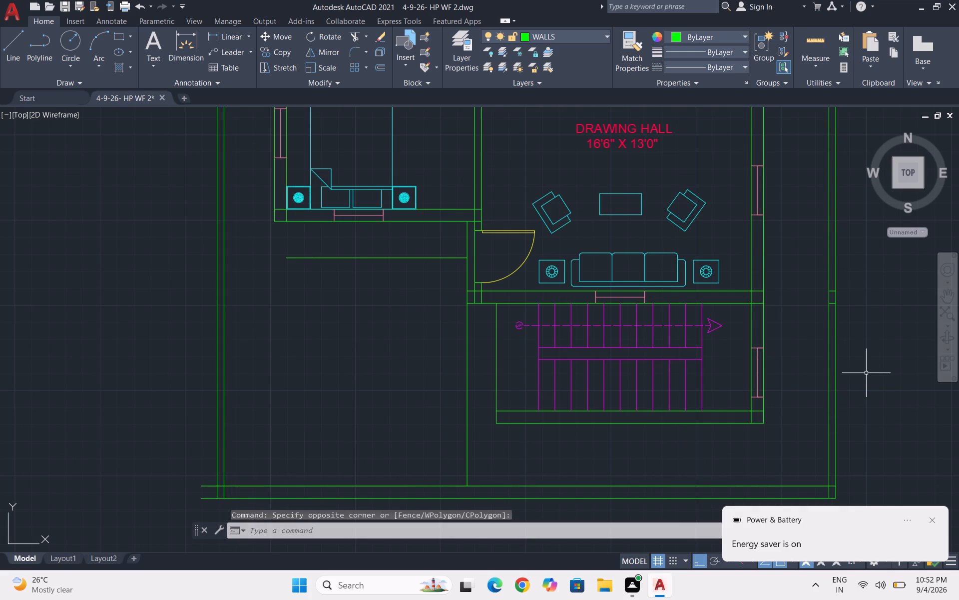
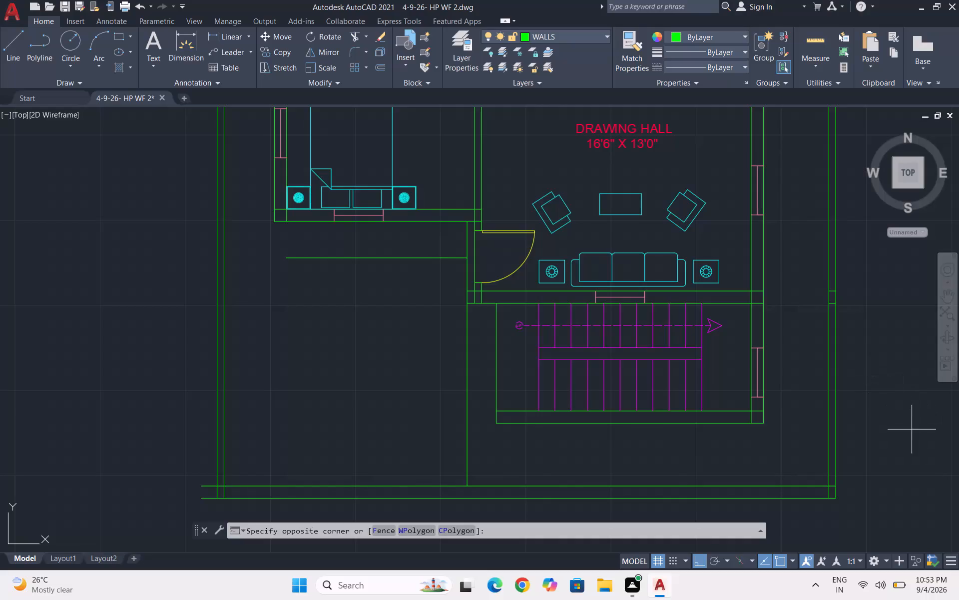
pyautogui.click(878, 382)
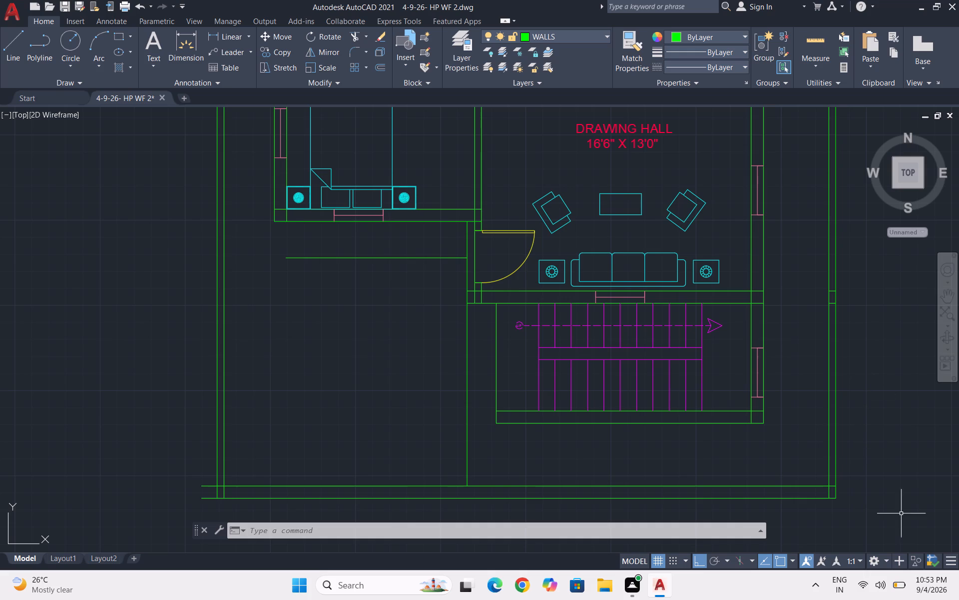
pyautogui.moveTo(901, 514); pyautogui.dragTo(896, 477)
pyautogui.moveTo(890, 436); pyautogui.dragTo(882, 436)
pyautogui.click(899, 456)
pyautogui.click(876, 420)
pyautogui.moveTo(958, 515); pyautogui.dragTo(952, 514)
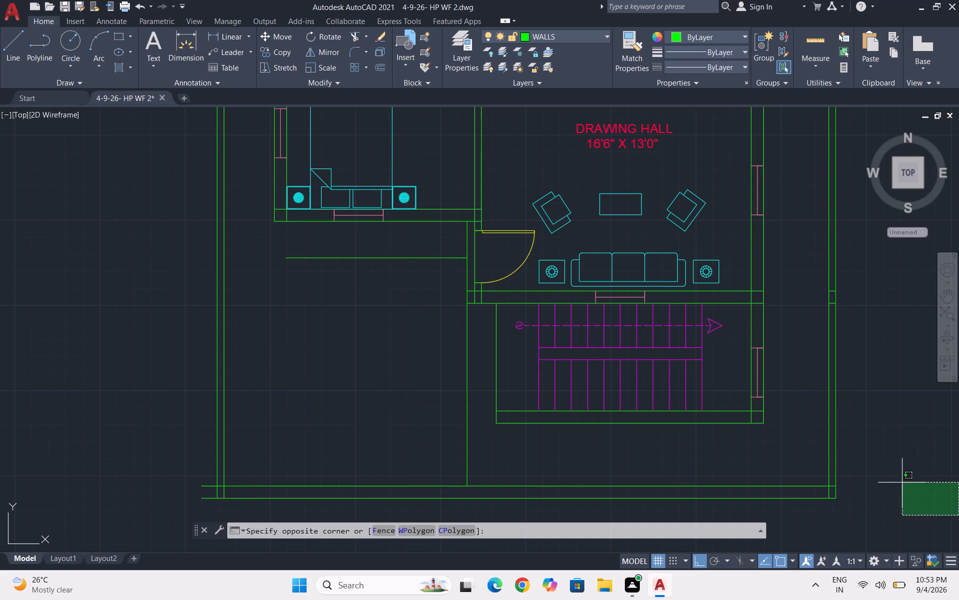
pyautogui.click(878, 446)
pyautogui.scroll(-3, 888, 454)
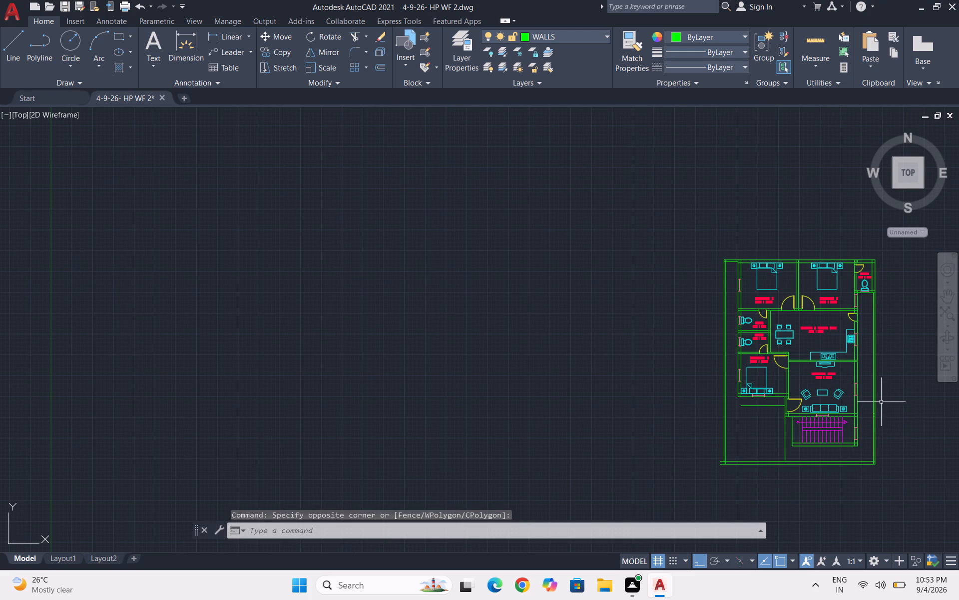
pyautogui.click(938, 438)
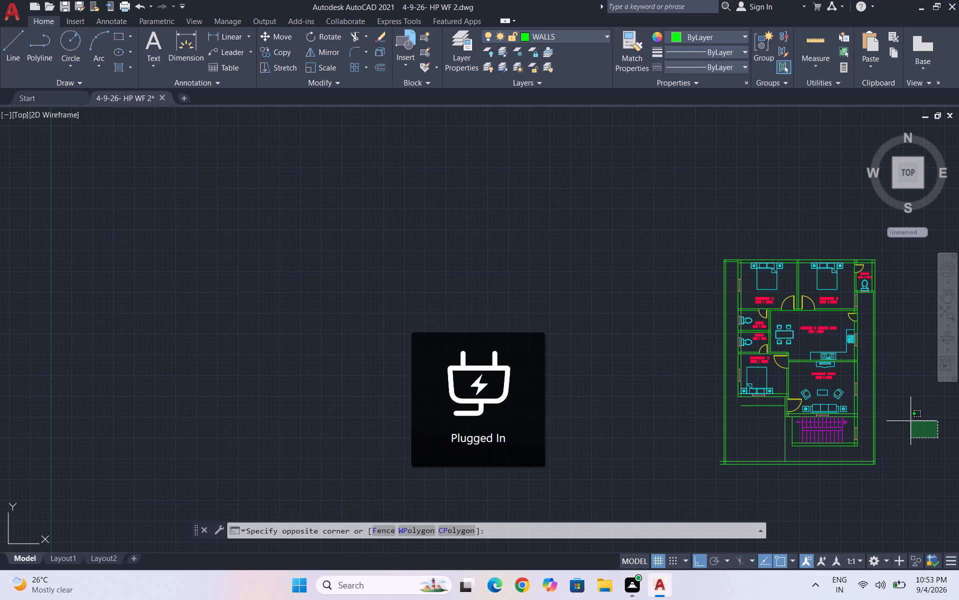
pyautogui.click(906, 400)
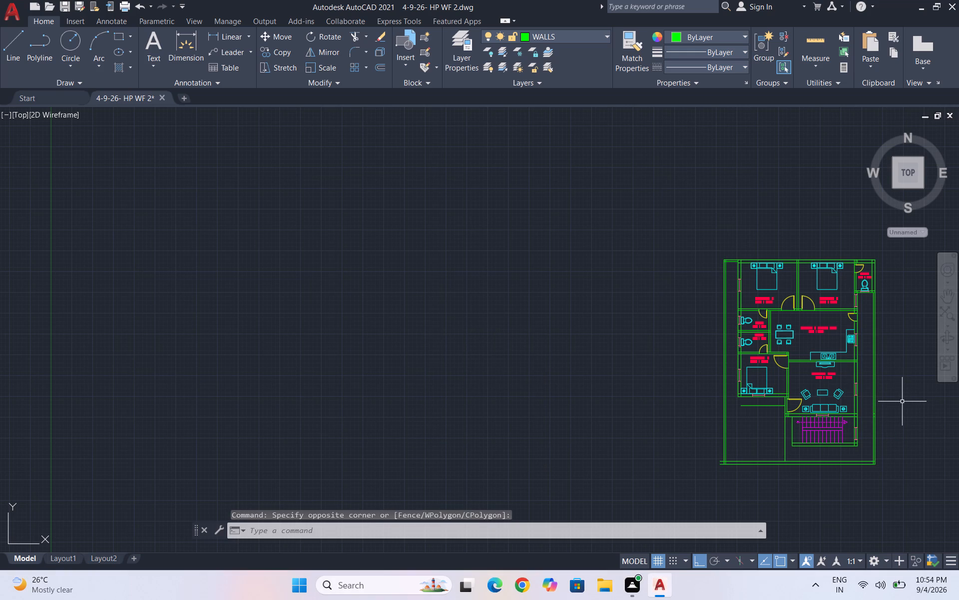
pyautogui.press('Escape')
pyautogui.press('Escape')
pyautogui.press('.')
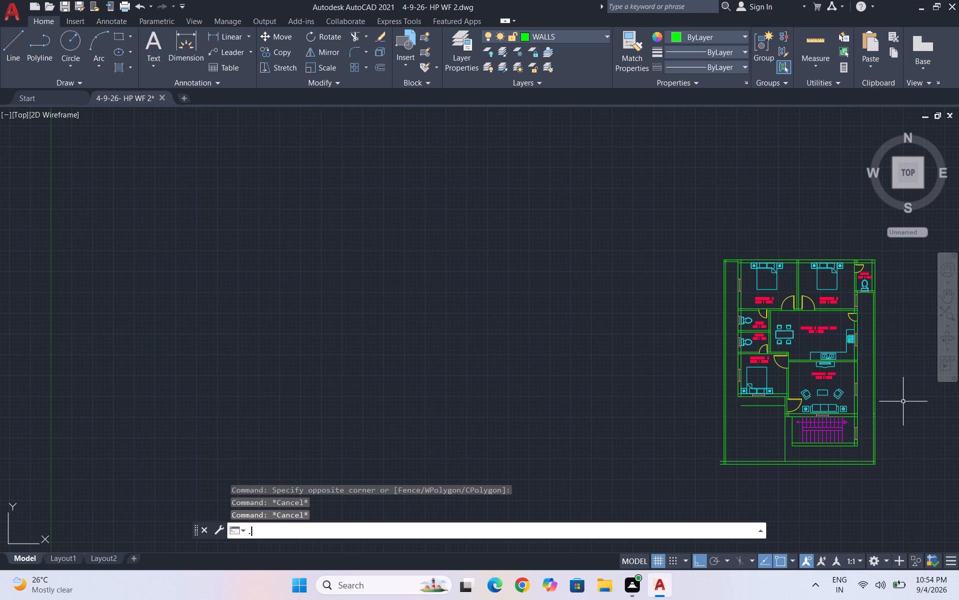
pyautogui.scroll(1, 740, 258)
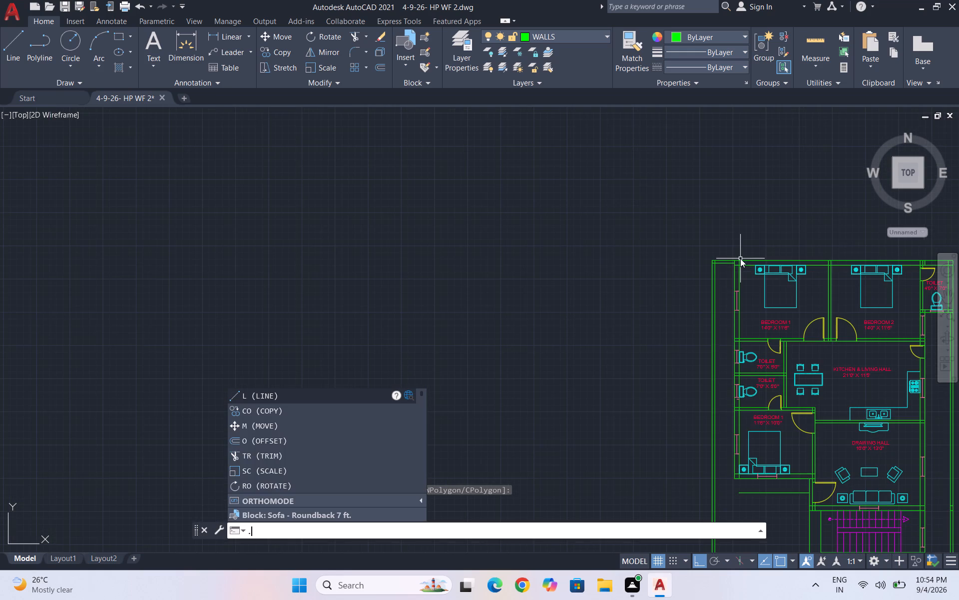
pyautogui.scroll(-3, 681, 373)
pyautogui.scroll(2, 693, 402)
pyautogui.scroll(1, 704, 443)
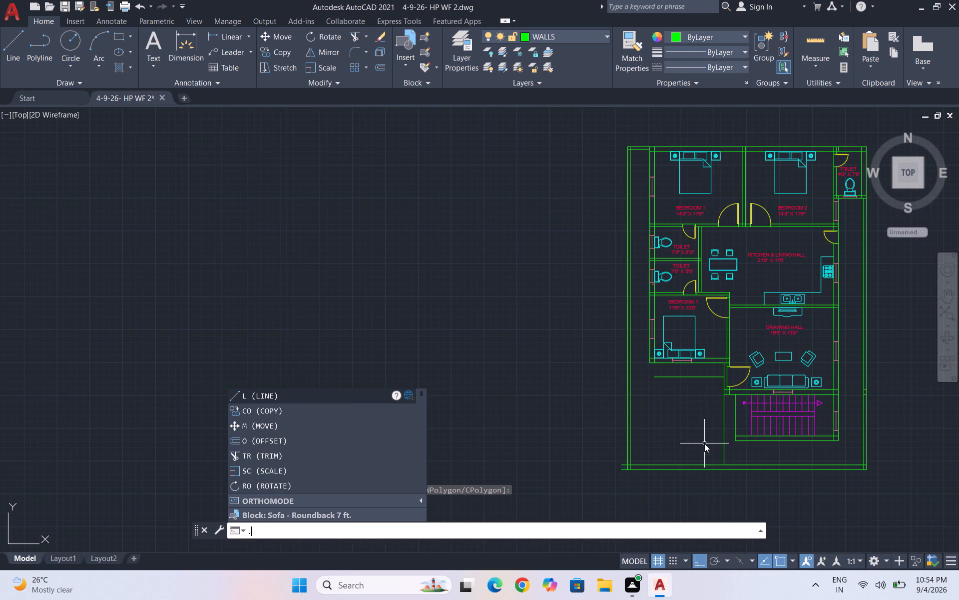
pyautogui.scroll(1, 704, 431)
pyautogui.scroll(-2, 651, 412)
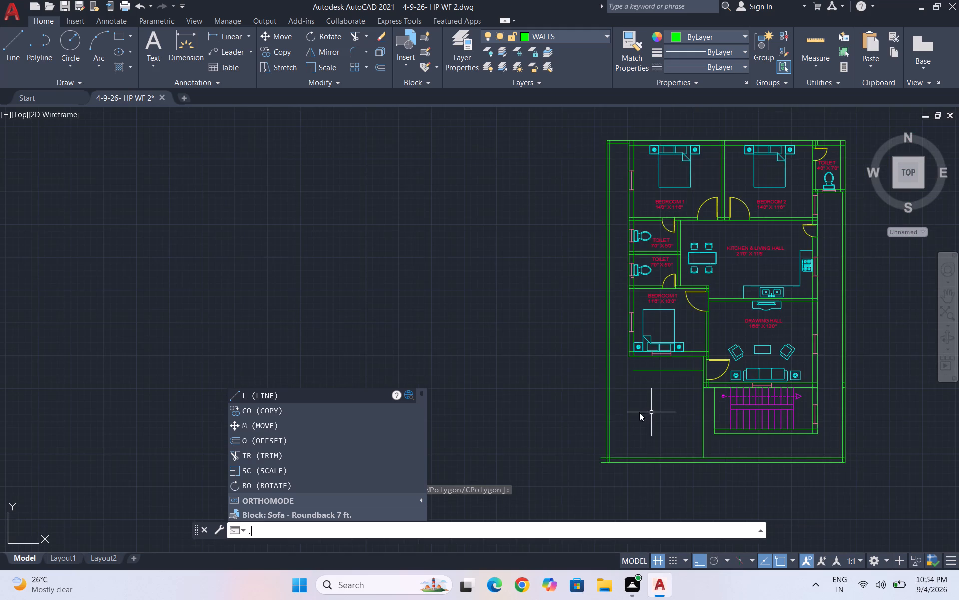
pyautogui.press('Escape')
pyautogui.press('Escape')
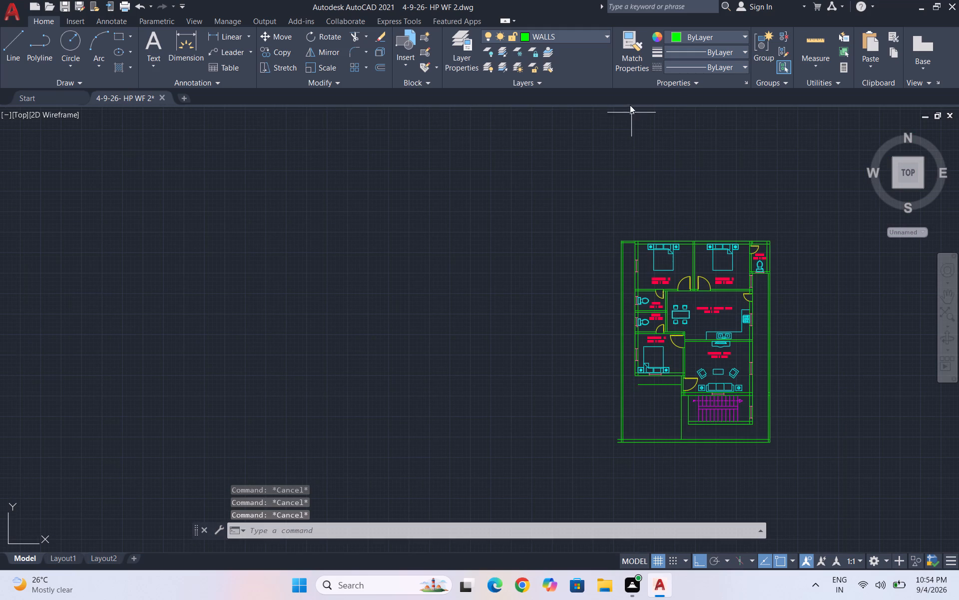
# Make FURITURE the current layer and insert the Vehicles - Metric block in the empty space beside the floor plan.
pyautogui.click(575, 32)
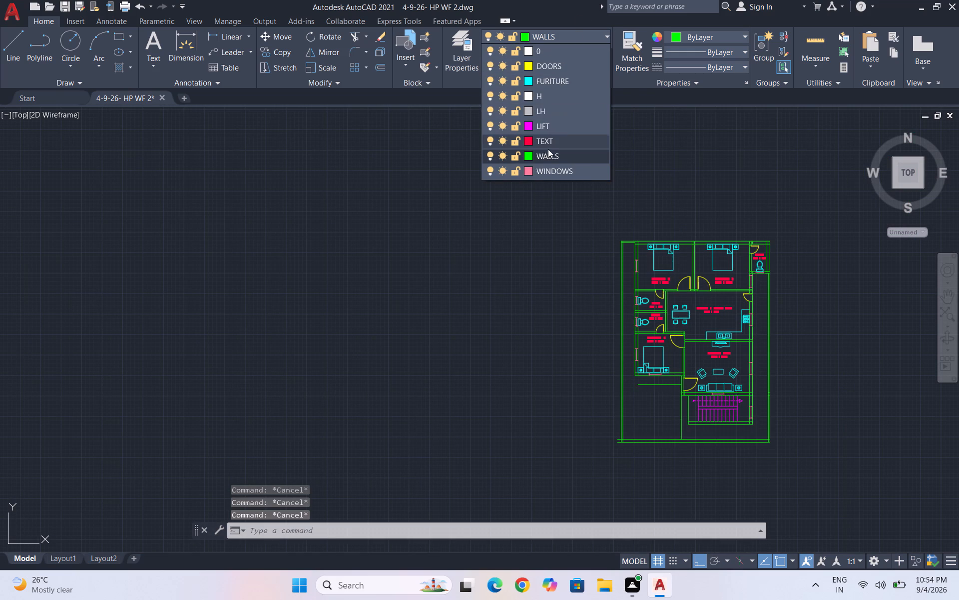
pyautogui.click(566, 84)
pyautogui.scroll(1, 667, 420)
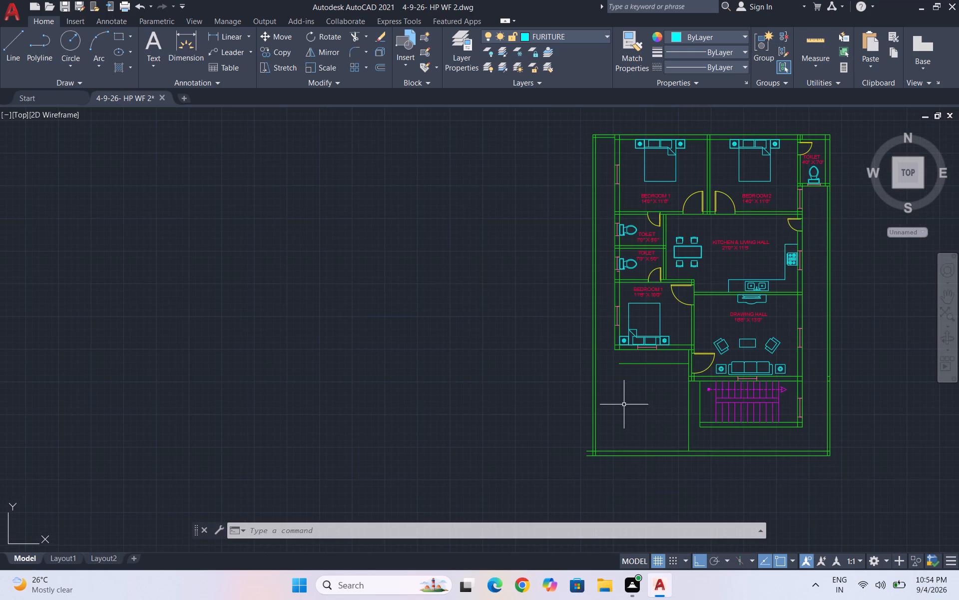
pyautogui.write('TP')
pyautogui.press('Return')
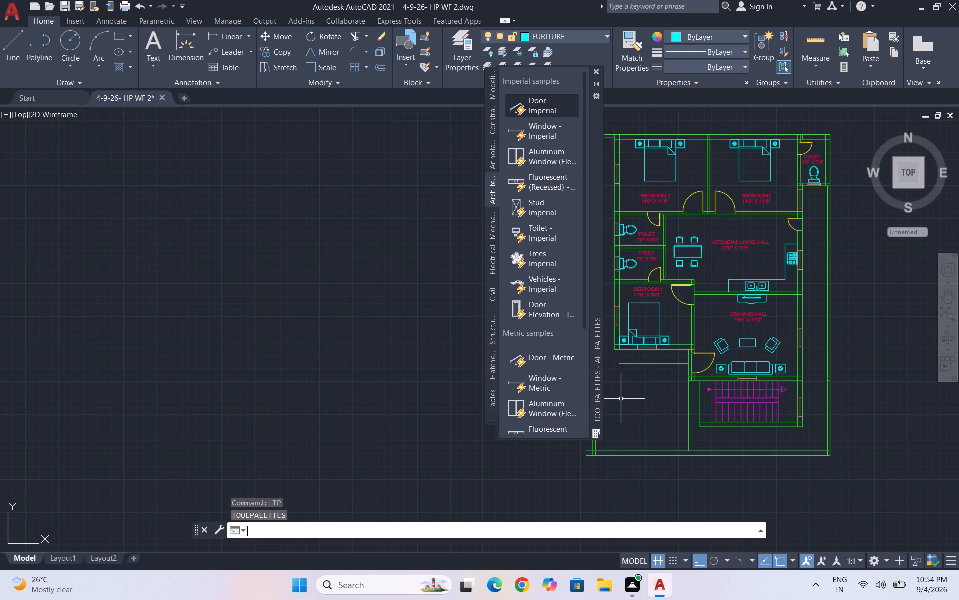
pyautogui.scroll(1, 624, 383)
pyautogui.scroll(-3, 524, 335)
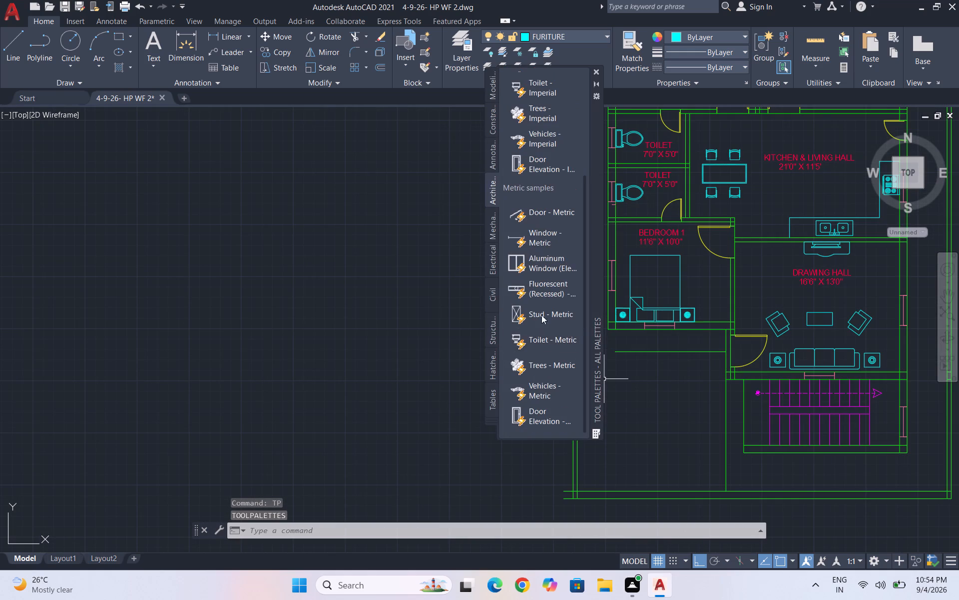
pyautogui.click(542, 388)
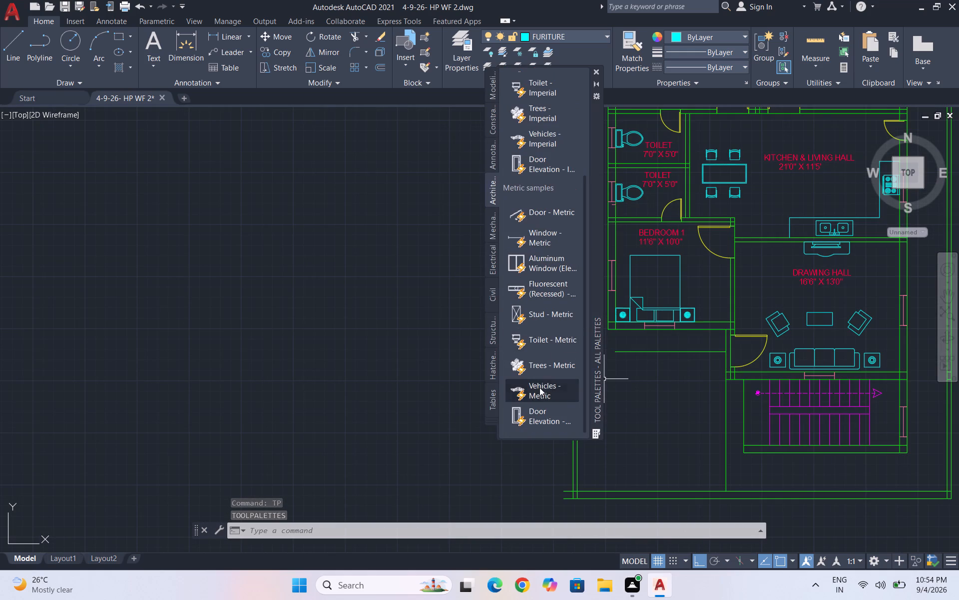
pyautogui.click(307, 367)
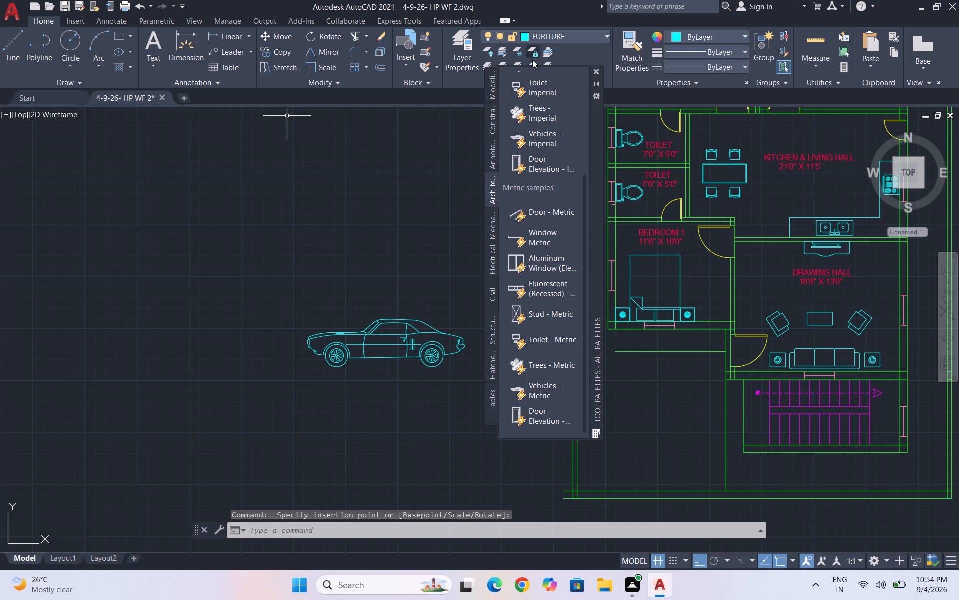
pyautogui.click(595, 68)
pyautogui.press('Escape')
# Switch the inserted vehicle block to the Sports Car (Top) view.
pyautogui.moveTo(494, 420); pyautogui.dragTo(447, 407)
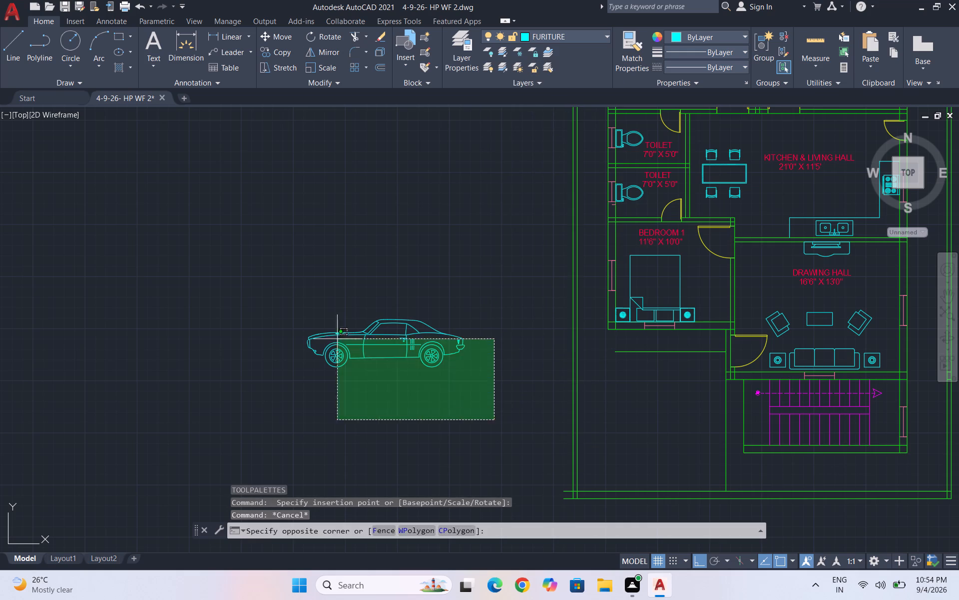
pyautogui.click(259, 283)
pyautogui.click(296, 377)
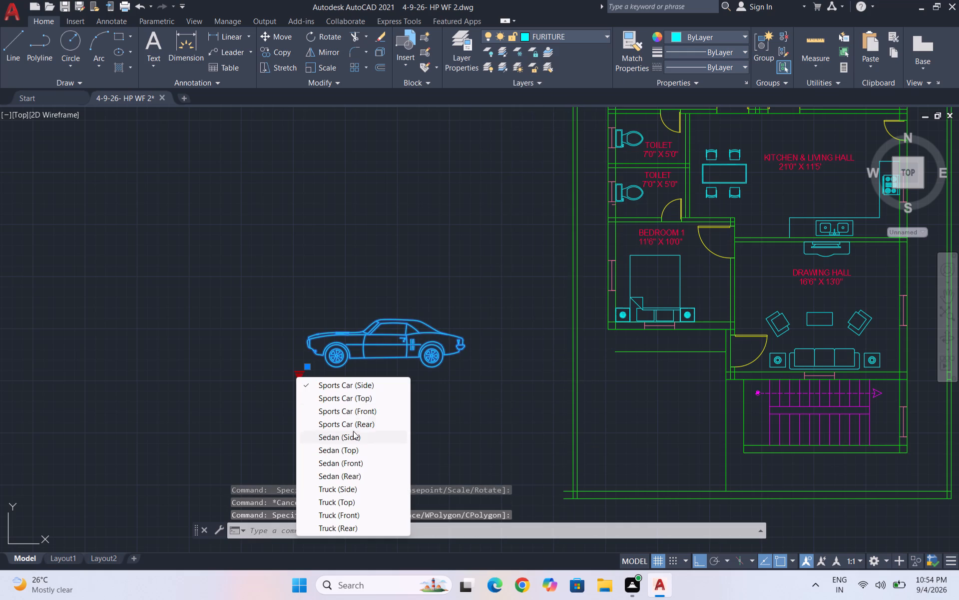
pyautogui.click(365, 401)
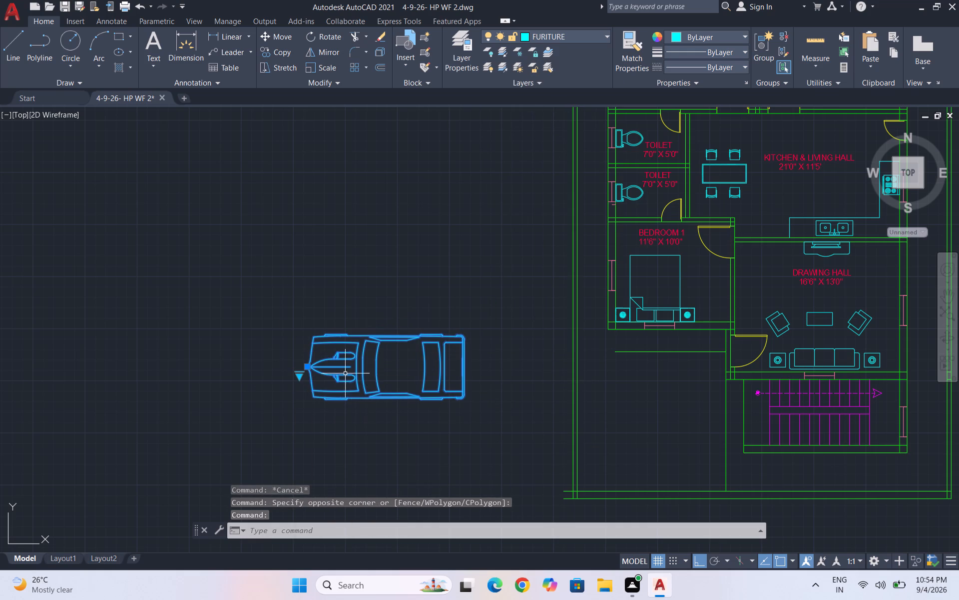
pyautogui.press('Escape')
# Rotate the top-view car a quarter turn about its nose so it points toward the top of the plan.
pyautogui.moveTo(480, 457); pyautogui.dragTo(470, 427)
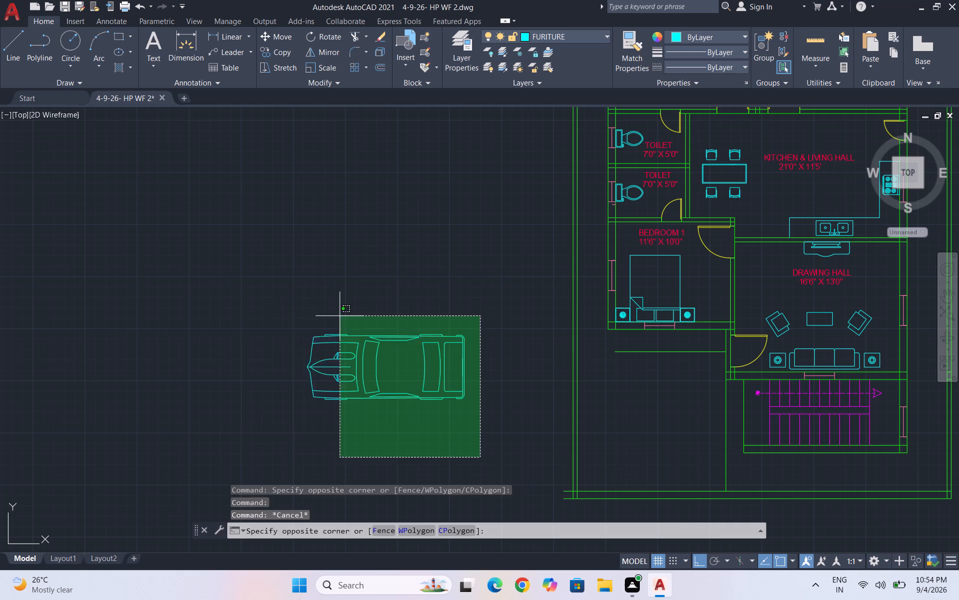
pyautogui.click(170, 266)
pyautogui.write('RO')
pyautogui.press('Return')
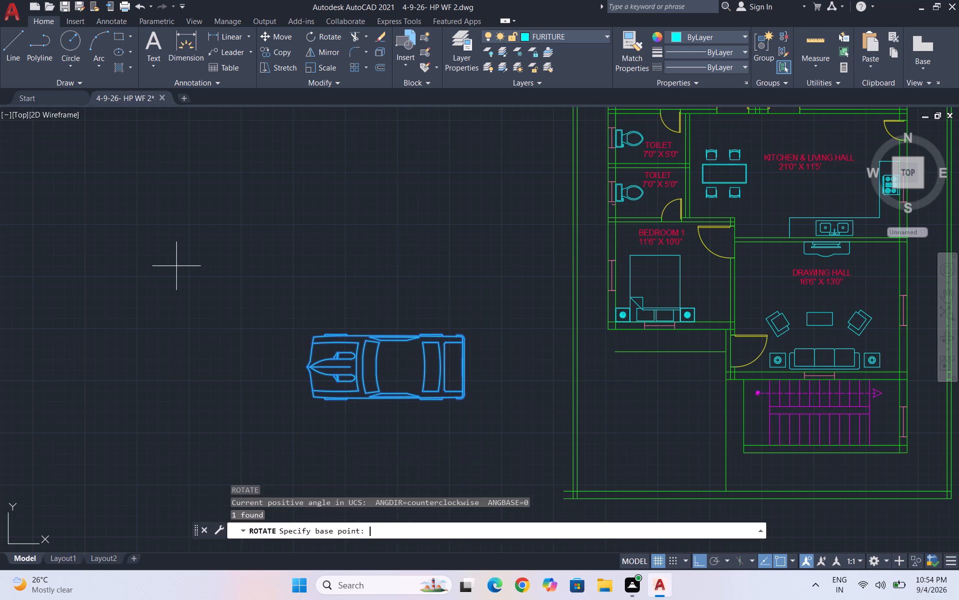
pyautogui.click(303, 369)
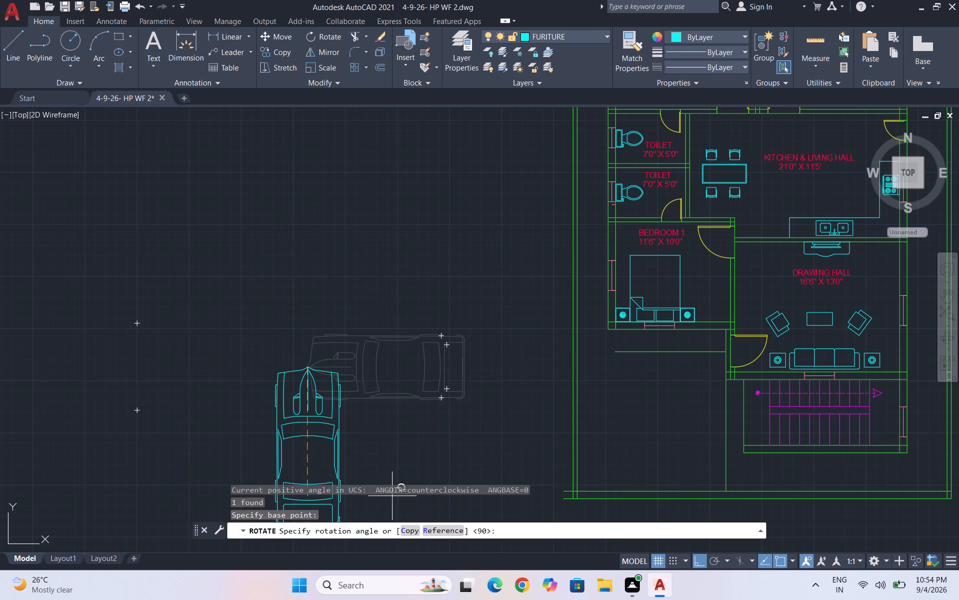
pyautogui.click(284, 504)
# Copy the rotated car about 34' horizontally into the open front area below the lower BEDROOM 1.
pyautogui.scroll(-3, 331, 346)
pyautogui.scroll(2, 327, 364)
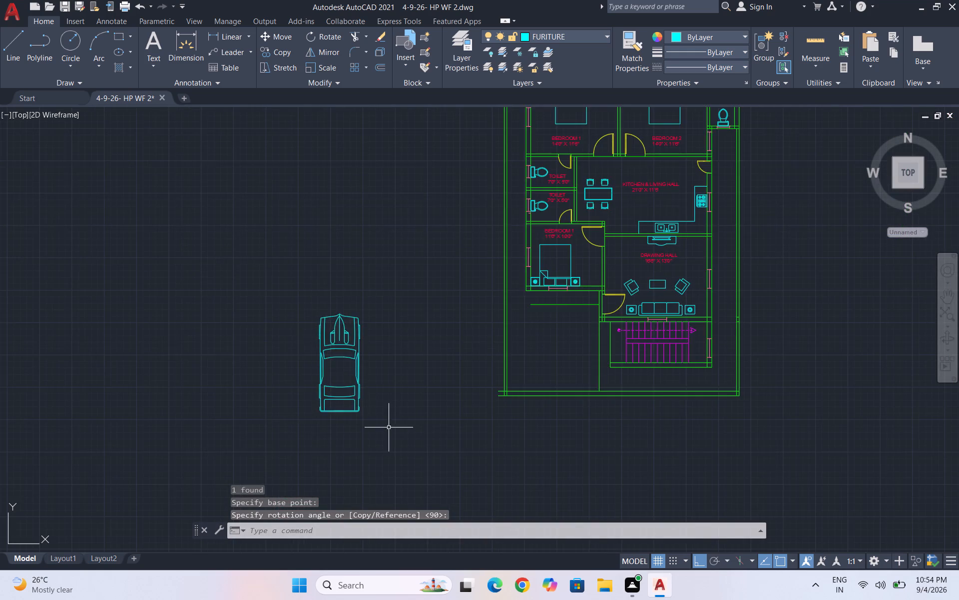
pyautogui.moveTo(398, 433); pyautogui.dragTo(396, 426)
pyautogui.scroll(1, 399, 433)
pyautogui.click(204, 206)
pyautogui.write('CO')
pyautogui.press('Return')
pyautogui.click(299, 318)
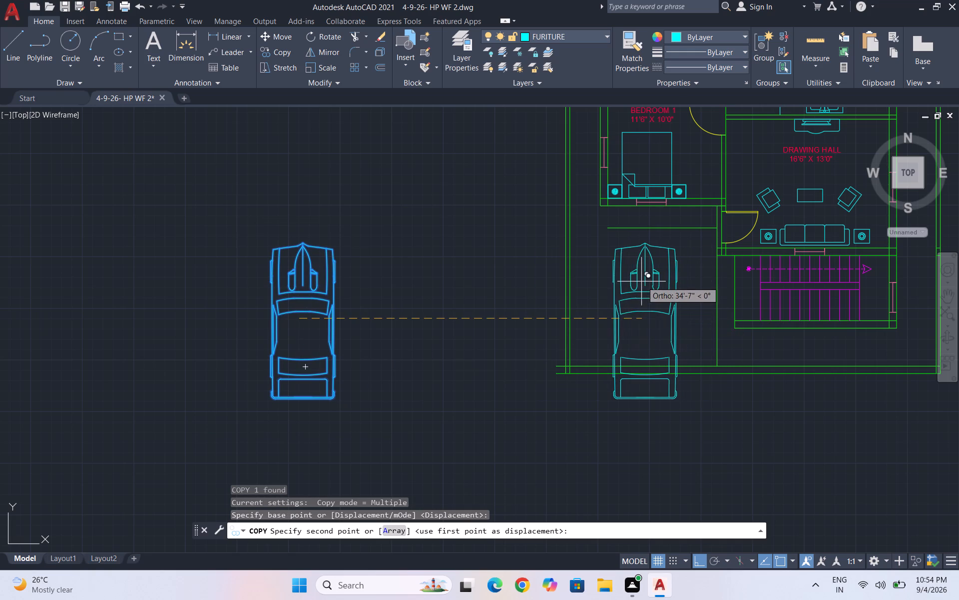
pyautogui.click(638, 275)
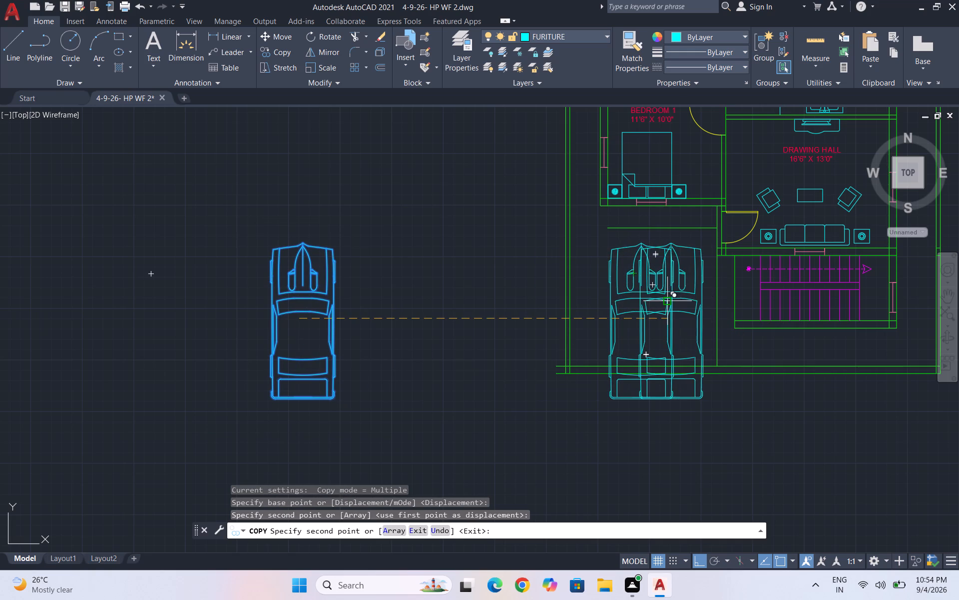
pyautogui.press('Escape')
# Scale the copied car down from its nose so it fits above the plot's bottom boundary line.
pyautogui.moveTo(682, 309); pyautogui.dragTo(659, 291)
pyautogui.click(610, 258)
pyautogui.write('SC')
pyautogui.press('Return')
pyautogui.click(645, 259)
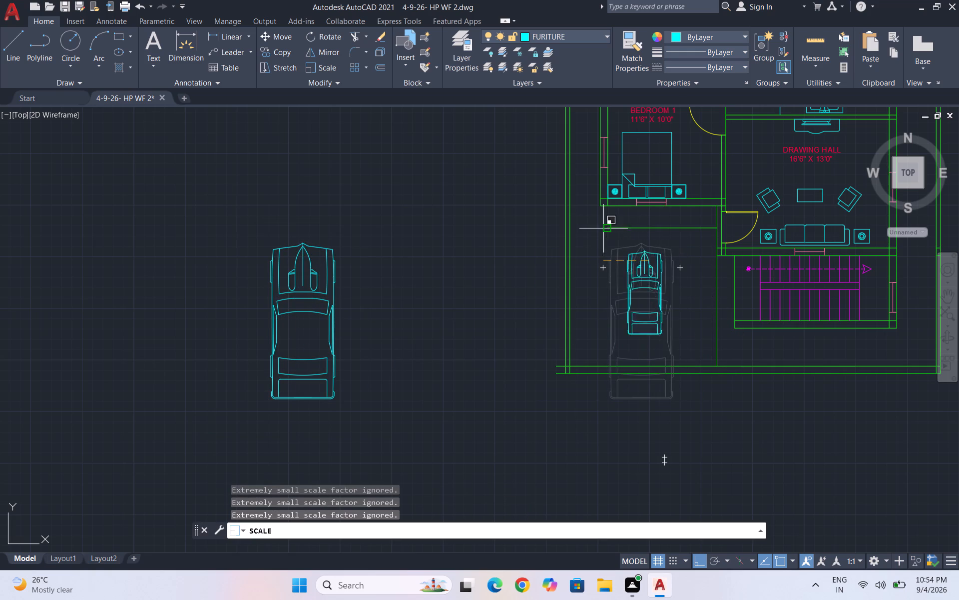
pyautogui.click(587, 190)
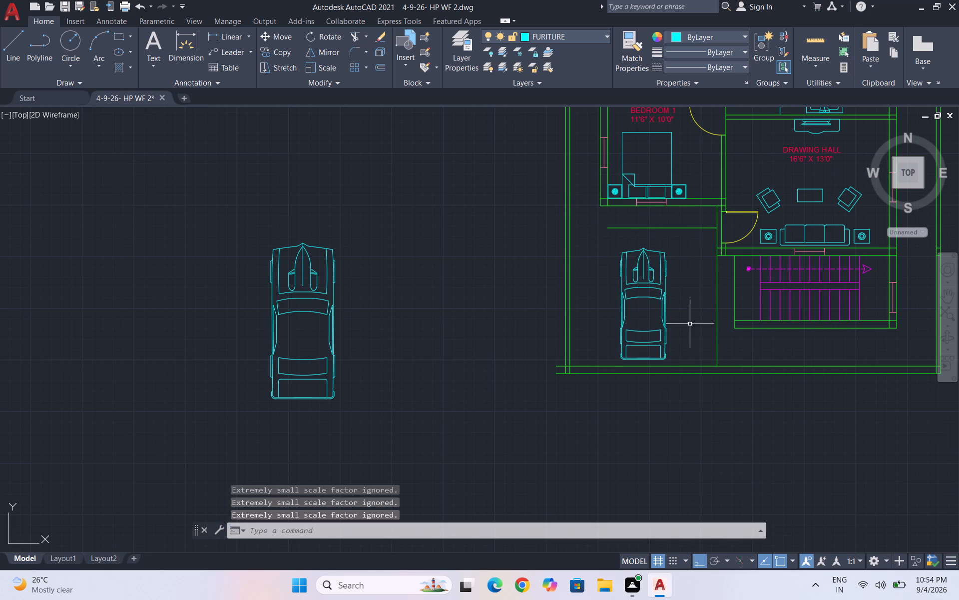
# Move the scaled car about 1'-4" horizontally toward the outer side boundary wall, away from the DRAWING HALL side.
pyautogui.moveTo(684, 317); pyautogui.dragTo(680, 311)
pyautogui.click(609, 253)
pyautogui.press('m')
pyautogui.press('Return')
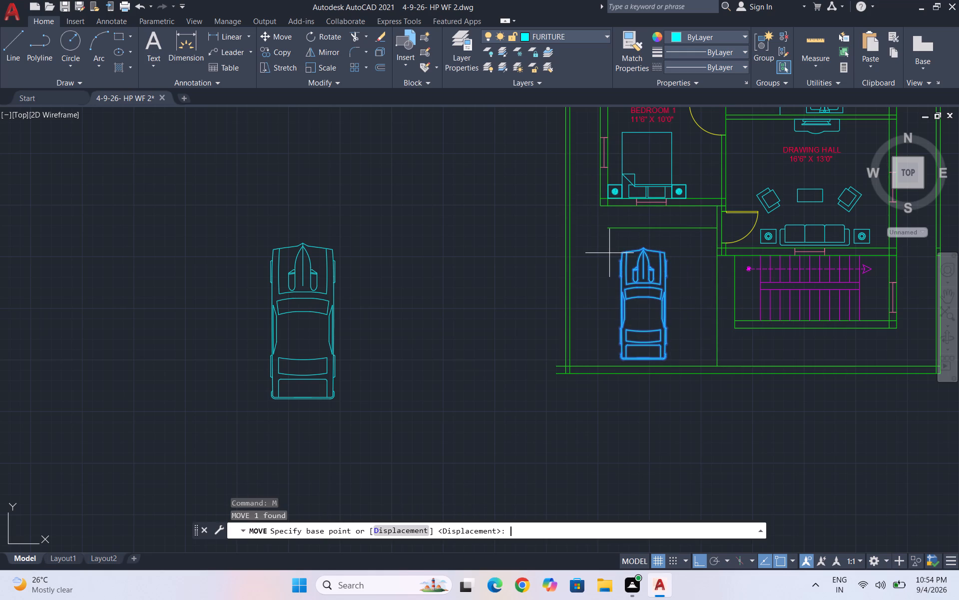
pyautogui.scroll(2, 647, 238)
pyautogui.click(634, 261)
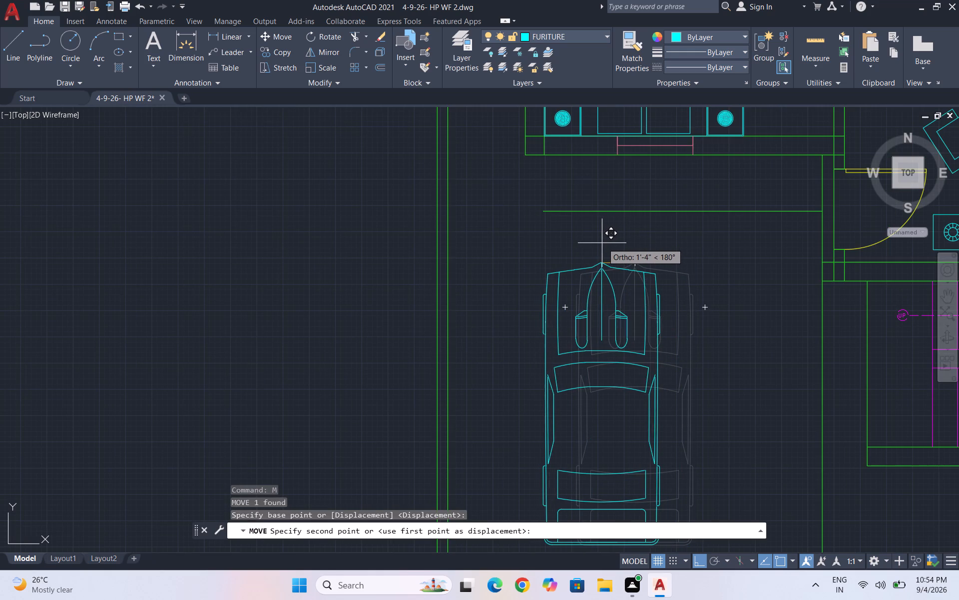
pyautogui.click(603, 243)
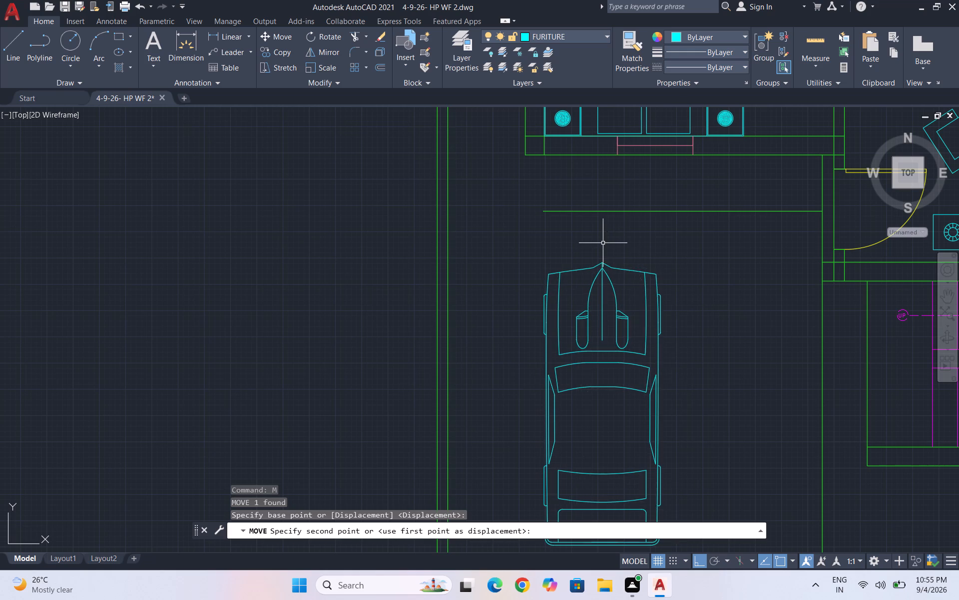
# Move the parked car about 8" straight up toward the line below the lower BEDROOM 1.
pyautogui.scroll(-4, 583, 251)
pyautogui.scroll(2, 555, 269)
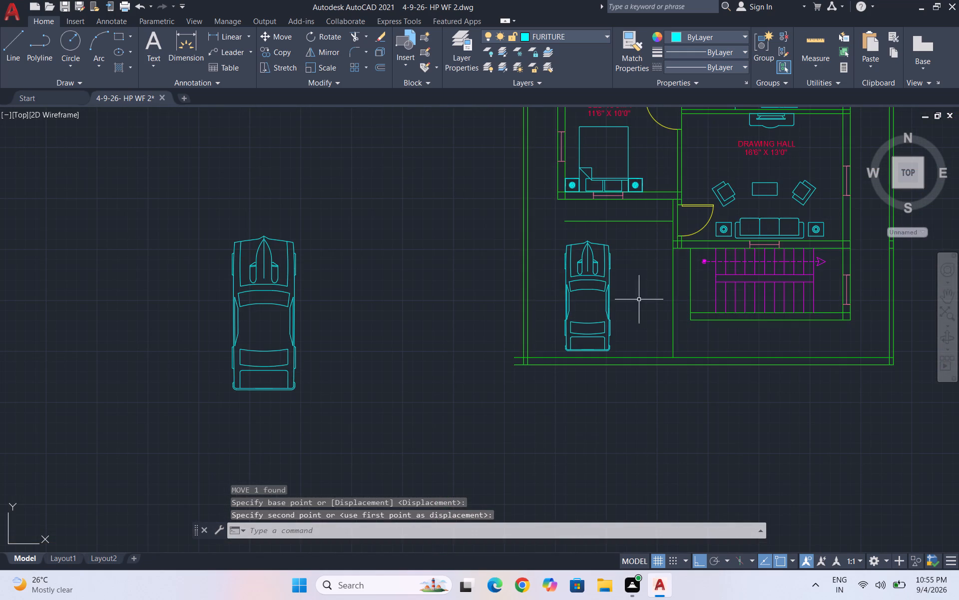
pyautogui.moveTo(638, 299); pyautogui.dragTo(616, 287)
pyautogui.click(575, 245)
pyautogui.press('m')
pyautogui.press('Return')
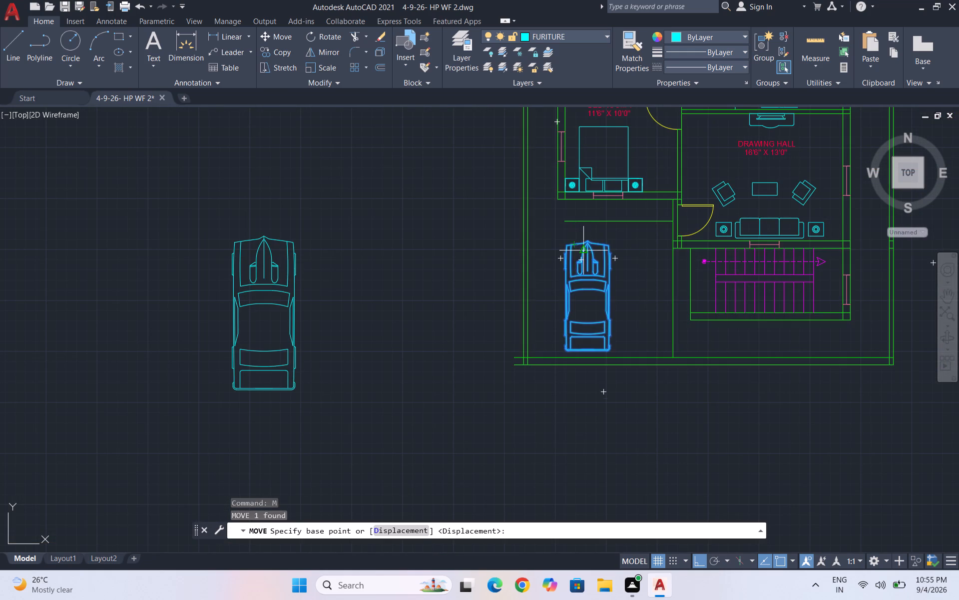
pyautogui.scroll(2, 586, 247)
pyautogui.click(587, 227)
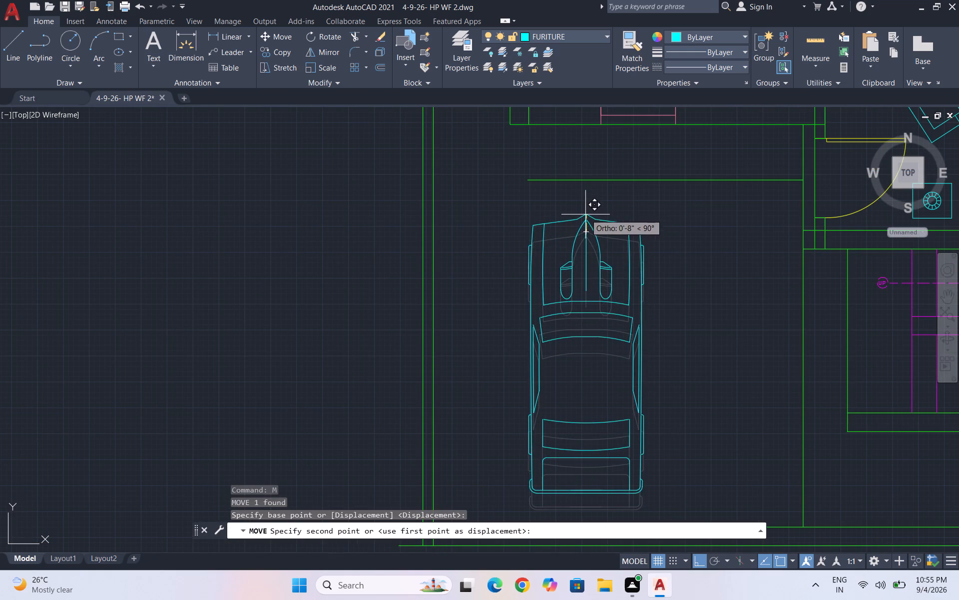
pyautogui.click(585, 214)
pyautogui.scroll(-3, 570, 209)
pyautogui.press('Escape')
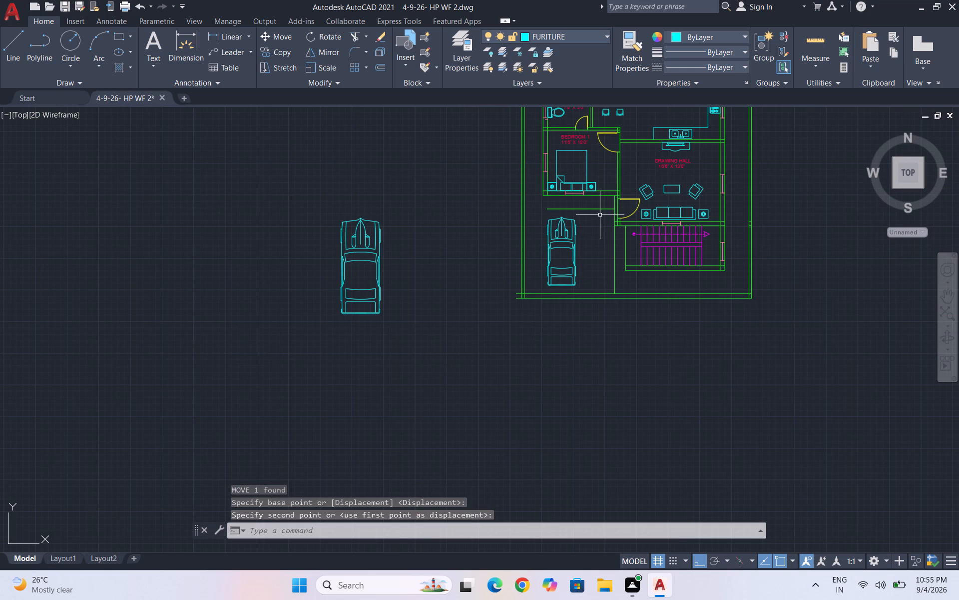
# Trim the overlapping wall lines at the upper-left corners of the 14'0" X 11'6" BEDROOM 1 and the outer boundary.
pyautogui.scroll(-1, 533, 261)
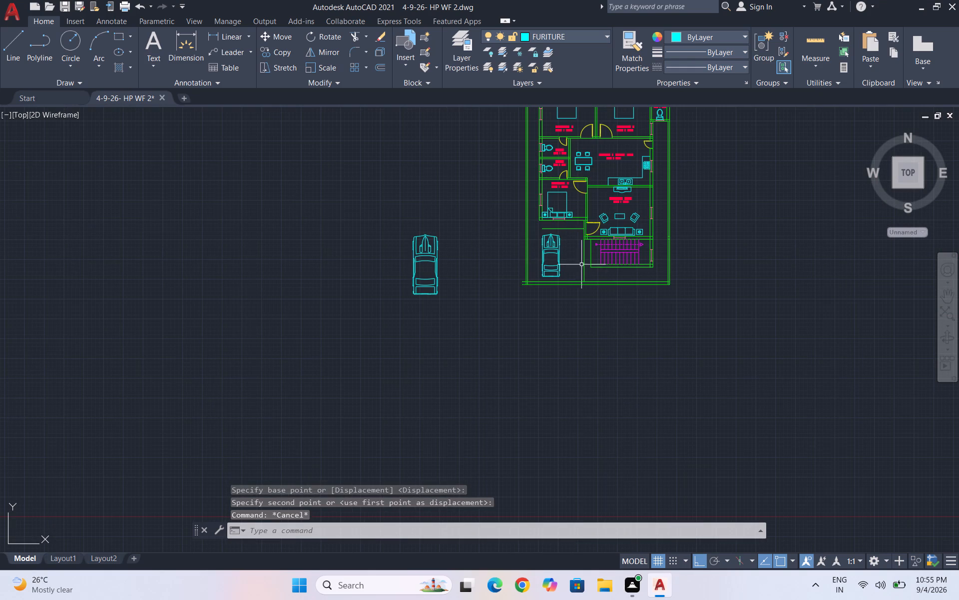
pyautogui.scroll(-1, 440, 342)
pyautogui.scroll(2, 545, 193)
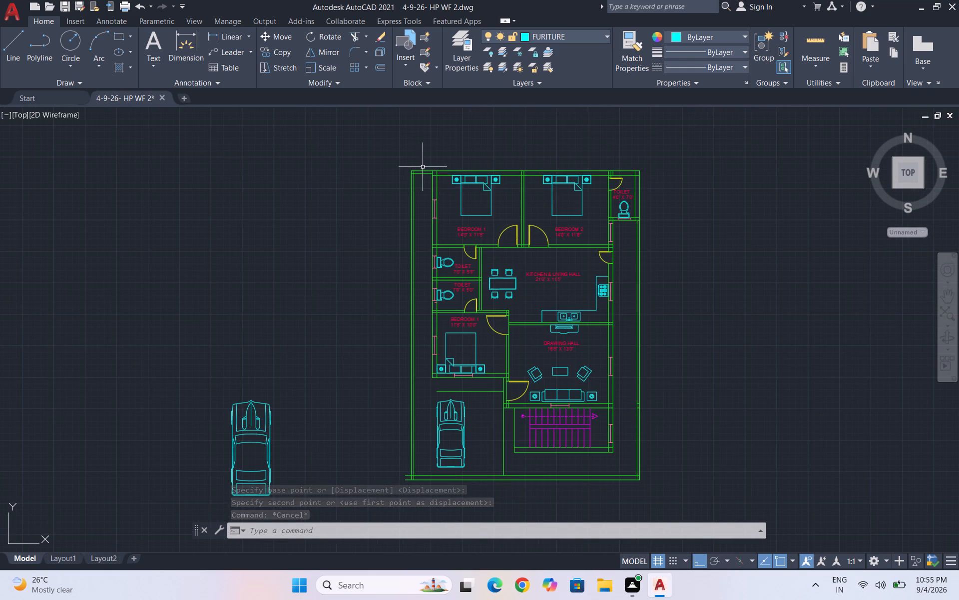
pyautogui.scroll(5, 423, 167)
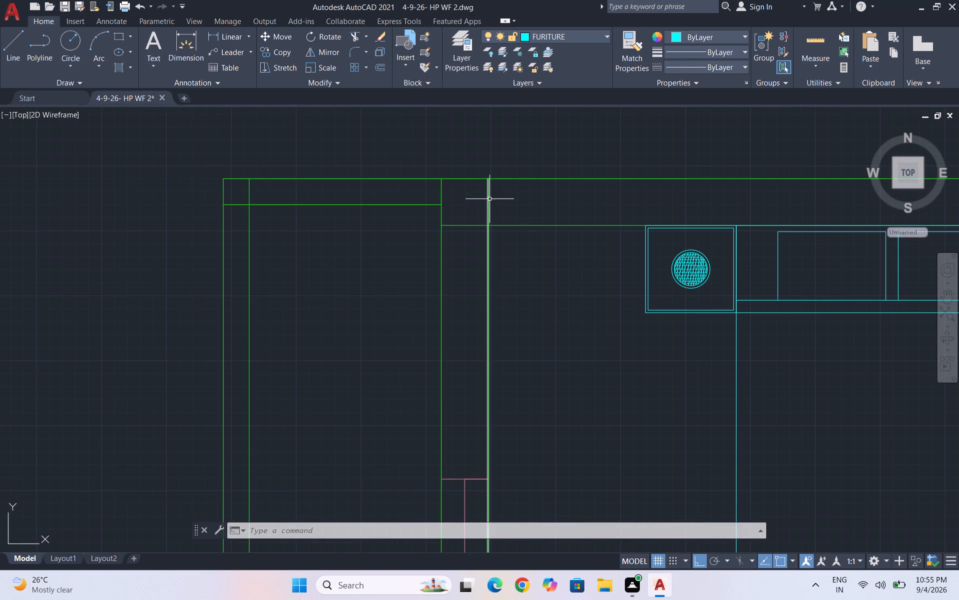
pyautogui.write('TR')
pyautogui.press('Return')
pyautogui.press('\\')
pyautogui.press('Return')
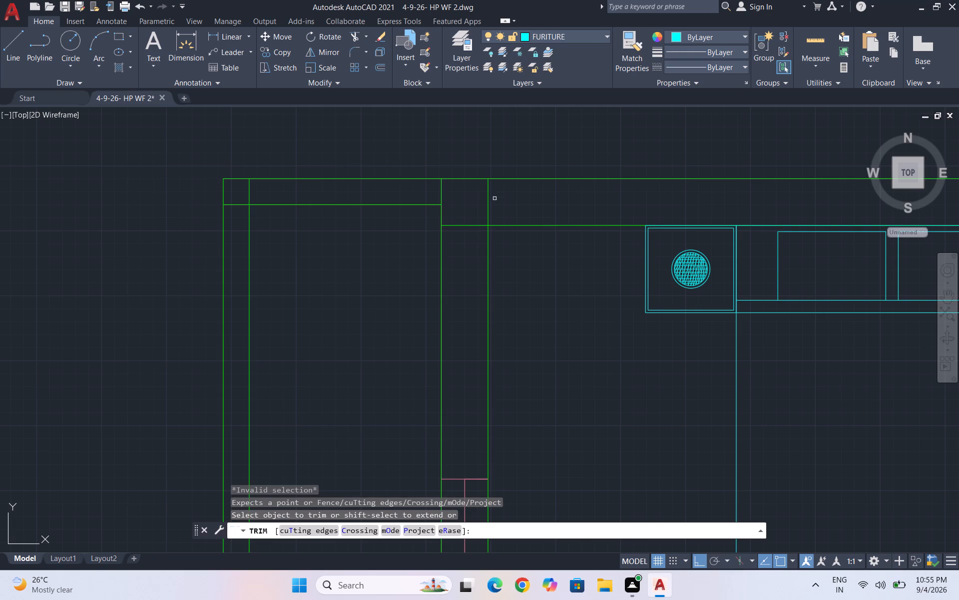
pyautogui.moveTo(494, 198); pyautogui.dragTo(469, 240)
pyautogui.scroll(-2, 469, 209)
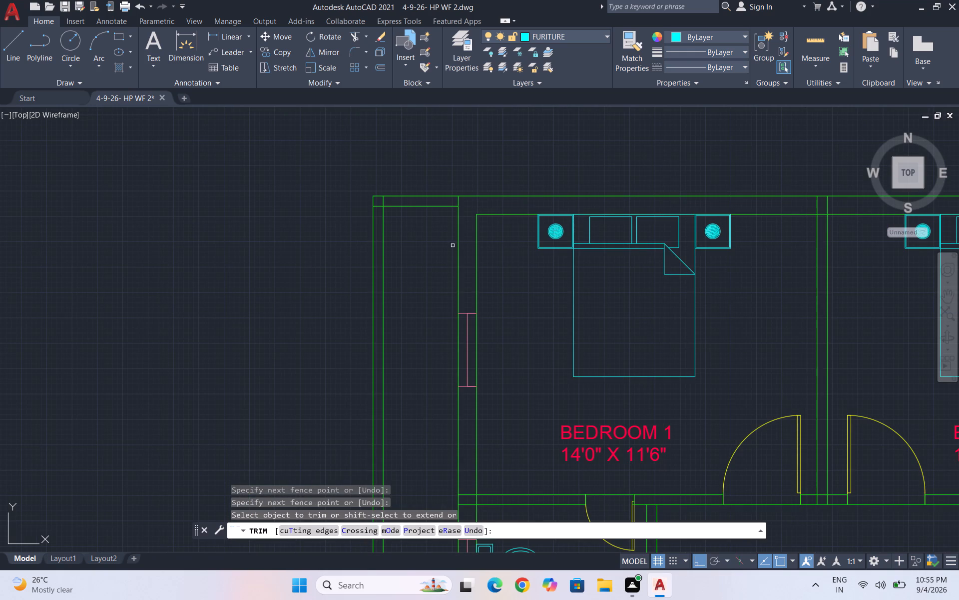
pyautogui.scroll(2, 385, 202)
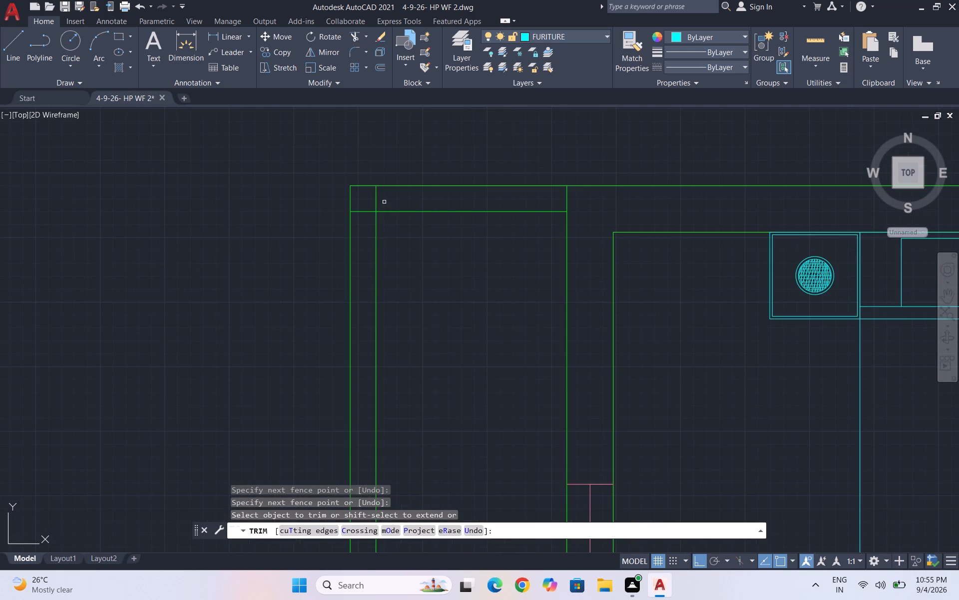
pyautogui.moveTo(383, 194); pyautogui.dragTo(371, 216)
# Trim the crossing lines where the partitions between both BEDROOM 1 rooms and the two 7'0" X 5'0" toilets meet the side wall.
pyautogui.scroll(-2, 367, 202)
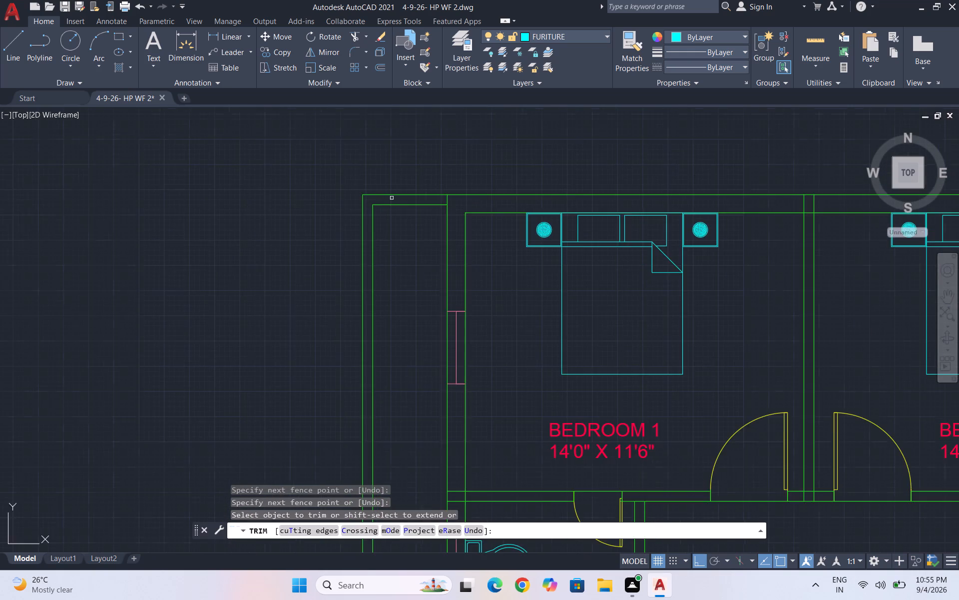
pyautogui.scroll(-2, 424, 254)
pyautogui.scroll(3, 441, 349)
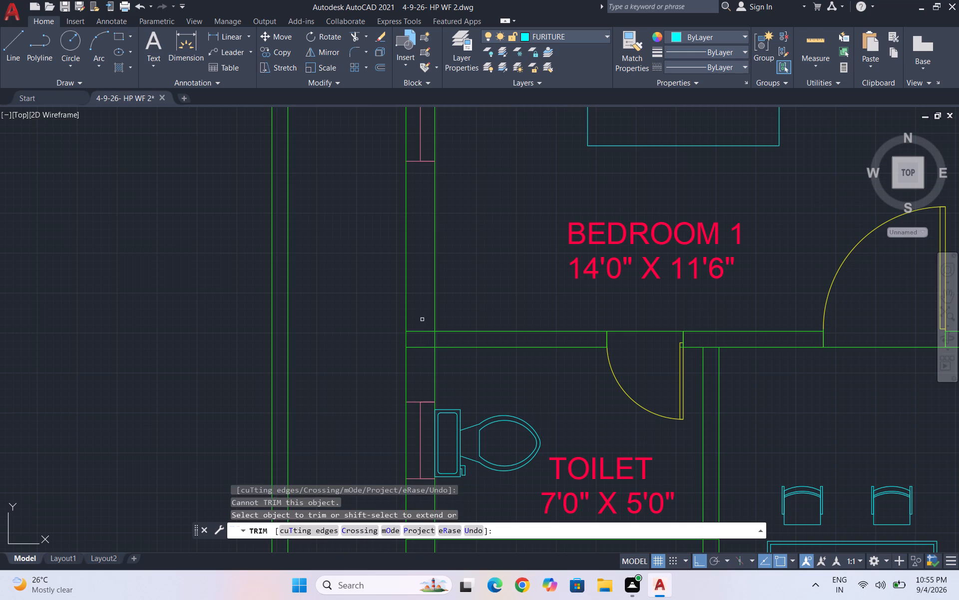
pyautogui.moveTo(422, 318); pyautogui.dragTo(425, 356)
pyautogui.moveTo(428, 334); pyautogui.dragTo(473, 336)
pyautogui.scroll(-5, 448, 332)
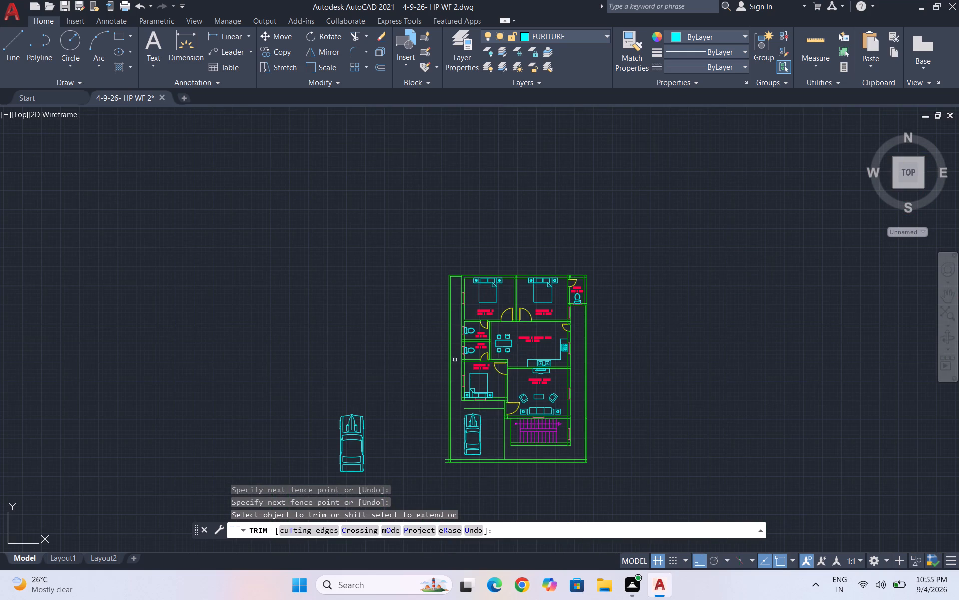
pyautogui.scroll(6, 464, 359)
pyautogui.scroll(-2, 459, 347)
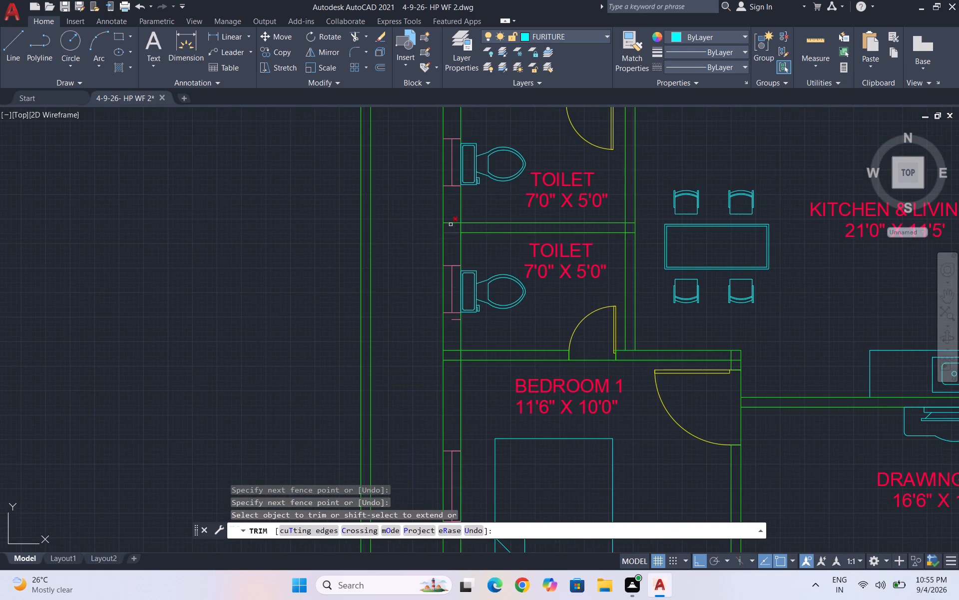
pyautogui.scroll(2, 452, 220)
pyautogui.moveTo(452, 219); pyautogui.dragTo(453, 265)
pyautogui.moveTo(455, 237); pyautogui.dragTo(524, 239)
pyautogui.scroll(-4, 504, 237)
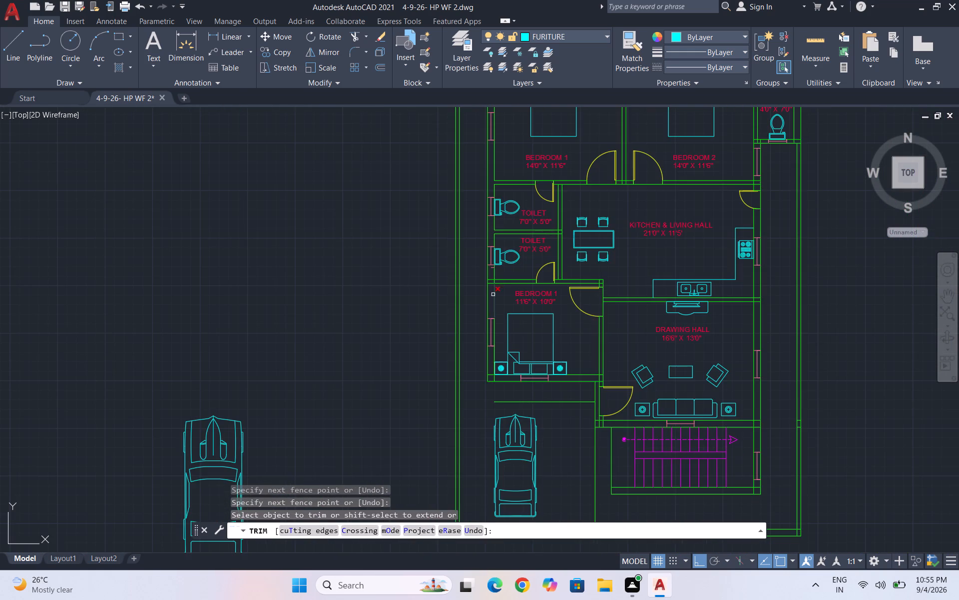
pyautogui.scroll(5, 487, 286)
pyautogui.moveTo(496, 197); pyautogui.dragTo(527, 297)
pyautogui.moveTo(528, 236); pyautogui.dragTo(584, 215)
# Trim the overlapping wall lines at both bottom corners of the 11'6" X 10'0" BEDROOM 1.
pyautogui.scroll(-3, 560, 219)
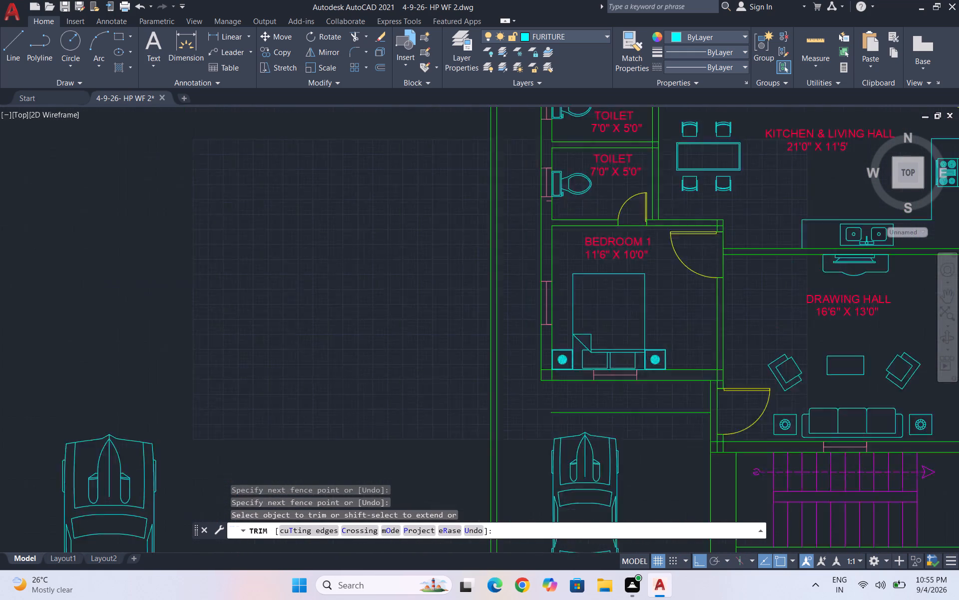
pyautogui.scroll(-2, 539, 225)
pyautogui.scroll(4, 547, 316)
pyautogui.moveTo(508, 301); pyautogui.dragTo(550, 336)
pyautogui.scroll(-3, 506, 328)
pyautogui.scroll(3, 681, 323)
pyautogui.moveTo(636, 313); pyautogui.dragTo(636, 314)
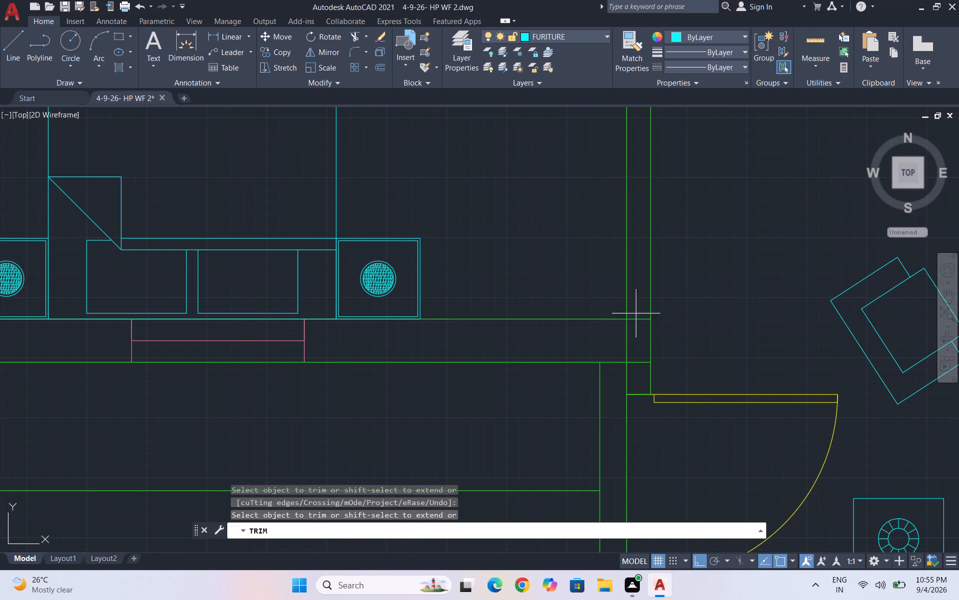
pyautogui.moveTo(636, 314); pyautogui.dragTo(610, 334)
pyautogui.scroll(-2, 614, 321)
pyautogui.scroll(3, 625, 340)
pyautogui.moveTo(621, 340); pyautogui.dragTo(598, 349)
# Trim the overlapping wall lines at the DRAWING HALL corner just below its entrance door.
pyautogui.scroll(-1, 615, 322)
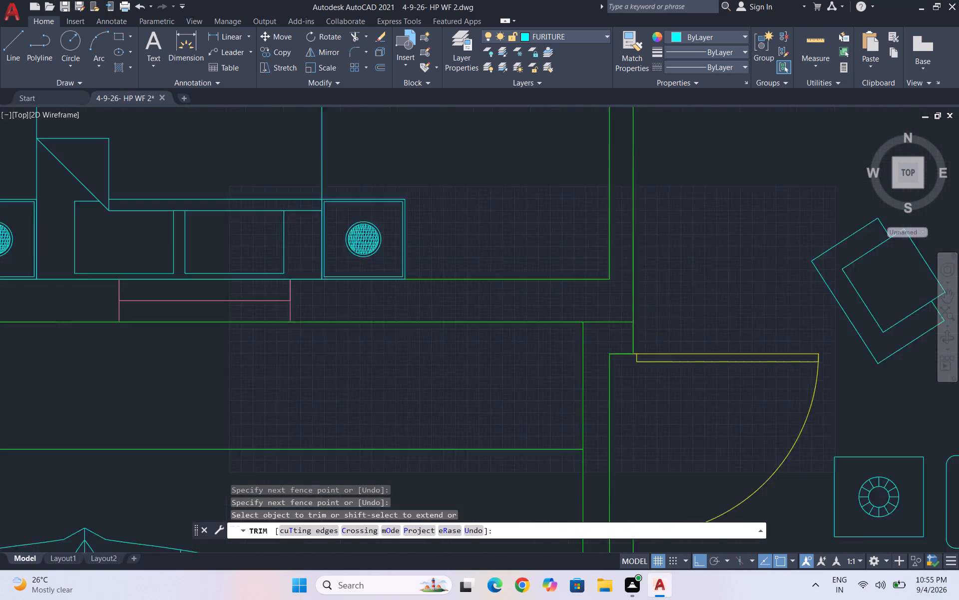
pyautogui.scroll(-2, 621, 317)
pyautogui.scroll(3, 631, 414)
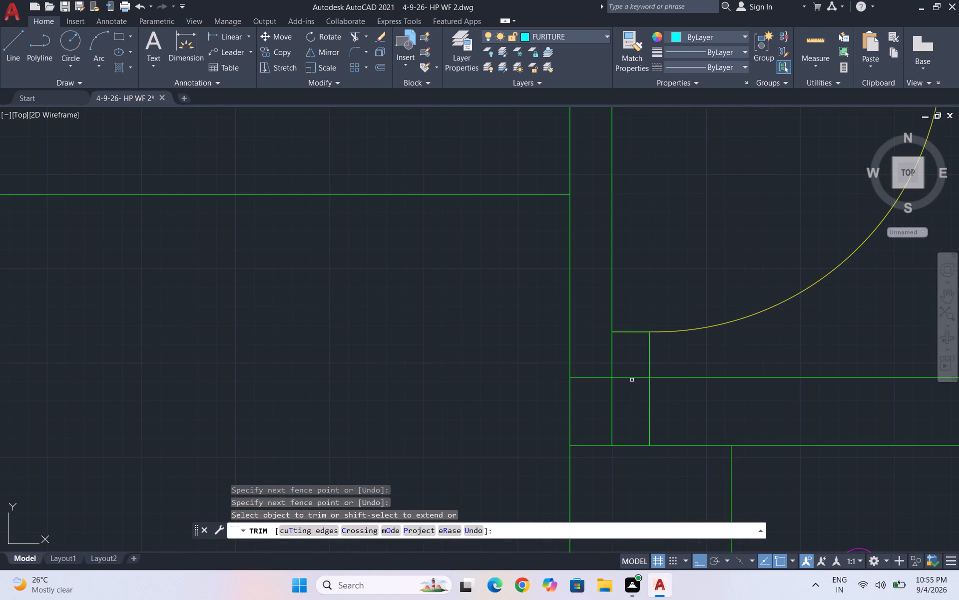
pyautogui.moveTo(632, 369); pyautogui.dragTo(633, 395)
pyautogui.moveTo(597, 372); pyautogui.dragTo(599, 387)
pyautogui.scroll(-2, 603, 354)
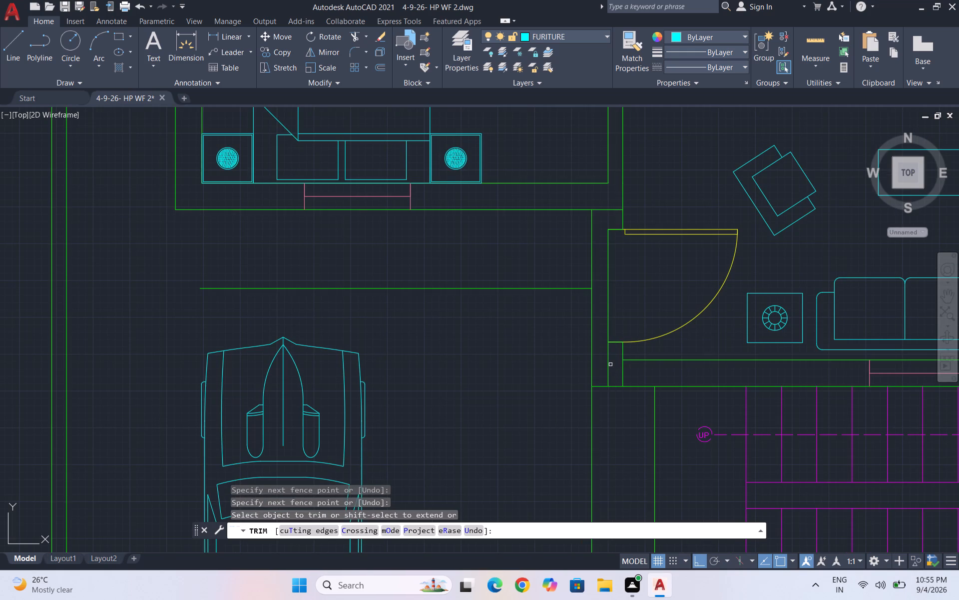
pyautogui.scroll(-1, 613, 358)
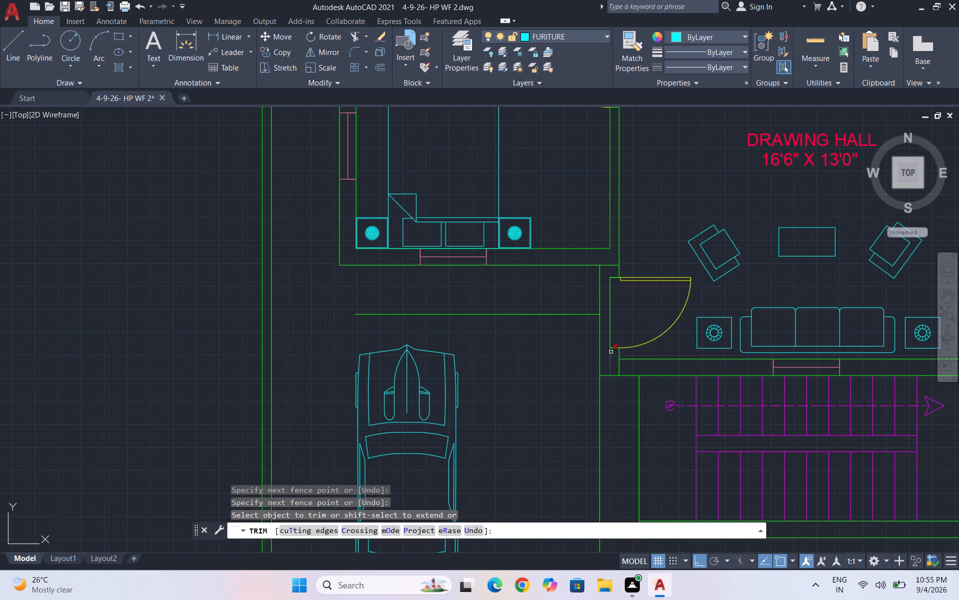
pyautogui.scroll(-2, 612, 347)
pyautogui.scroll(3, 621, 356)
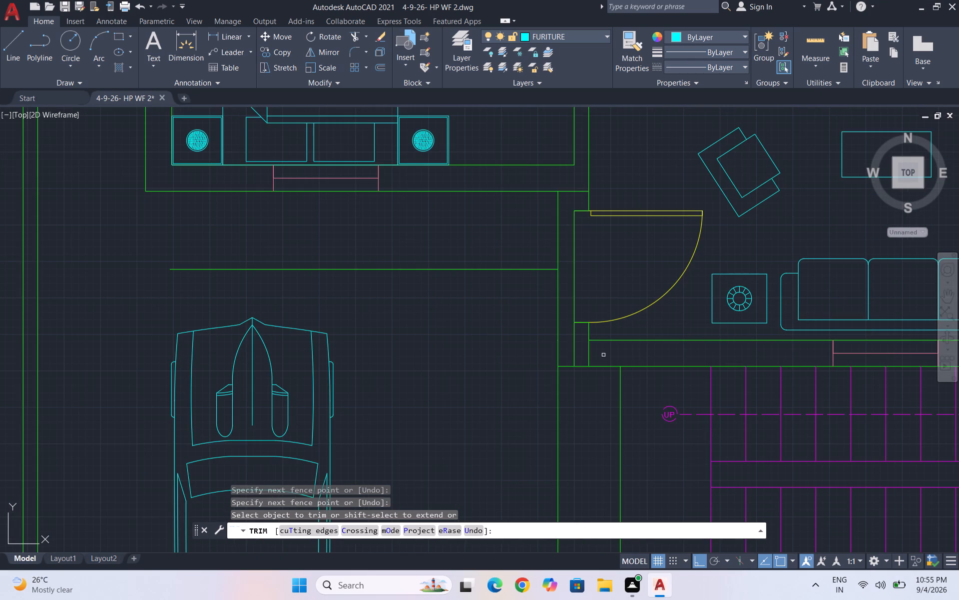
pyautogui.moveTo(587, 353); pyautogui.dragTo(613, 351)
# Trim the crossing lines where the DRAWING HALL's lower wall and the staircase's bottom wall meet the outer side wall.
pyautogui.scroll(-3, 597, 351)
pyautogui.scroll(3, 724, 352)
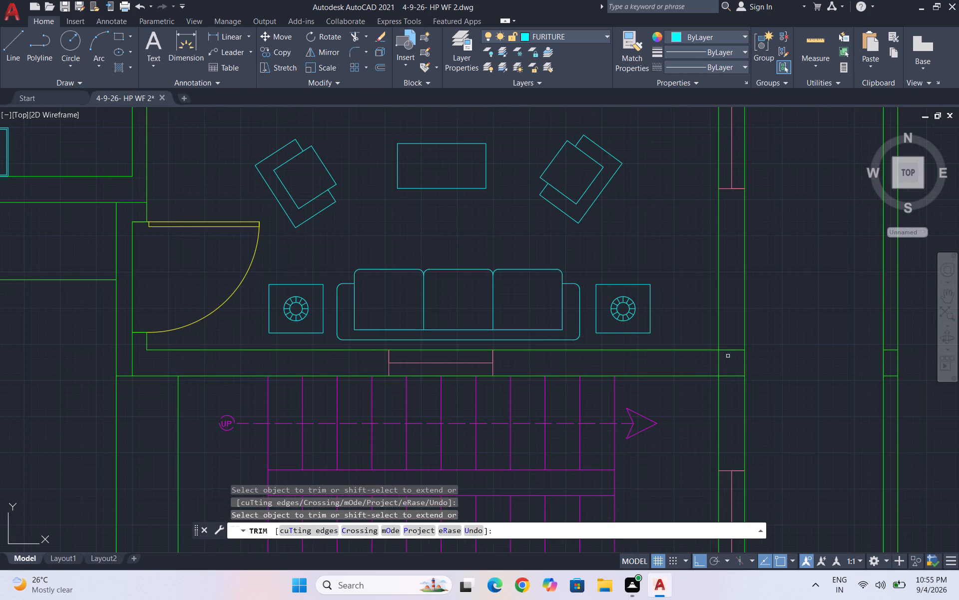
pyautogui.moveTo(730, 344); pyautogui.dragTo(702, 366)
pyautogui.scroll(-3, 702, 350)
pyautogui.scroll(3, 719, 407)
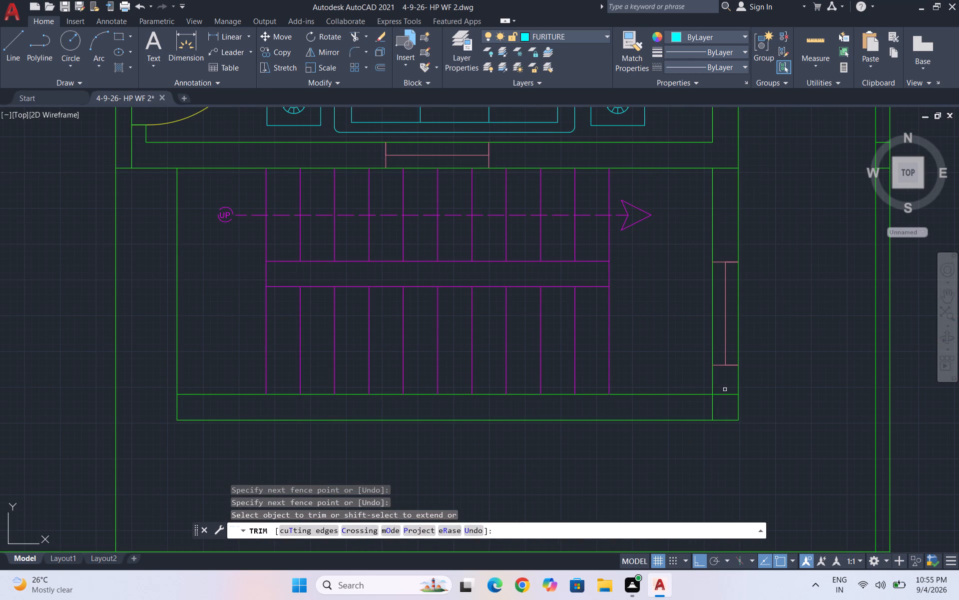
pyautogui.moveTo(725, 390); pyautogui.dragTo(695, 412)
pyautogui.scroll(-2, 695, 401)
pyautogui.scroll(2, 706, 299)
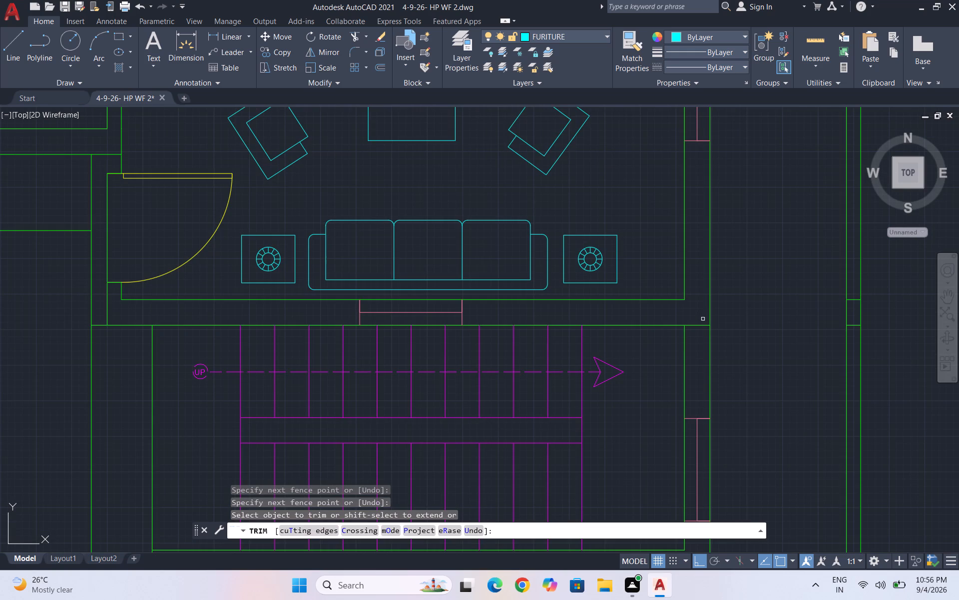
pyautogui.moveTo(702, 318); pyautogui.dragTo(701, 340)
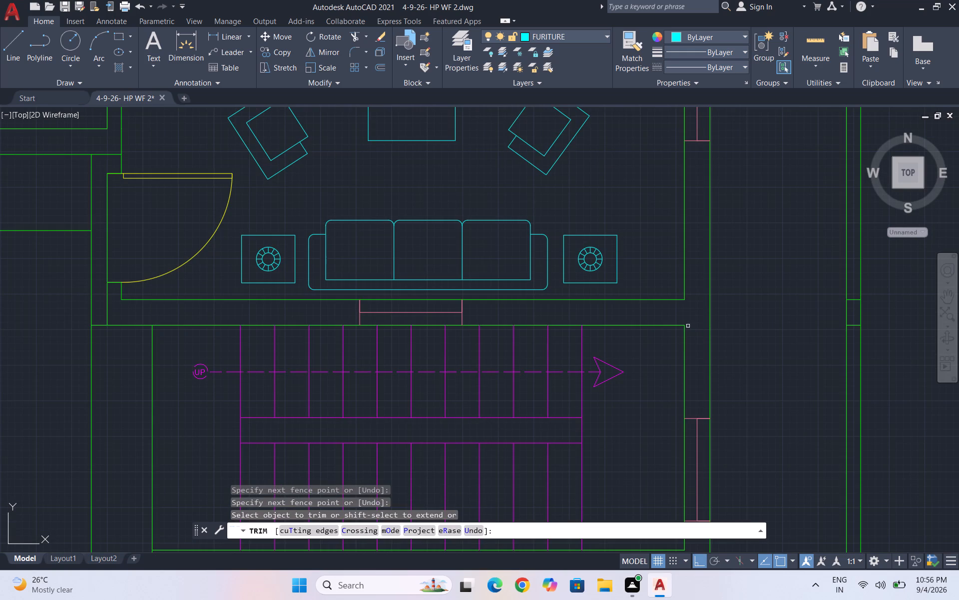
pyautogui.keyDown('shift'); pyautogui.click(686, 333); pyautogui.keyUp('shift')
# Trim the crossing lines where the KITCHEN & LIVING HALL's partitions with the DRAWING HALL and BEDROOM 2 meet the side wall.
pyautogui.scroll(-3, 613, 338)
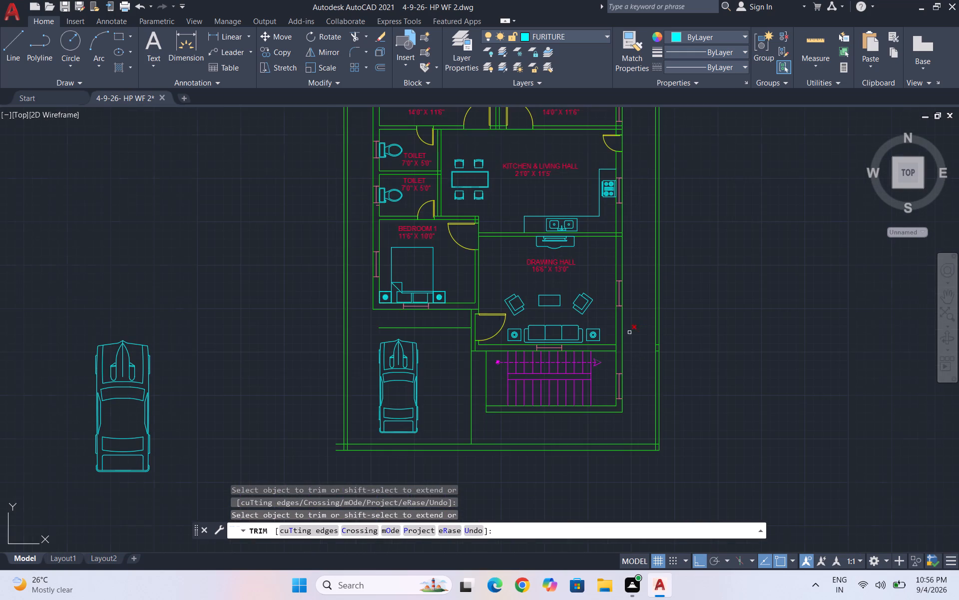
pyautogui.scroll(5, 612, 225)
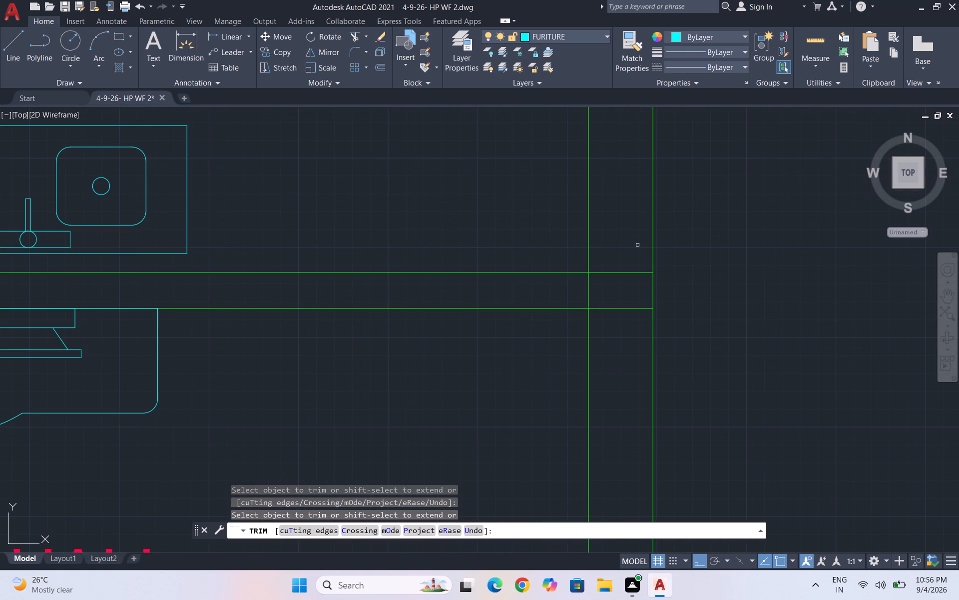
pyautogui.moveTo(628, 254); pyautogui.dragTo(613, 328)
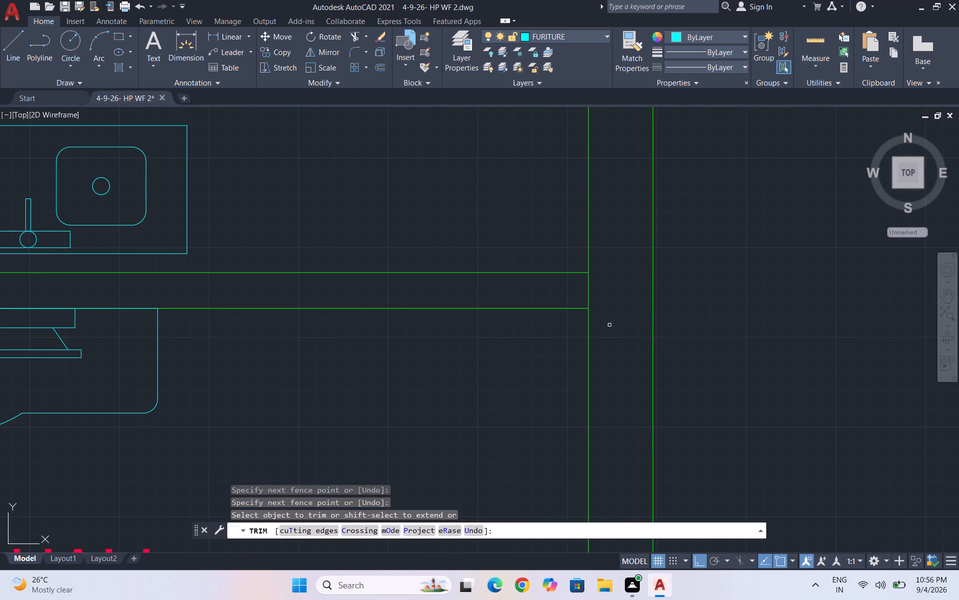
pyautogui.moveTo(572, 293); pyautogui.dragTo(619, 292)
pyautogui.scroll(-6, 578, 300)
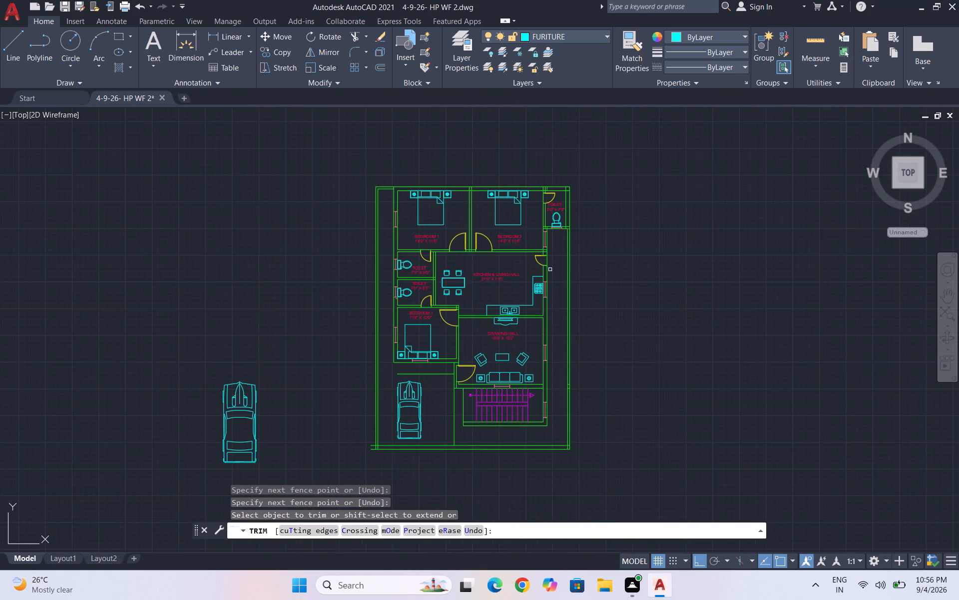
pyautogui.scroll(6, 540, 246)
pyautogui.moveTo(553, 254); pyautogui.dragTo(553, 304)
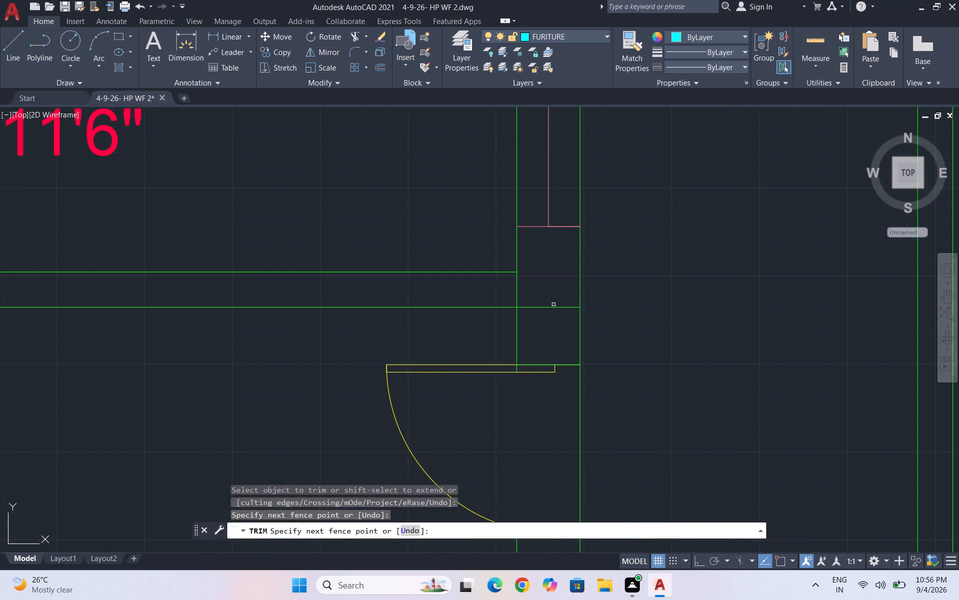
pyautogui.moveTo(507, 284); pyautogui.dragTo(557, 290)
pyautogui.moveTo(554, 289); pyautogui.dragTo(551, 326)
# Trim the crossing lines where the partition between the two 7'0" X 5'0" toilets meets the KITCHEN & LIVING HALL wall.
pyautogui.scroll(-4, 570, 295)
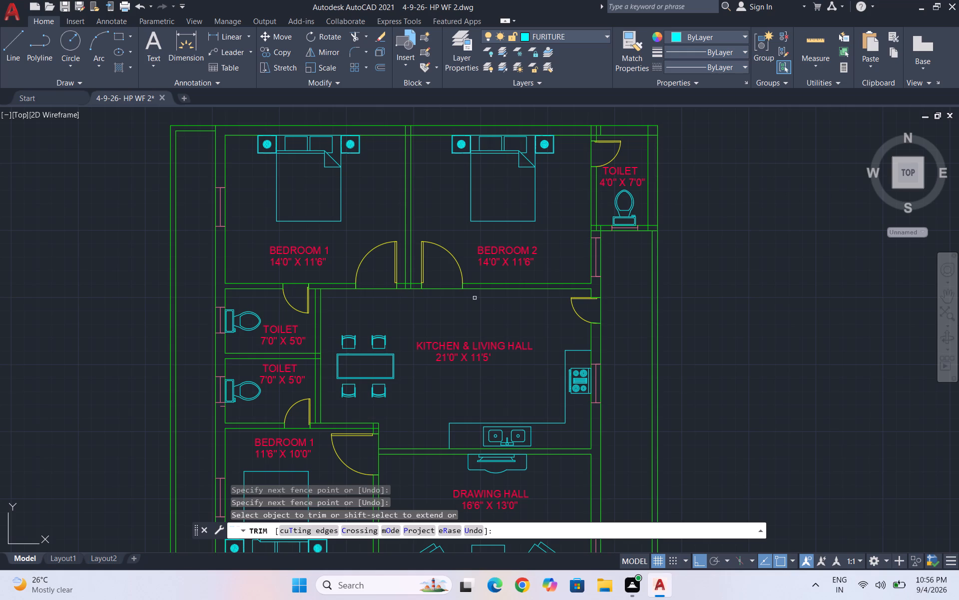
pyautogui.scroll(1, 409, 278)
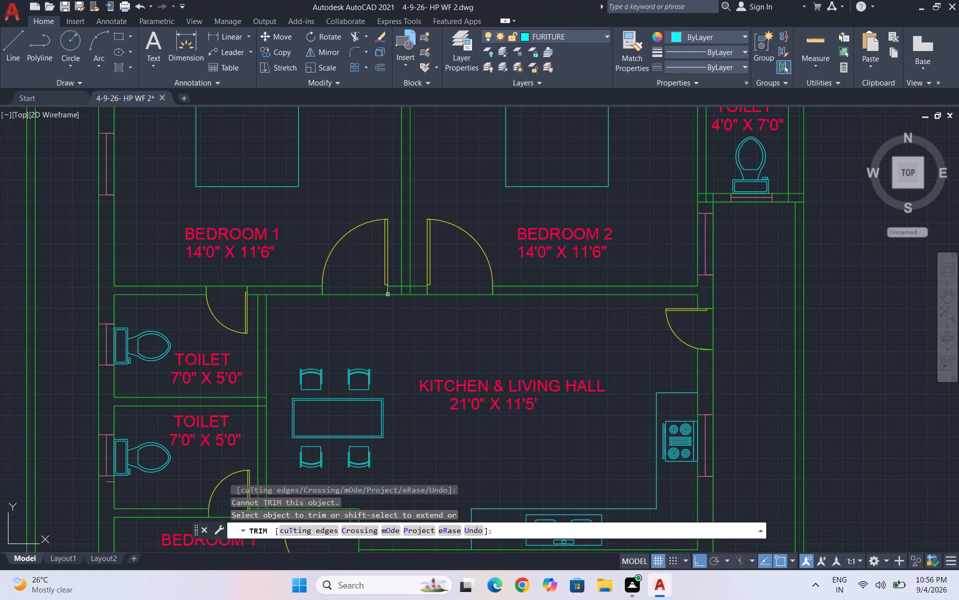
pyautogui.scroll(-2, 355, 359)
pyautogui.scroll(4, 307, 383)
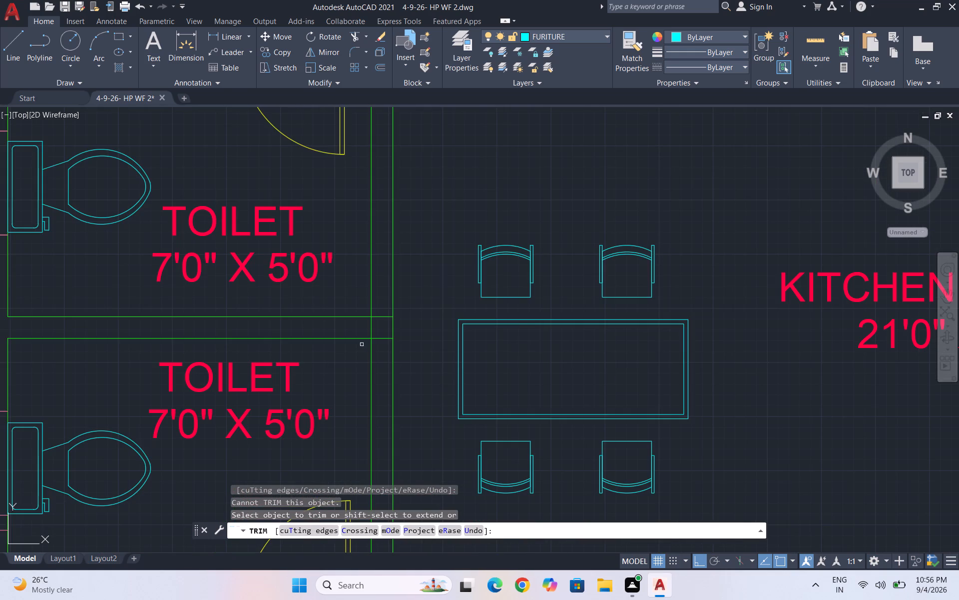
pyautogui.scroll(1, 364, 324)
pyautogui.moveTo(365, 324); pyautogui.dragTo(386, 324)
pyautogui.moveTo(383, 302); pyautogui.dragTo(385, 353)
pyautogui.scroll(-4, 380, 328)
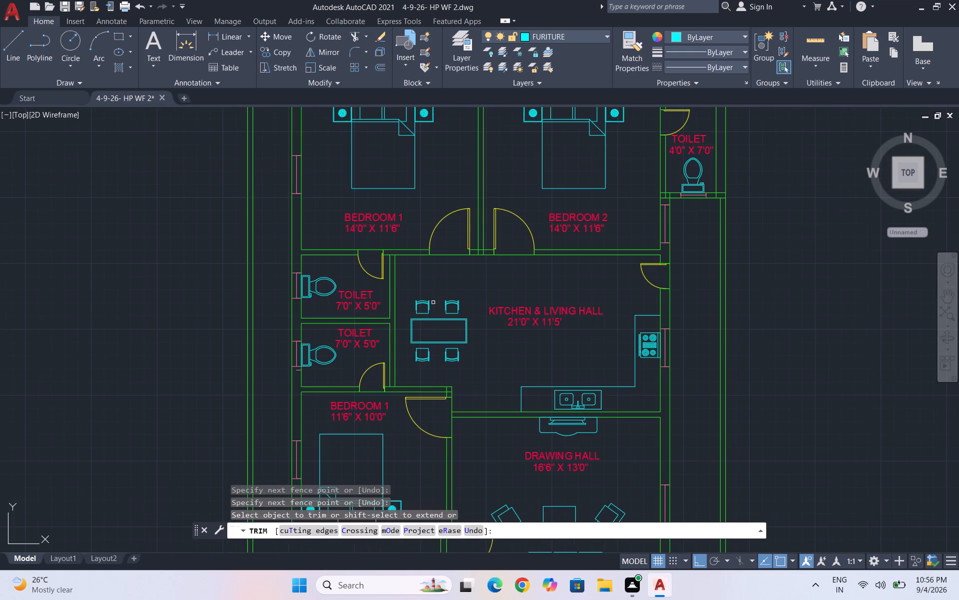
# Trim the crossing lines where the partition between BEDROOM 1 and BEDROOM 2 meets the KITCHEN & LIVING HALL wall.
pyautogui.scroll(4, 479, 249)
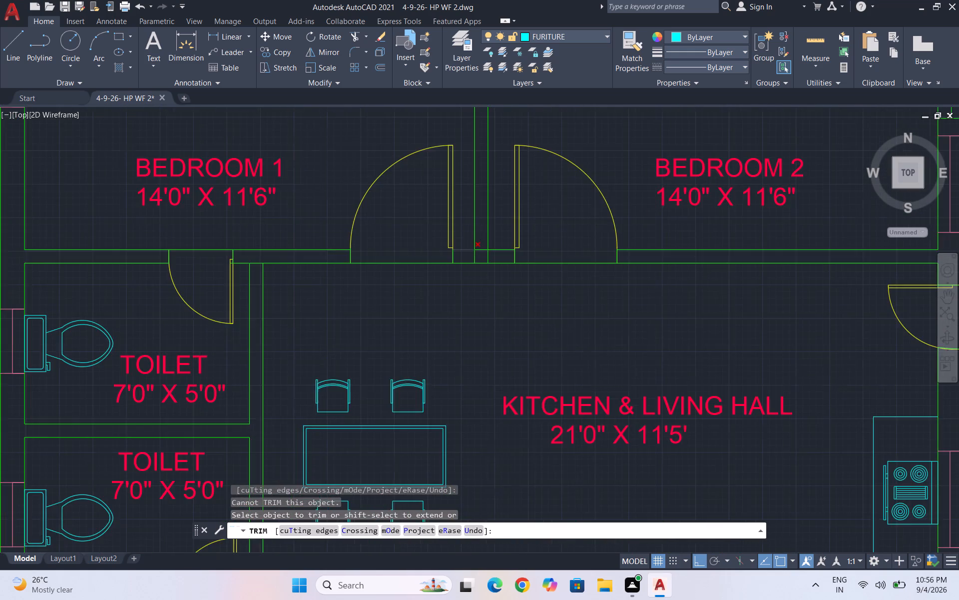
pyautogui.scroll(1, 473, 249)
pyautogui.moveTo(495, 234); pyautogui.dragTo(471, 279)
pyautogui.moveTo(437, 283); pyautogui.dragTo(593, 267)
pyautogui.scroll(-7, 487, 288)
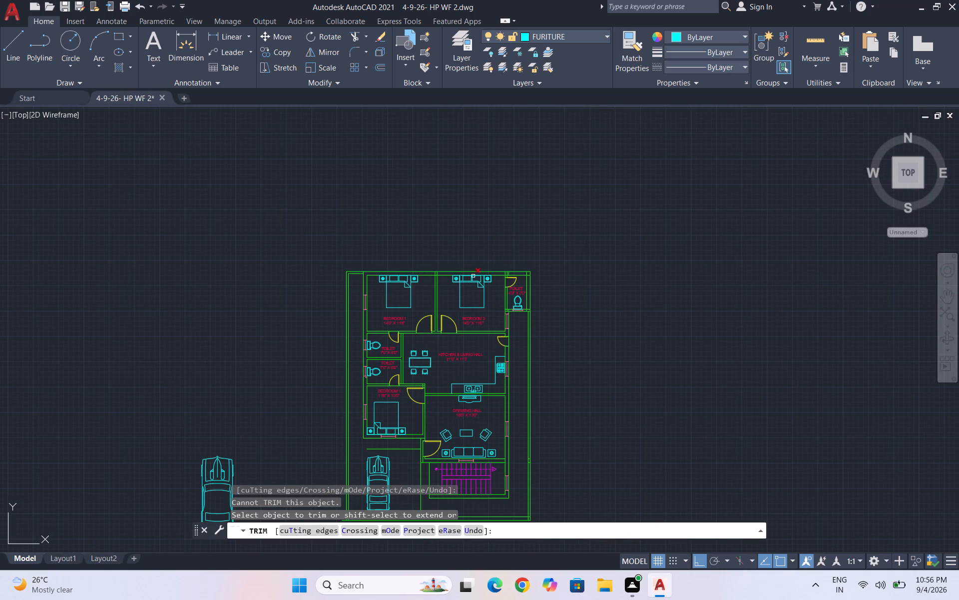
# Trim the overlapping lines in the top wall at the 4'0" X 7'0" TOILET's outer corner and above its door-side partition.
pyautogui.scroll(3, 511, 279)
pyautogui.scroll(2, 577, 252)
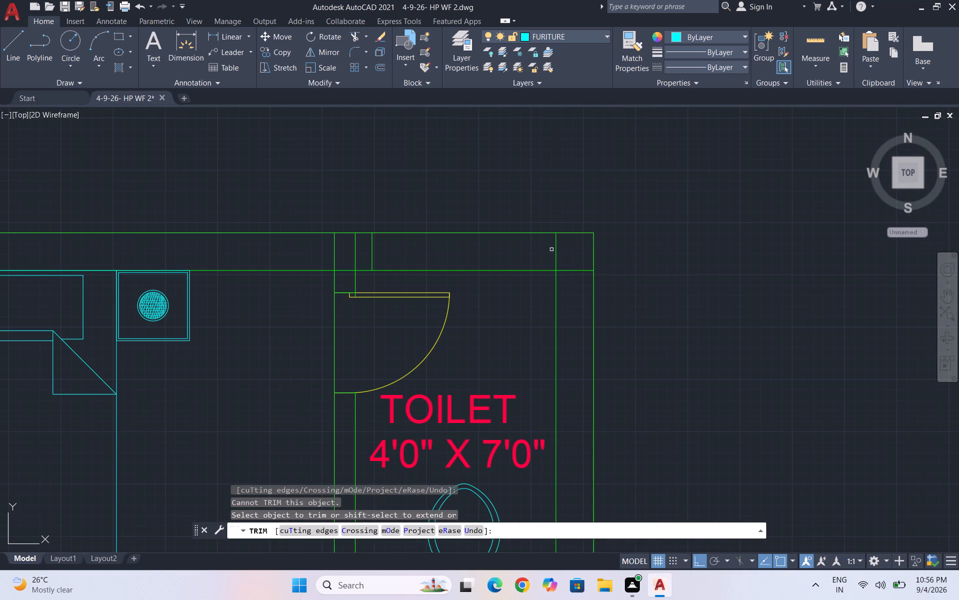
pyautogui.moveTo(545, 247); pyautogui.dragTo(584, 257)
pyautogui.moveTo(578, 277); pyautogui.dragTo(580, 290)
pyautogui.moveTo(579, 288); pyautogui.dragTo(581, 262)
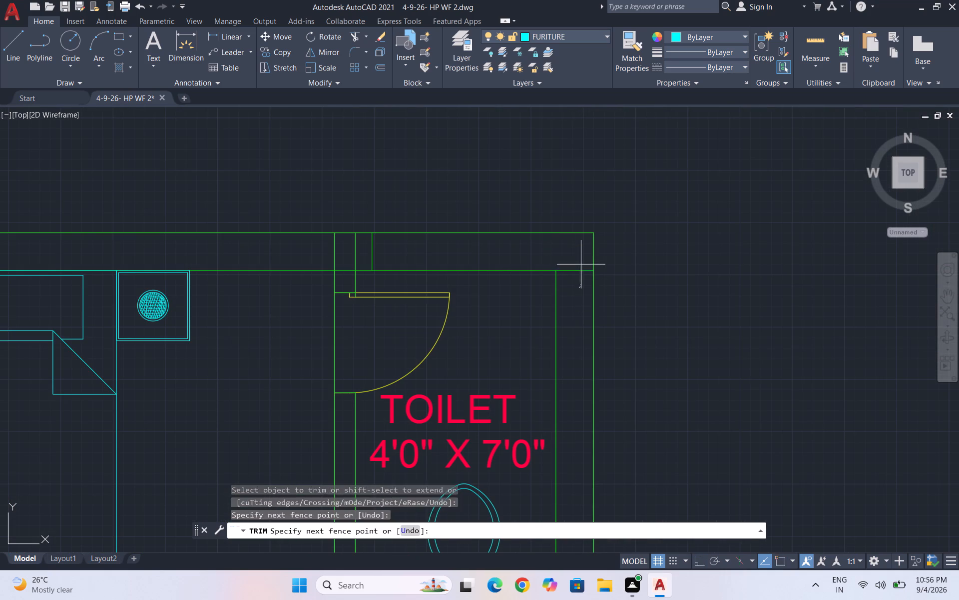
pyautogui.moveTo(581, 262); pyautogui.dragTo(581, 257)
pyautogui.scroll(-1, 563, 257)
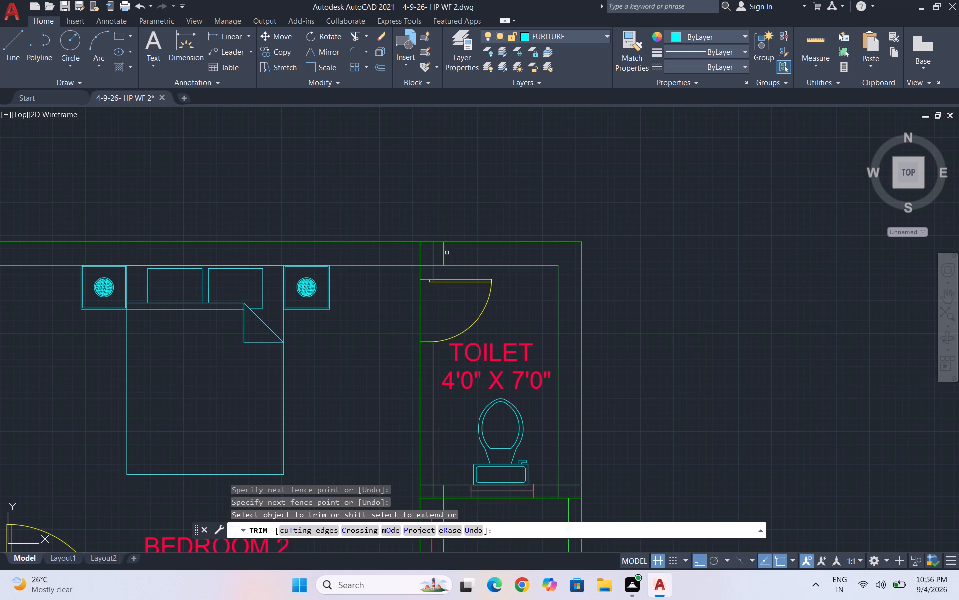
pyautogui.scroll(2, 439, 250)
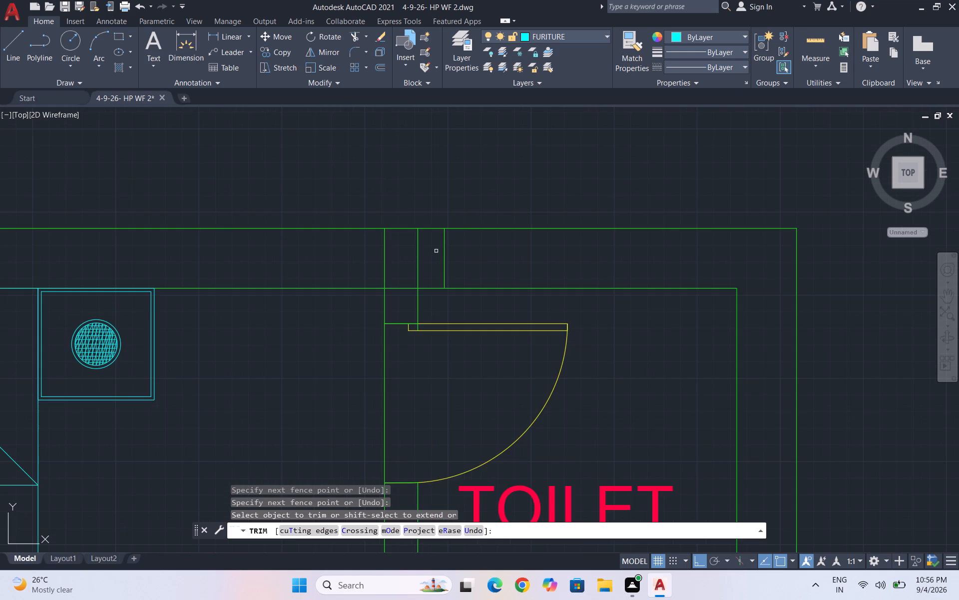
pyautogui.moveTo(370, 254); pyautogui.dragTo(505, 258)
pyautogui.scroll(-1, 494, 246)
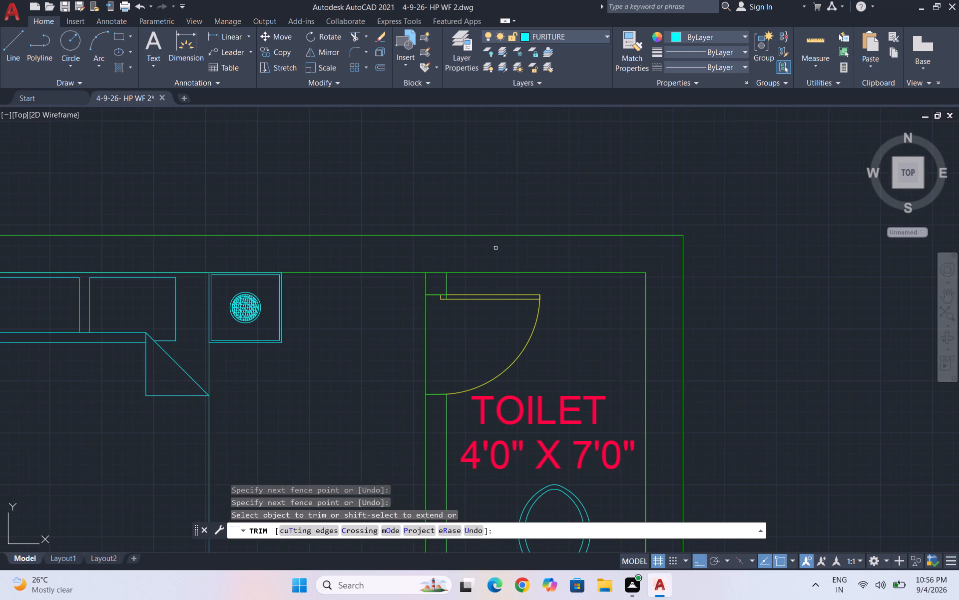
# Trim the overlapping wall lines at both bottom corners of the 4'0" X 7'0" TOILET.
pyautogui.scroll(-2, 461, 302)
pyautogui.scroll(-2, 540, 289)
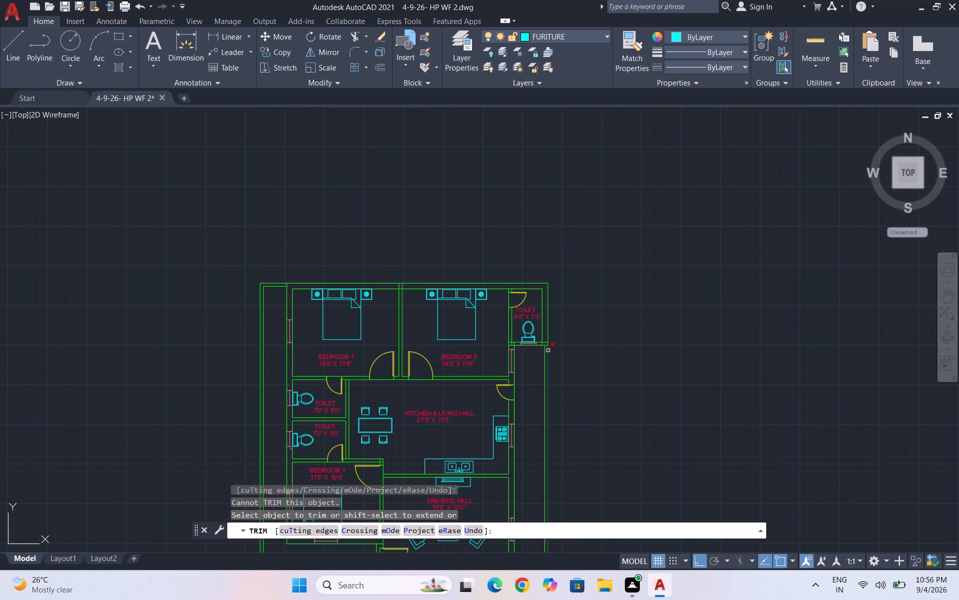
pyautogui.scroll(4, 544, 348)
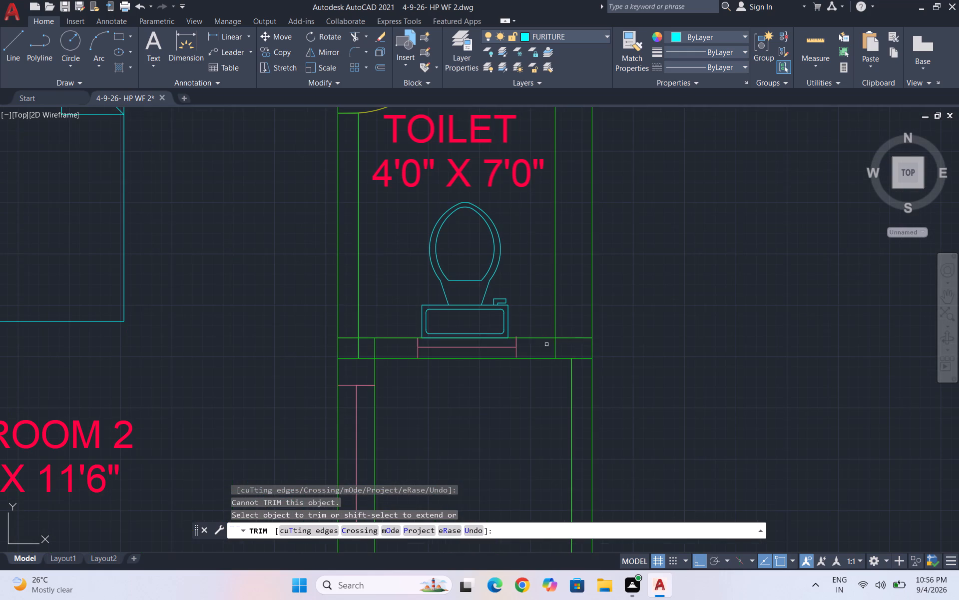
pyautogui.moveTo(552, 346); pyautogui.dragTo(578, 314)
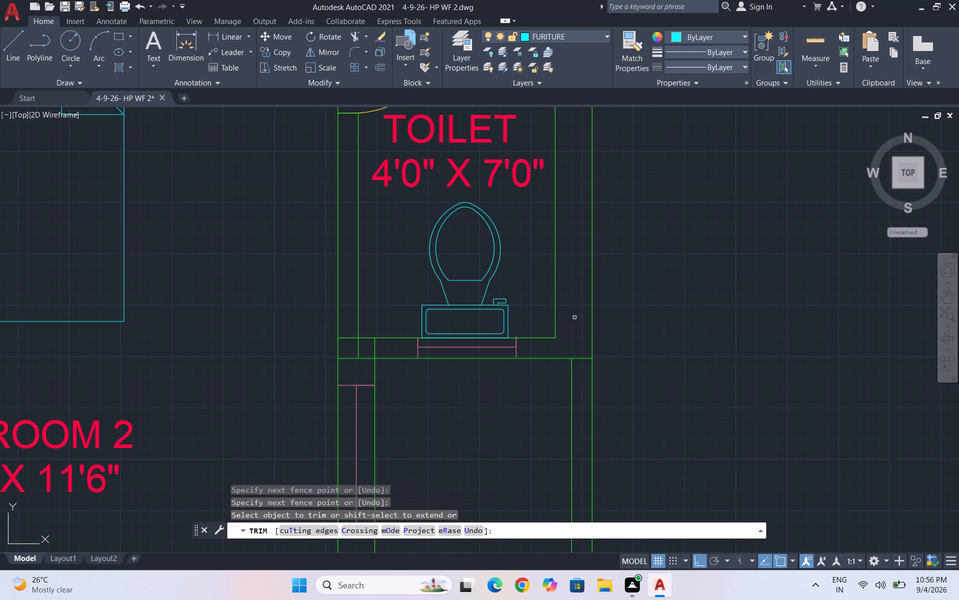
pyautogui.scroll(-2, 574, 317)
pyautogui.scroll(2, 484, 323)
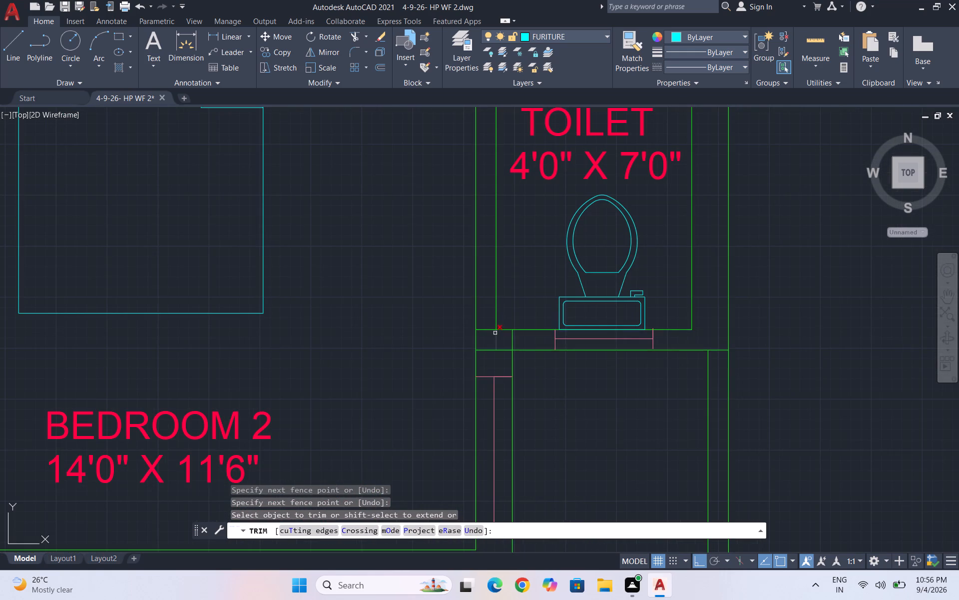
pyautogui.scroll(2, 495, 333)
pyautogui.moveTo(477, 314); pyautogui.dragTo(545, 343)
pyautogui.scroll(-4, 544, 331)
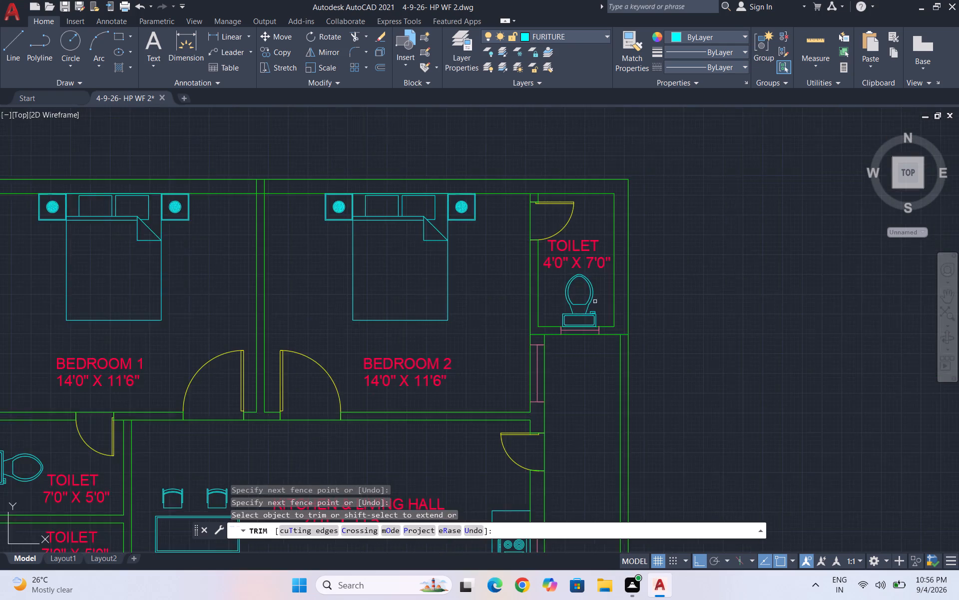
# Trim the stray short line across the east boundary wall, level with the DRAWING HALL's lower wall.
pyautogui.scroll(-3, 595, 301)
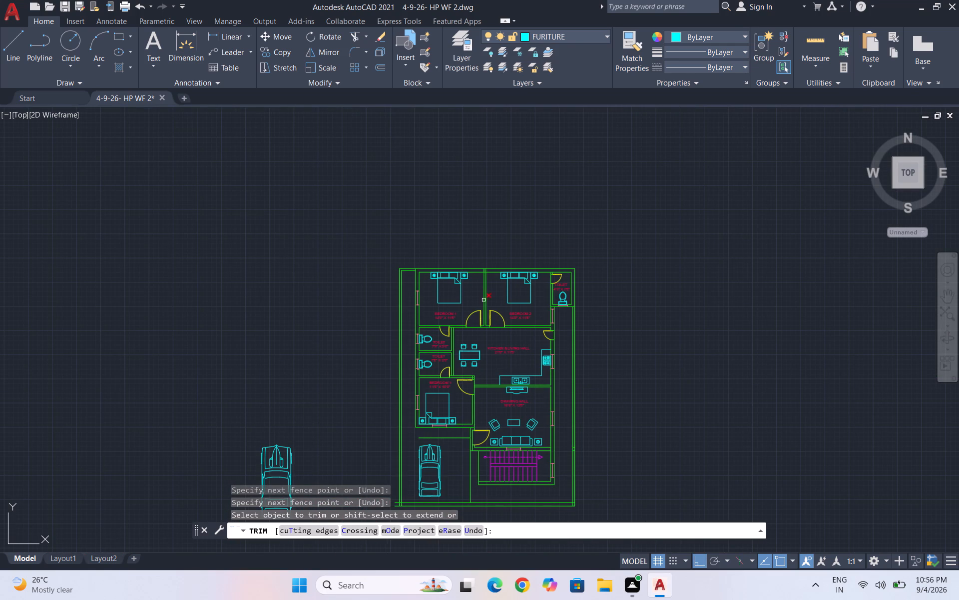
pyautogui.scroll(4, 571, 461)
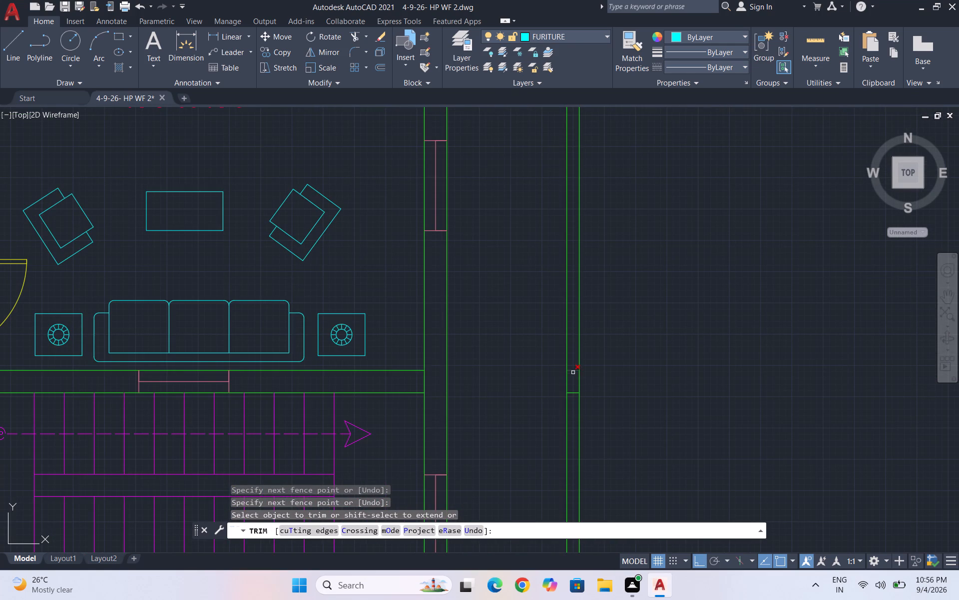
pyautogui.moveTo(572, 367); pyautogui.dragTo(573, 403)
# Trim the overlapping boundary wall lines at the plan's southeast corner, beyond the staircase.
pyautogui.scroll(-3, 580, 368)
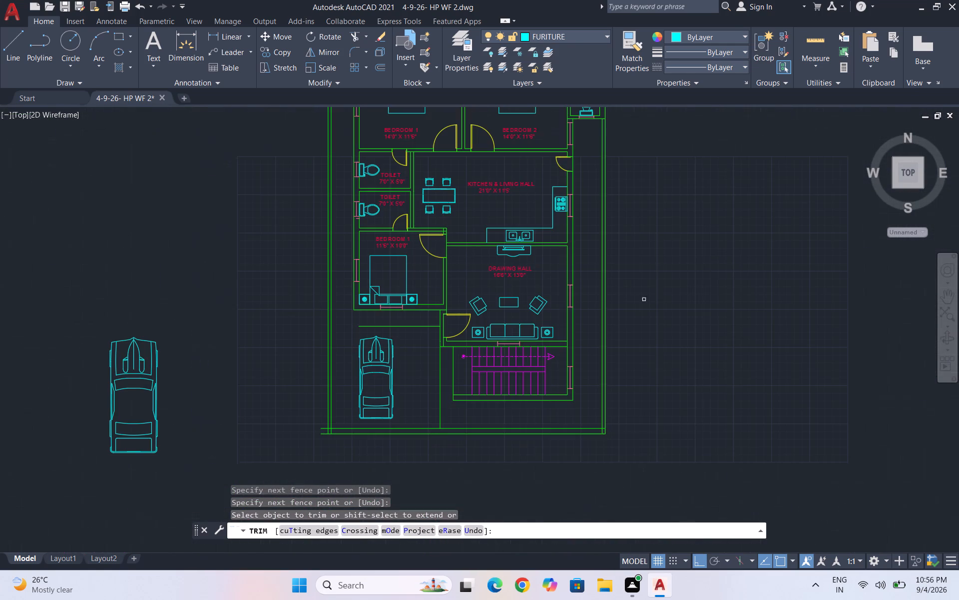
pyautogui.scroll(4, 593, 437)
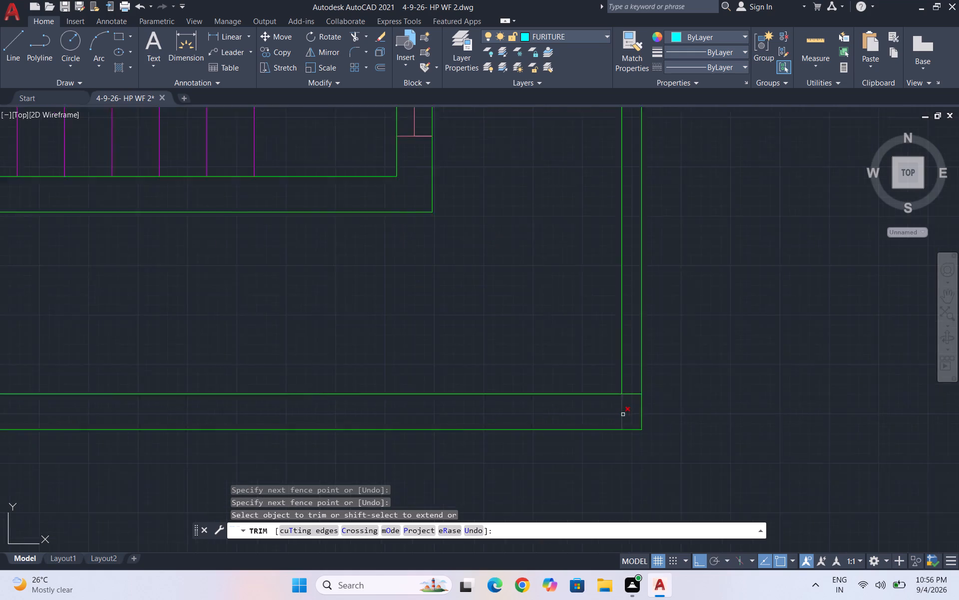
pyautogui.scroll(1, 623, 414)
pyautogui.moveTo(634, 361); pyautogui.dragTo(600, 420)
# Trim the protruding and overlapping boundary wall lines at the southwest corner beside the car parking, and end the trimming.
pyautogui.scroll(-4, 636, 378)
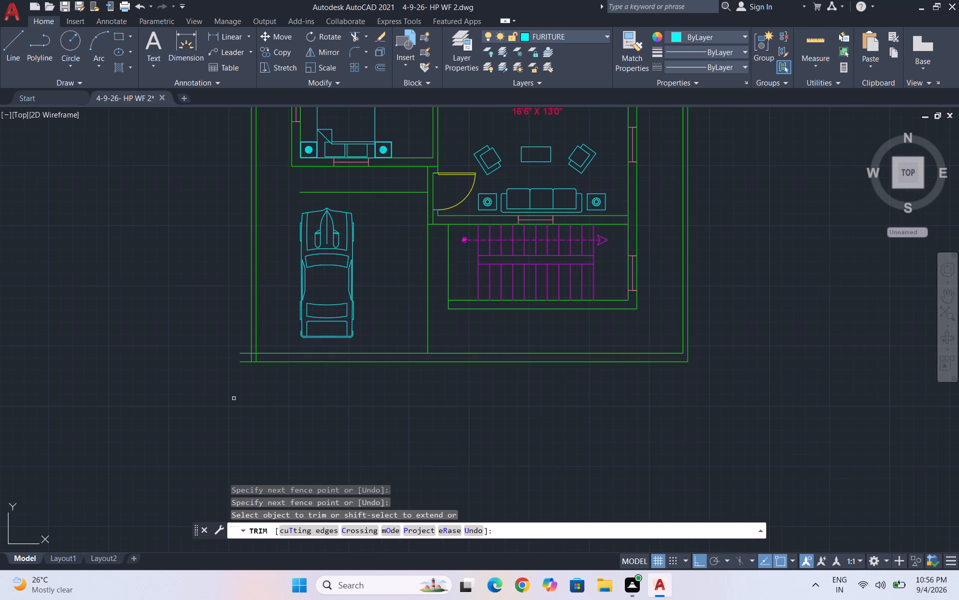
pyautogui.scroll(3, 243, 383)
pyautogui.moveTo(251, 256); pyautogui.dragTo(254, 326)
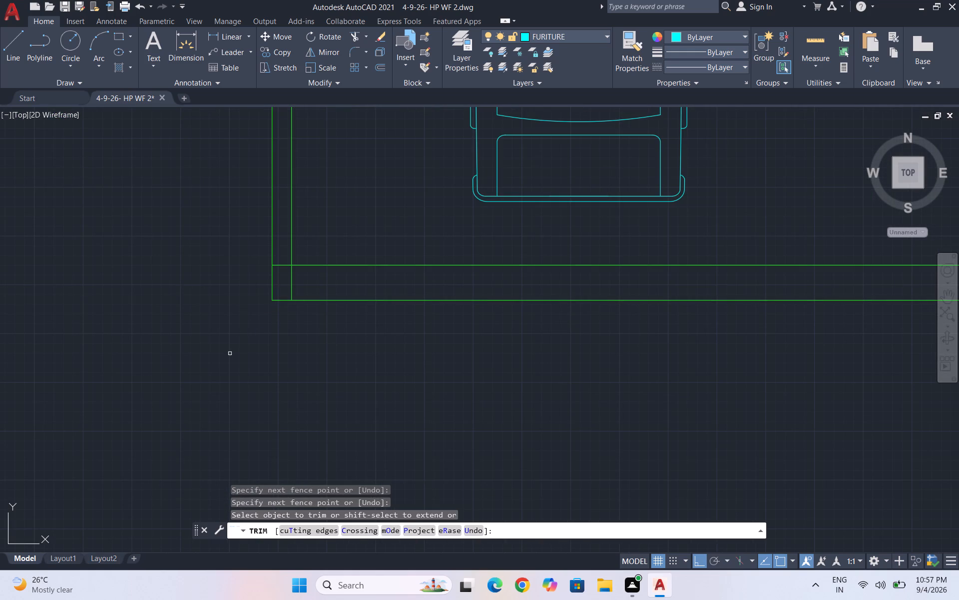
pyautogui.scroll(-2, 238, 364)
pyautogui.scroll(1, 260, 328)
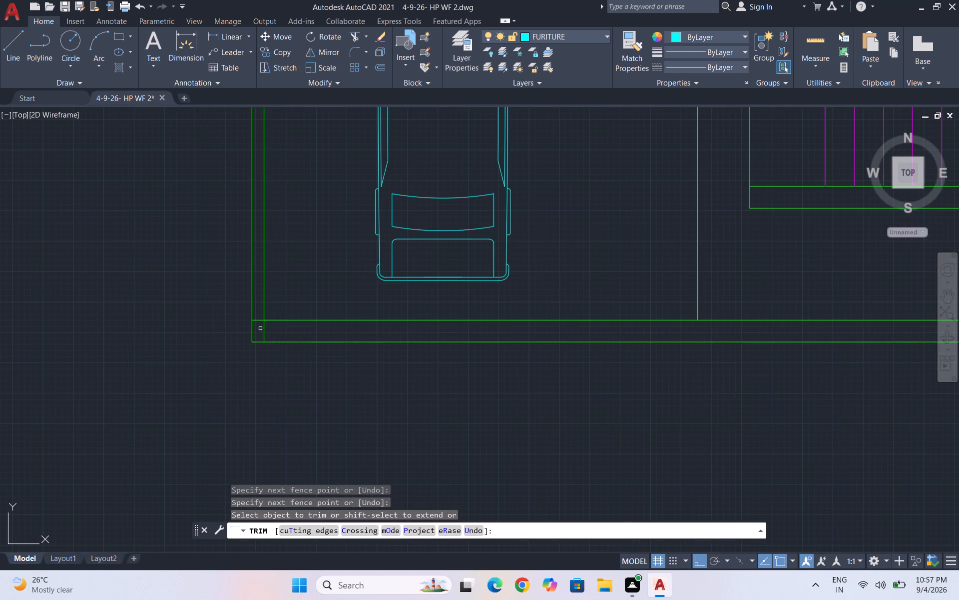
pyautogui.scroll(1, 260, 328)
pyautogui.moveTo(258, 305); pyautogui.dragTo(277, 337)
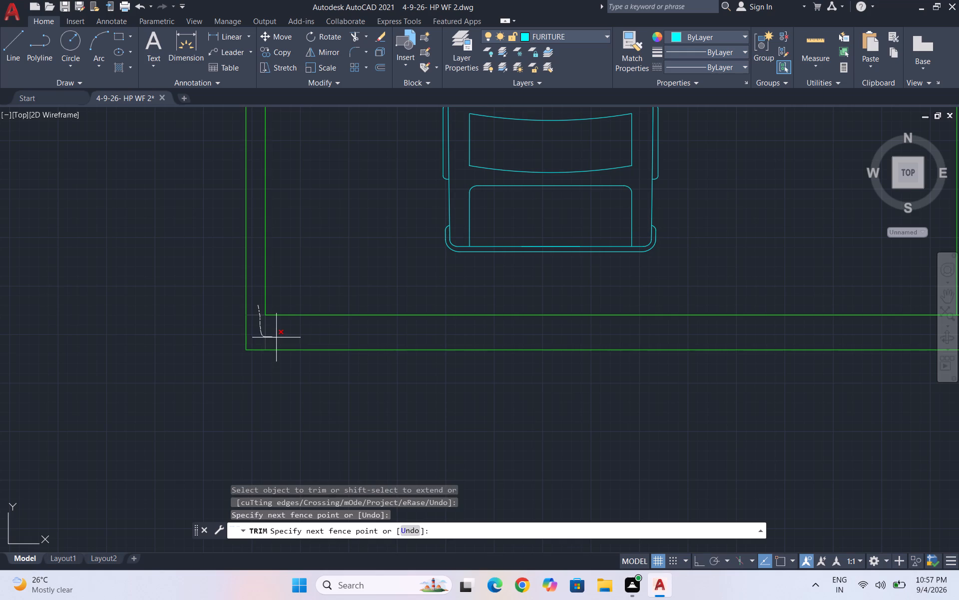
pyautogui.moveTo(277, 337); pyautogui.dragTo(280, 337)
pyautogui.scroll(-3, 221, 367)
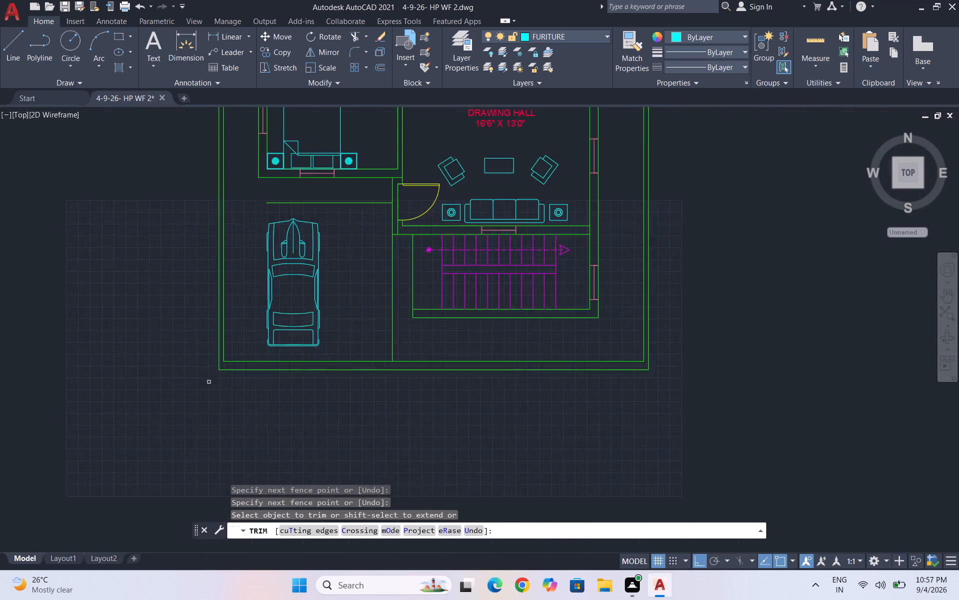
pyautogui.scroll(-1, 209, 382)
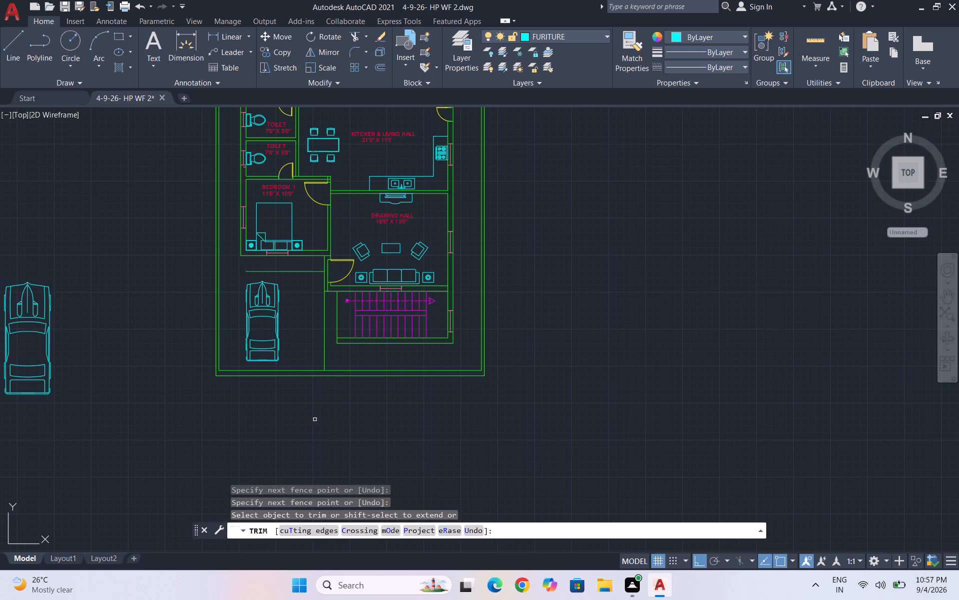
pyautogui.press('Escape')
pyautogui.press('Escape')
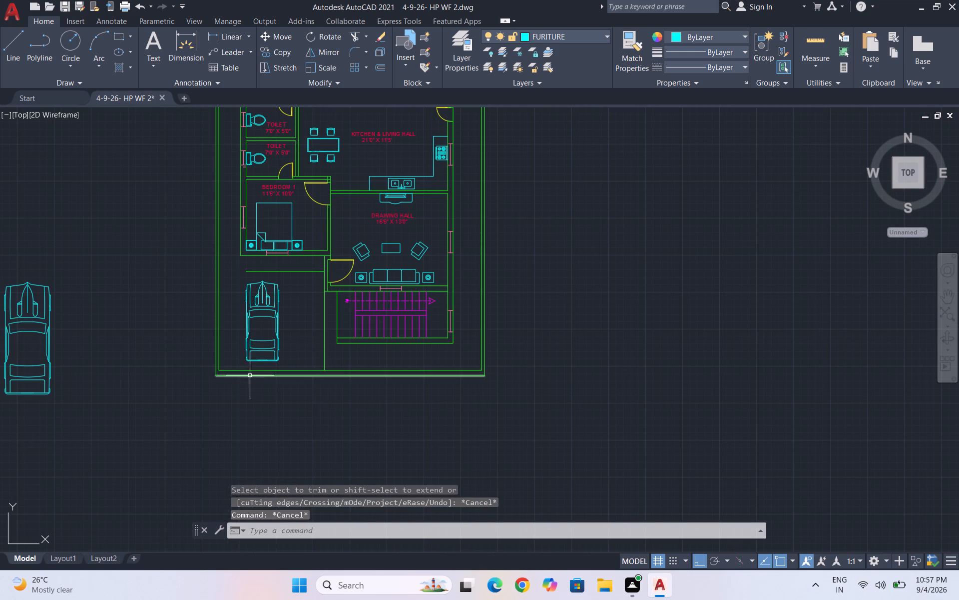
# Create a new layer named GATE with the colour red and make it the current layer.
pyautogui.scroll(1, 215, 375)
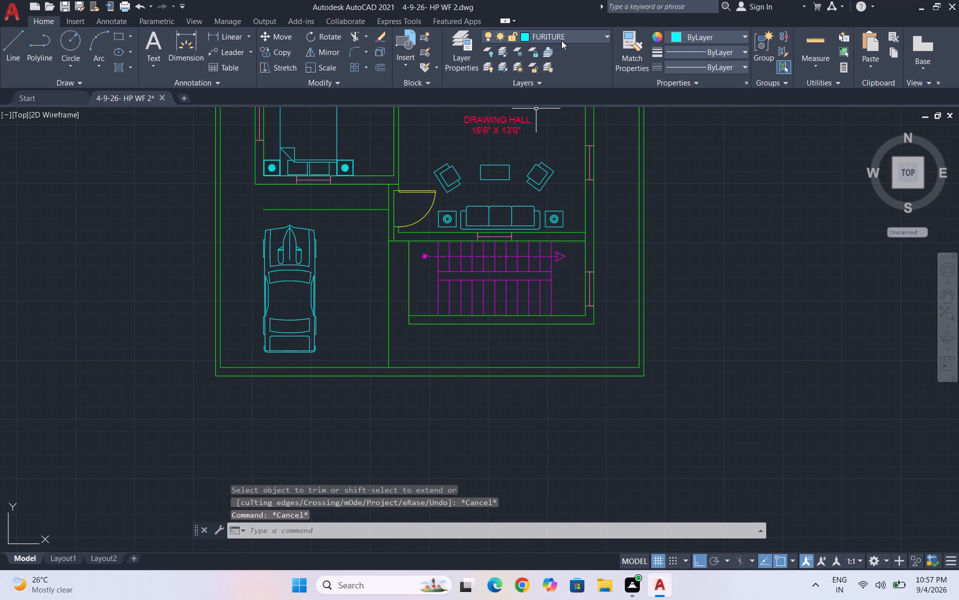
pyautogui.click(469, 57)
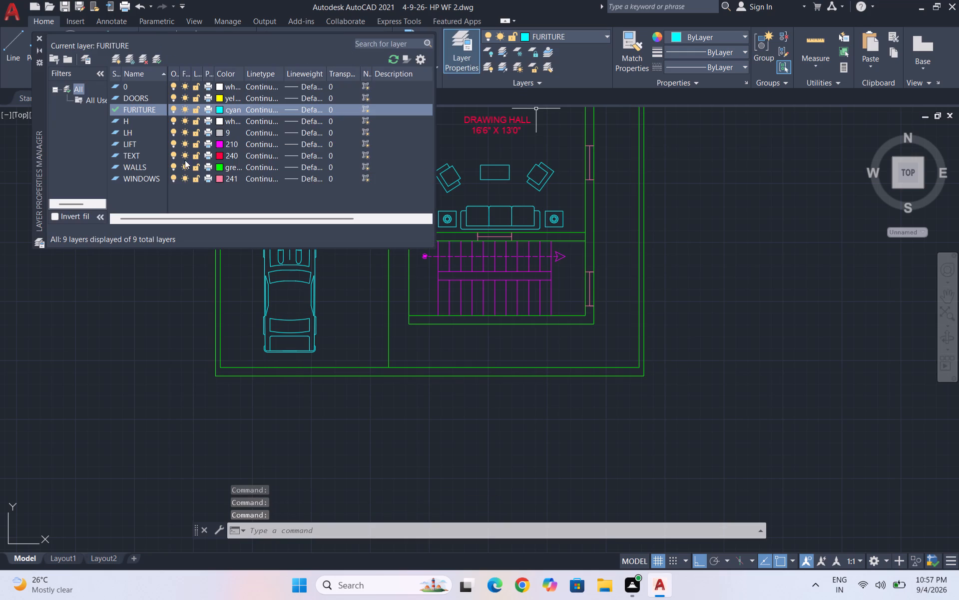
pyautogui.scroll(1, 119, 59)
pyautogui.click(119, 59)
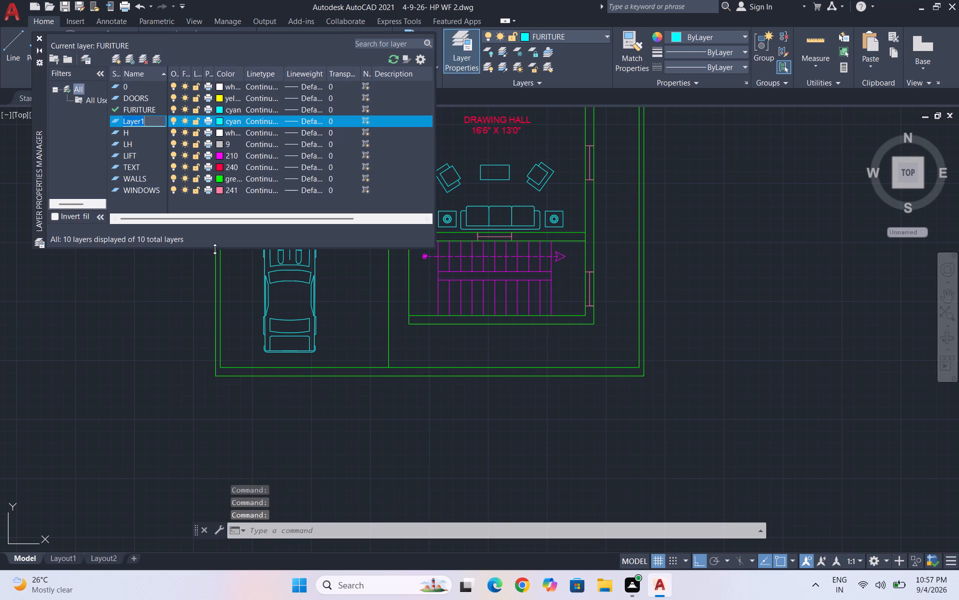
pyautogui.write('GATE')
pyautogui.click(221, 120)
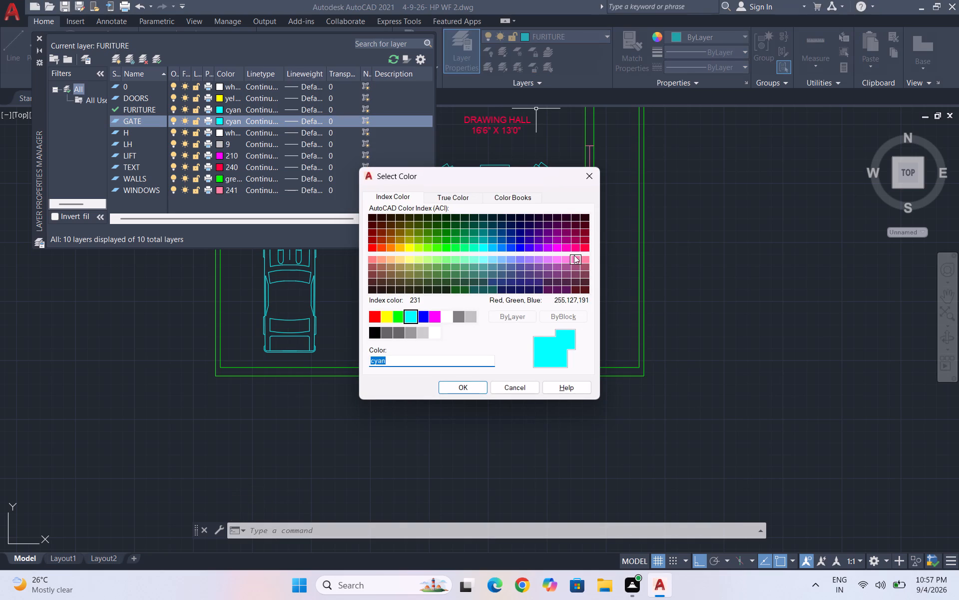
pyautogui.click(377, 321)
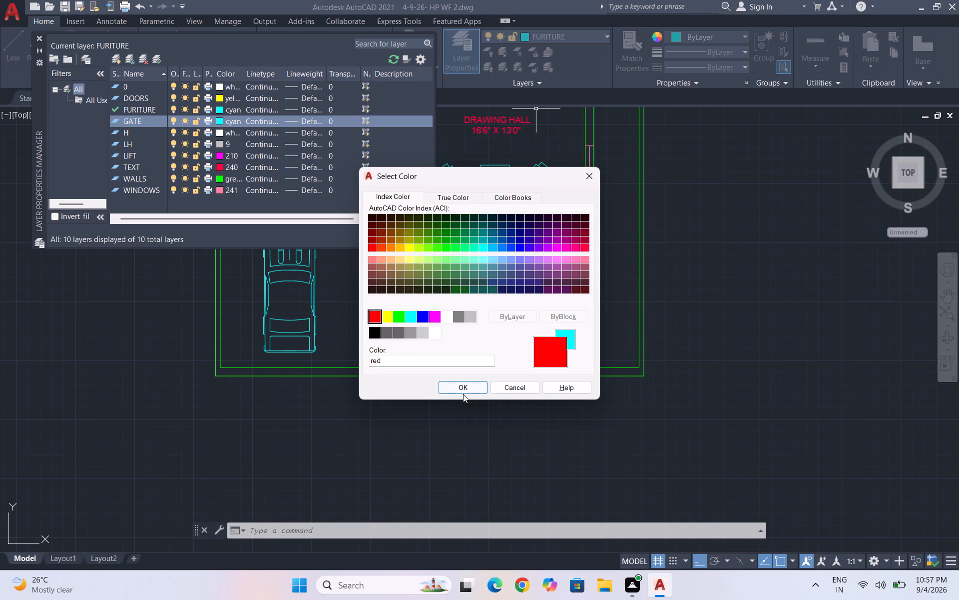
pyautogui.click(460, 380)
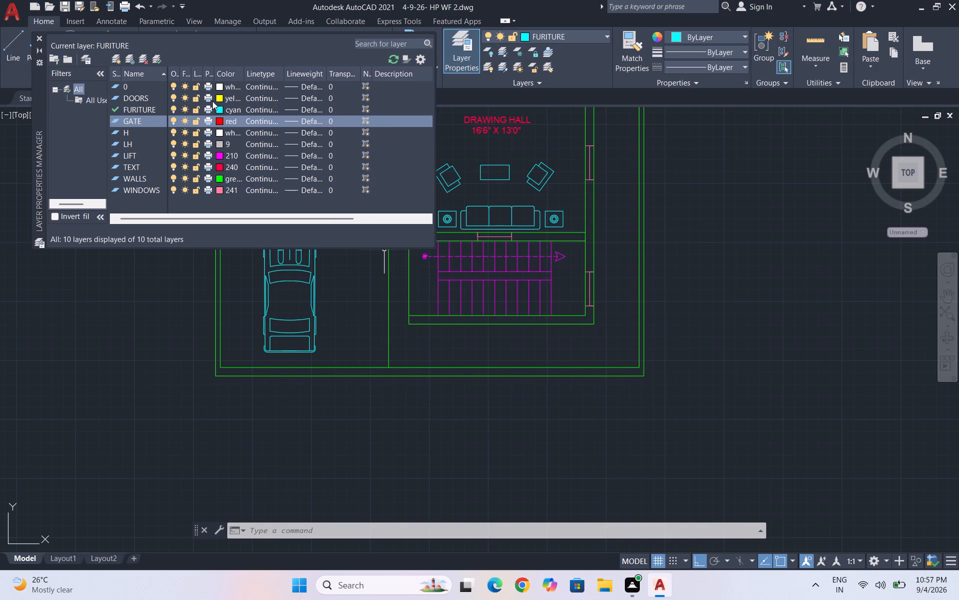
pyautogui.click(156, 55)
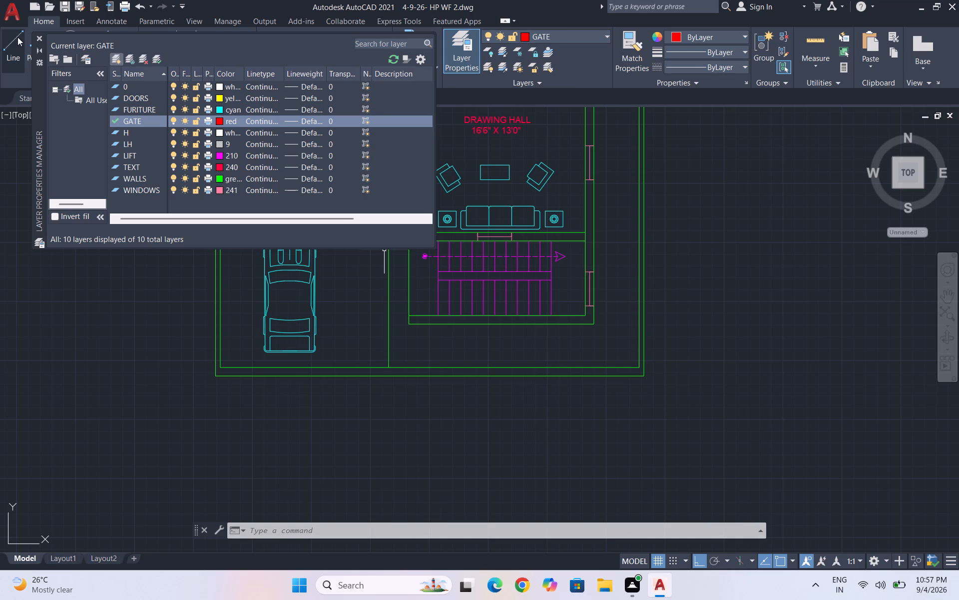
# Draw the gate's rectangular outline, about 9'-2" wide, across the thickness of the south boundary wall behind the parked car.
pyautogui.click(36, 37)
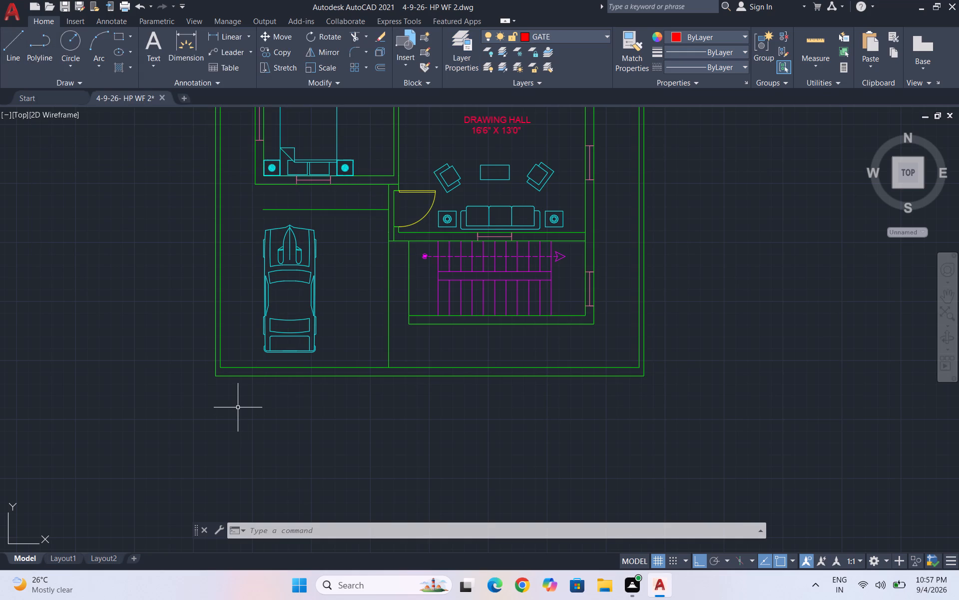
pyautogui.press('r')
pyautogui.press('Escape')
pyautogui.press('Escape')
pyautogui.press('l')
pyautogui.press('Return')
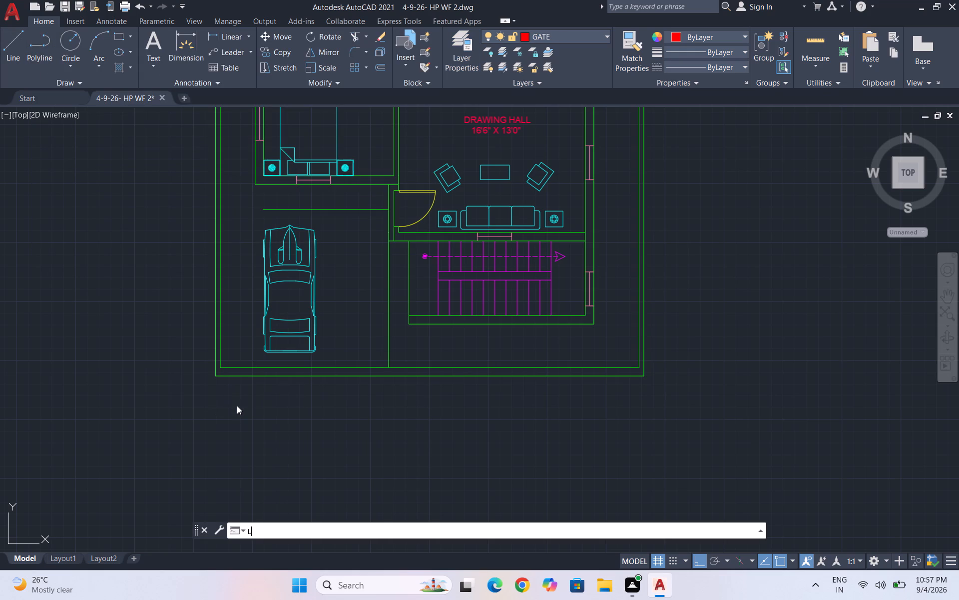
pyautogui.scroll(1, 229, 400)
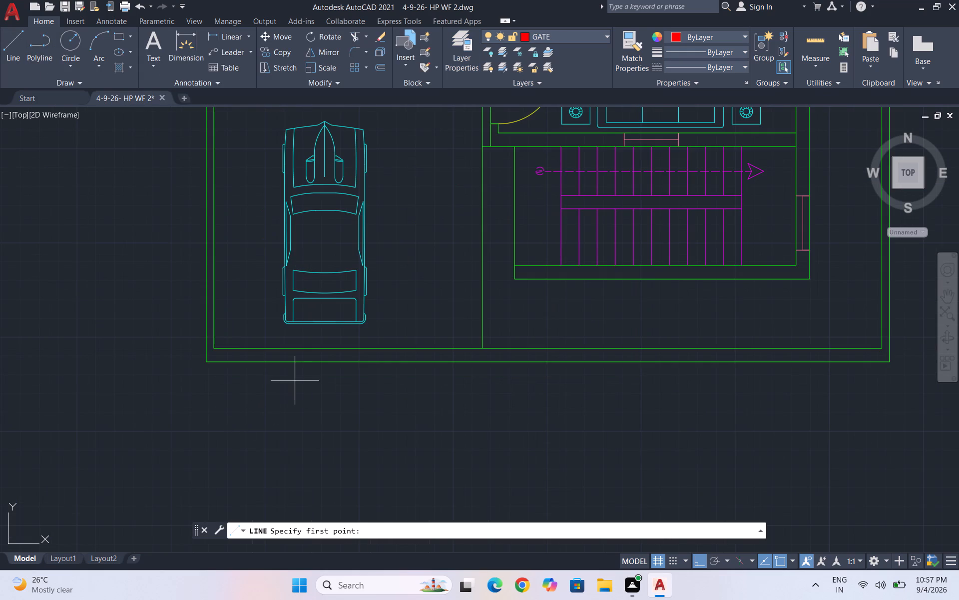
pyautogui.scroll(1, 295, 379)
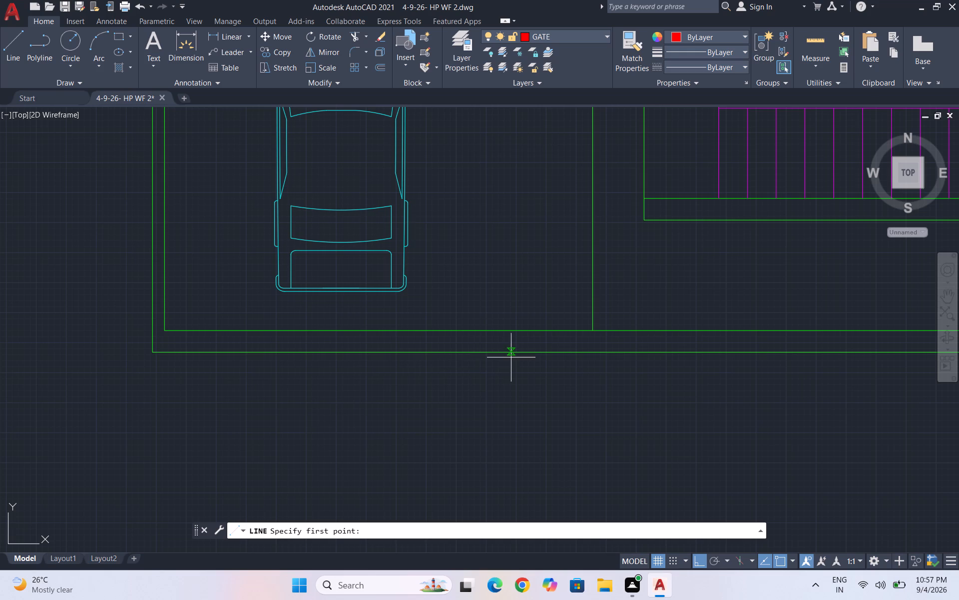
pyautogui.click(517, 354)
pyautogui.click(517, 329)
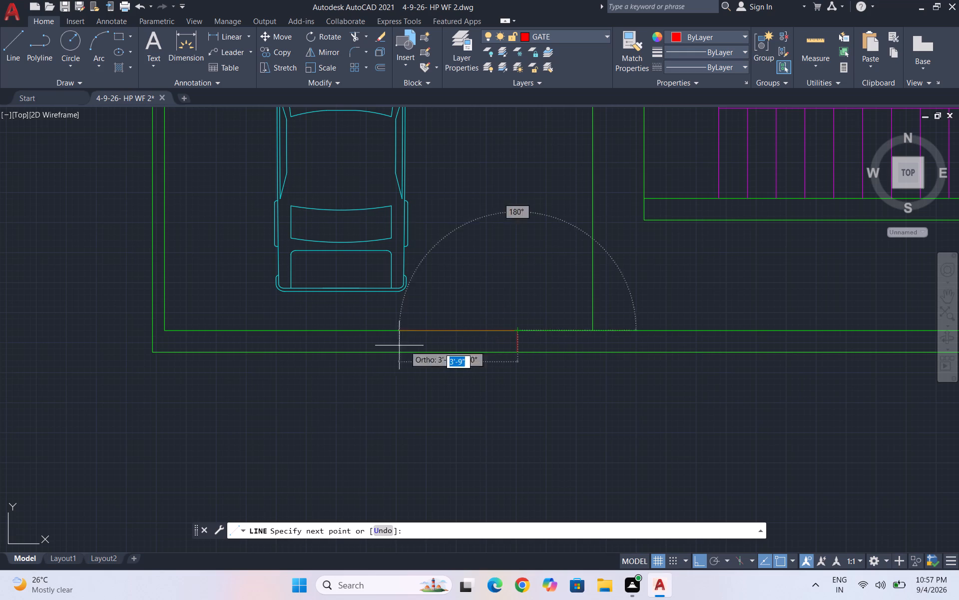
pyautogui.scroll(1, 264, 331)
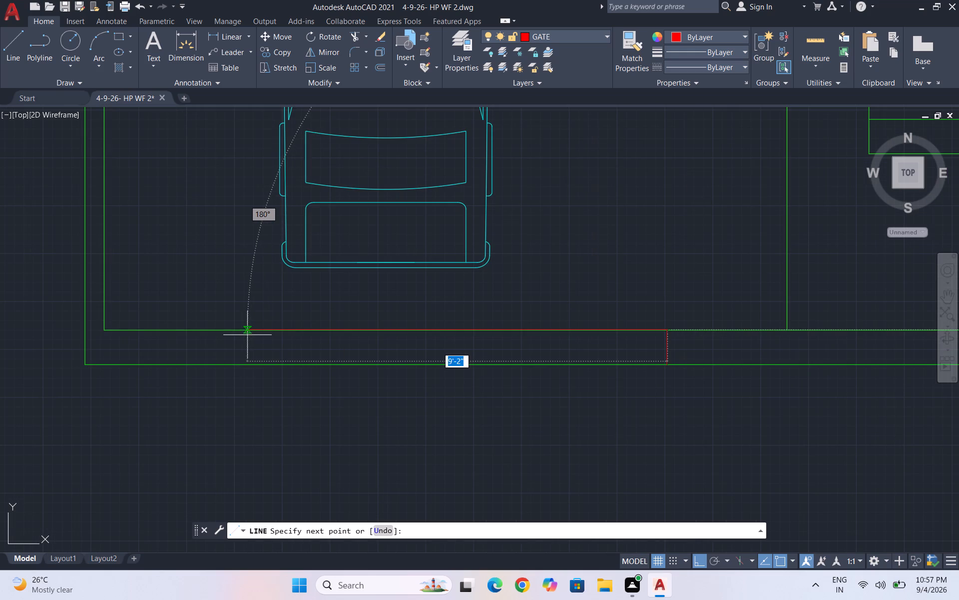
pyautogui.click(246, 330)
pyautogui.click(245, 366)
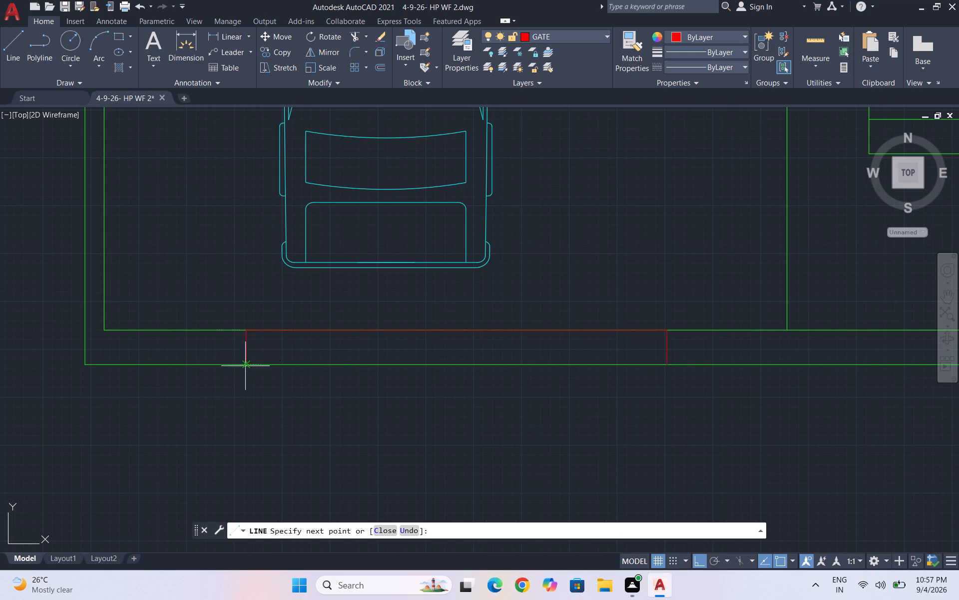
pyautogui.click(668, 366)
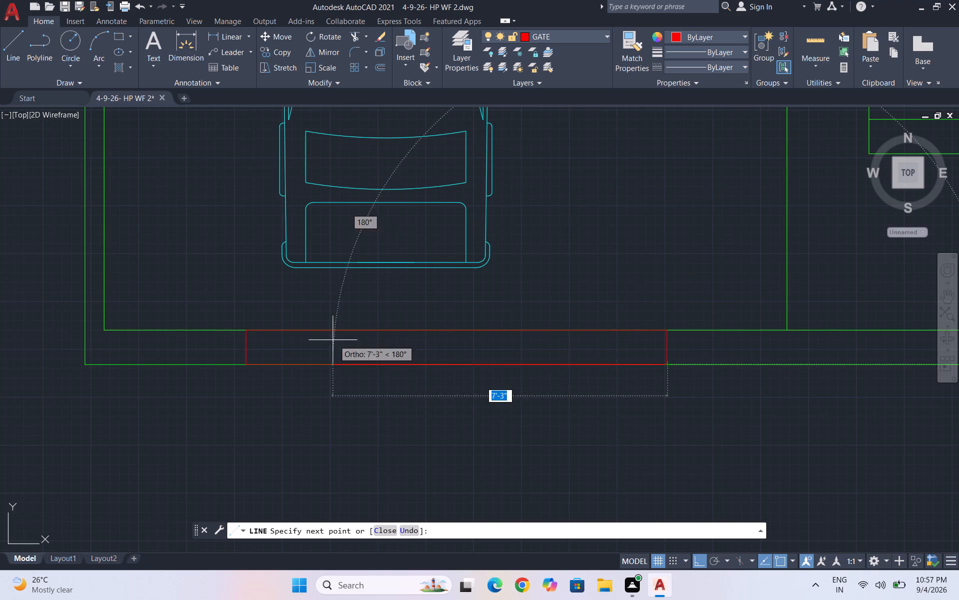
# Draw two crossing diagonal lines between the opposite corners of the gate rectangle.
pyautogui.click(247, 329)
pyautogui.press('Escape')
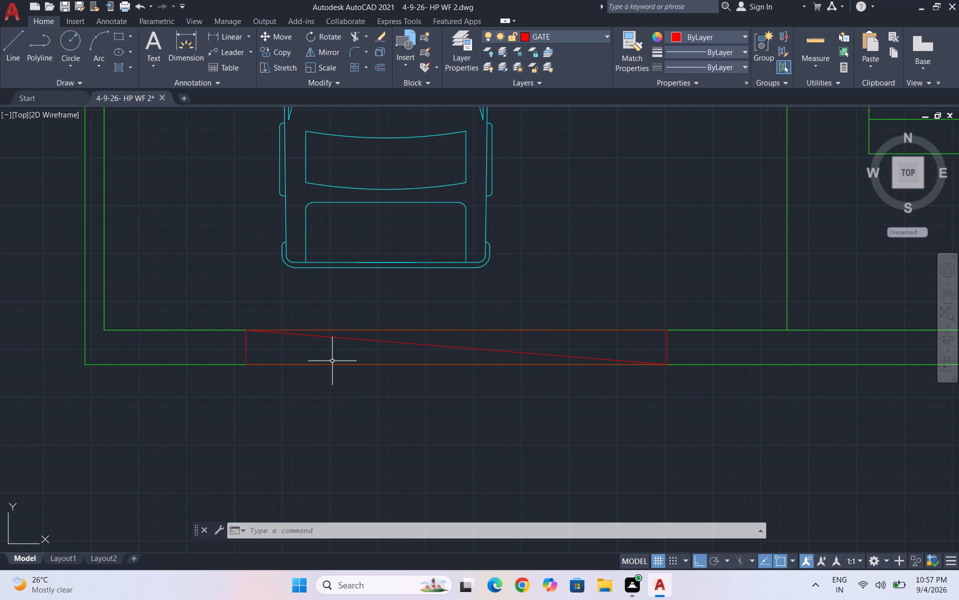
pyautogui.press('space')
pyautogui.click(251, 361)
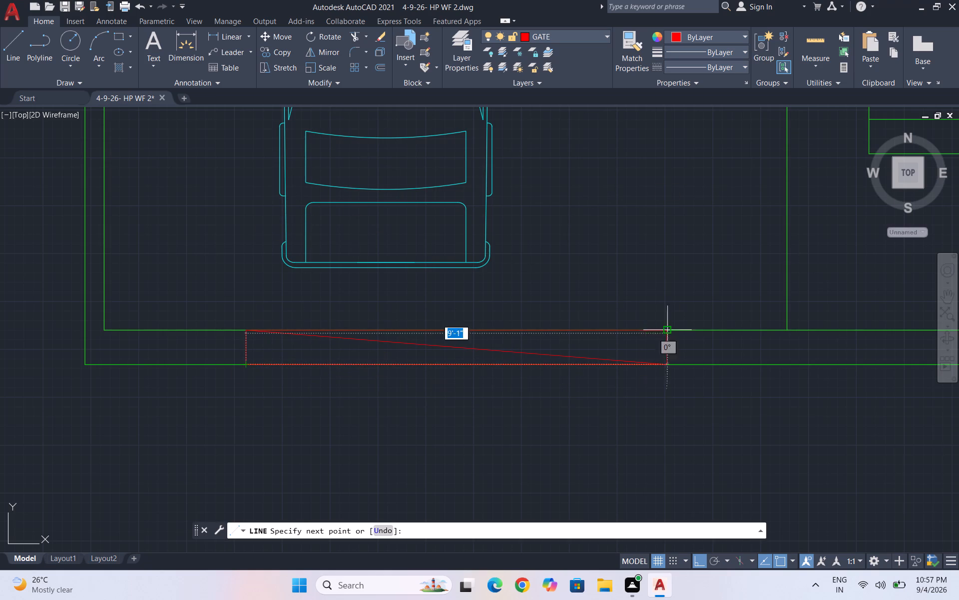
pyautogui.click(664, 331)
pyautogui.press('Escape')
# Delete the spare car standing outside the plan, west of the boundary wall.
pyautogui.scroll(-5, 576, 338)
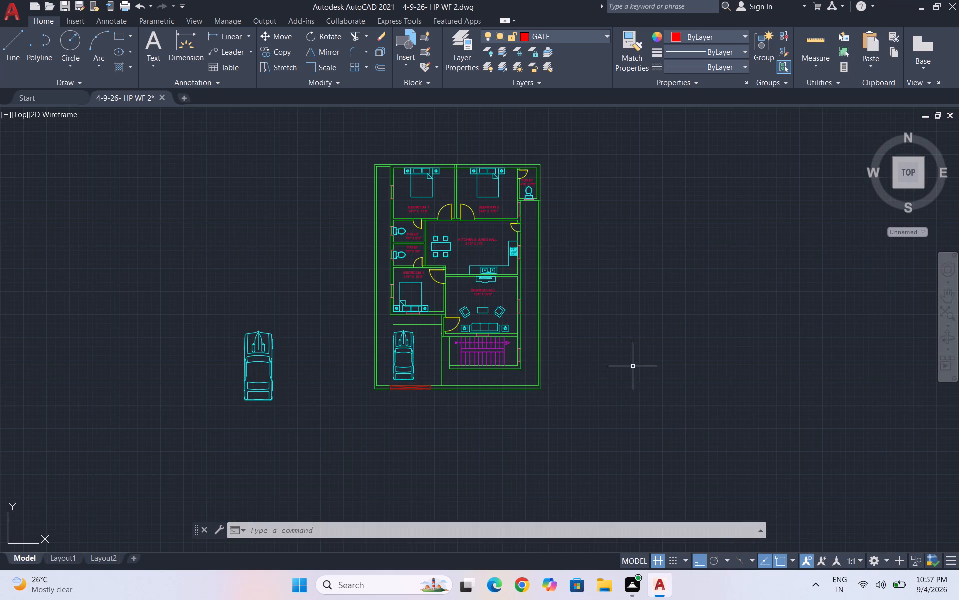
pyautogui.moveTo(301, 422); pyautogui.dragTo(302, 412)
pyautogui.click(202, 312)
pyautogui.press('Delete')
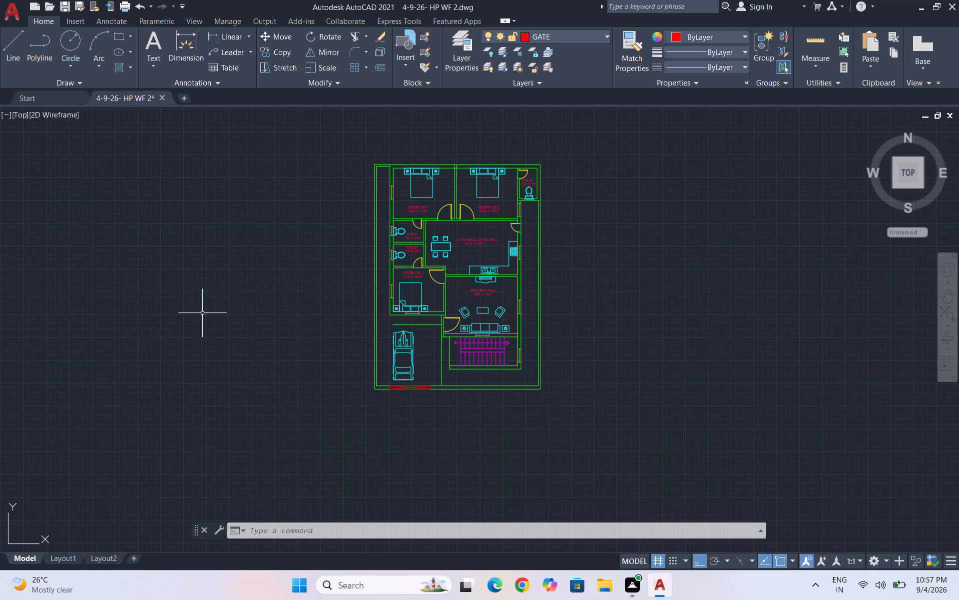
# Save the drawing.
pyautogui.hotkey('ctrl', 's')
# Make WALLS the current layer, keeping green as its colour.
pyautogui.click(550, 37)
pyautogui.click(529, 169)
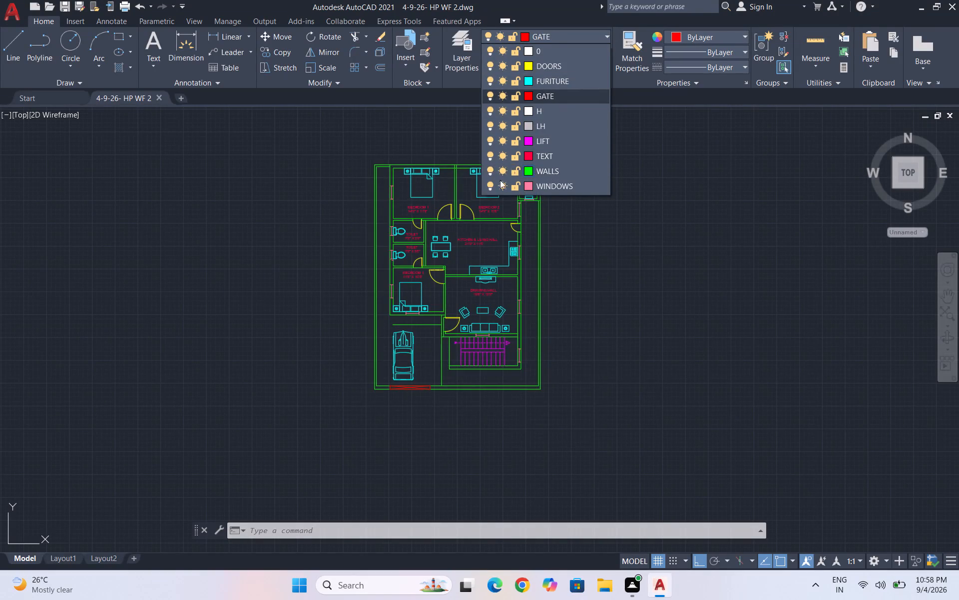
pyautogui.click(464, 389)
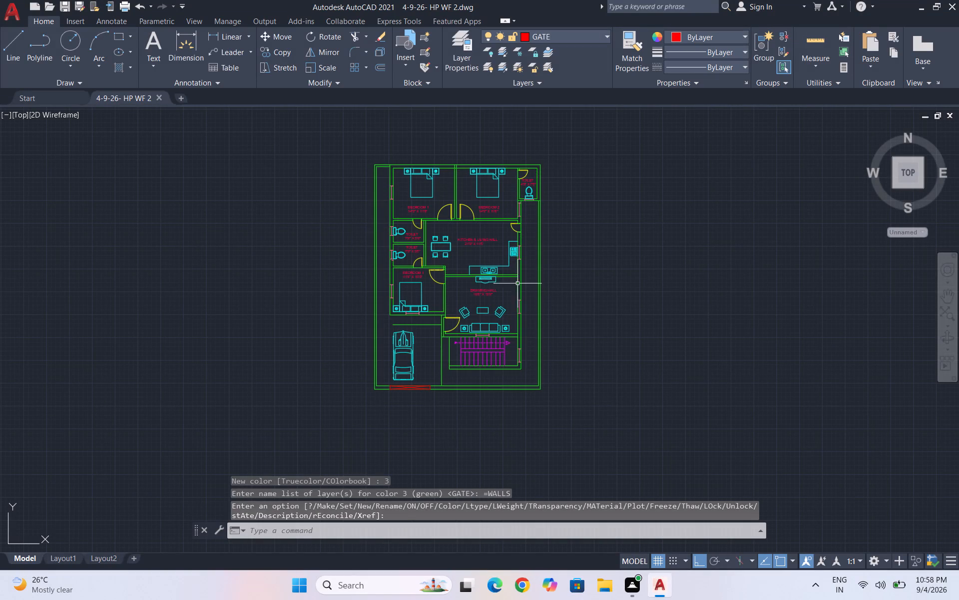
pyautogui.click(604, 34)
pyautogui.click(567, 167)
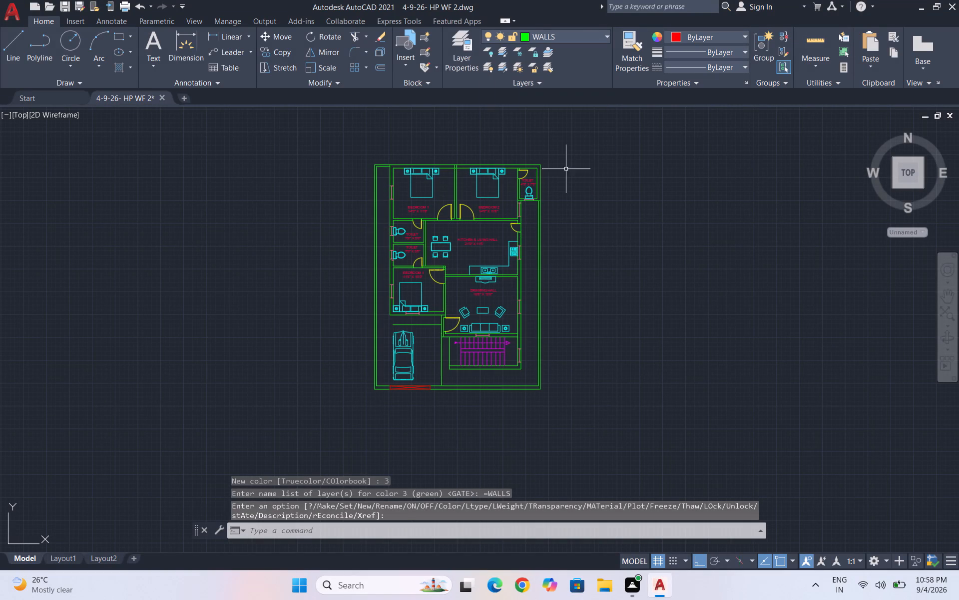
# Insert the Trees - Metric block from the tool palettes in the empty space east of the plan, and close the palettes.
pyautogui.press('Escape')
pyautogui.press('Escape')
pyautogui.write('TP')
pyautogui.press('Return')
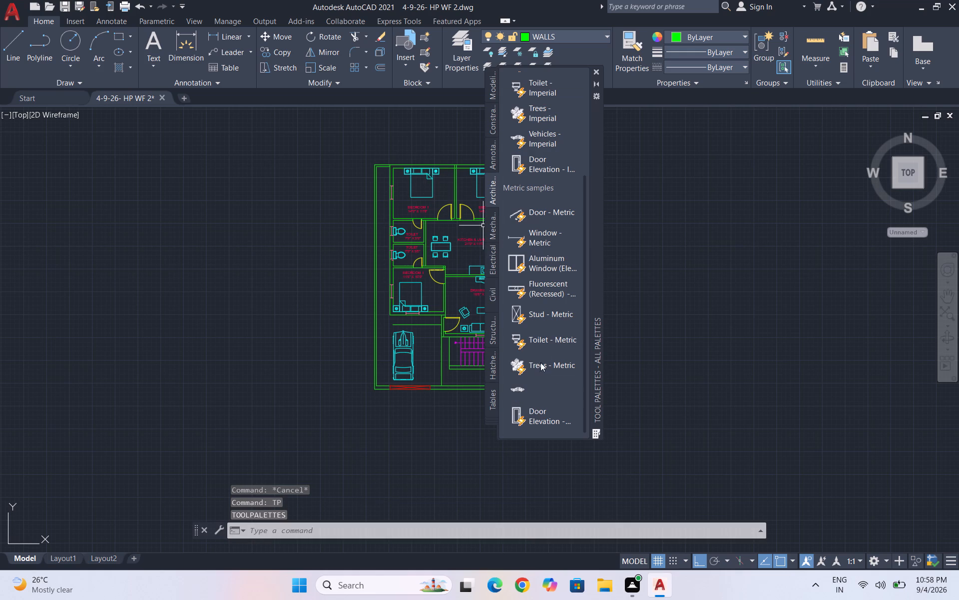
pyautogui.click(540, 369)
pyautogui.click(713, 339)
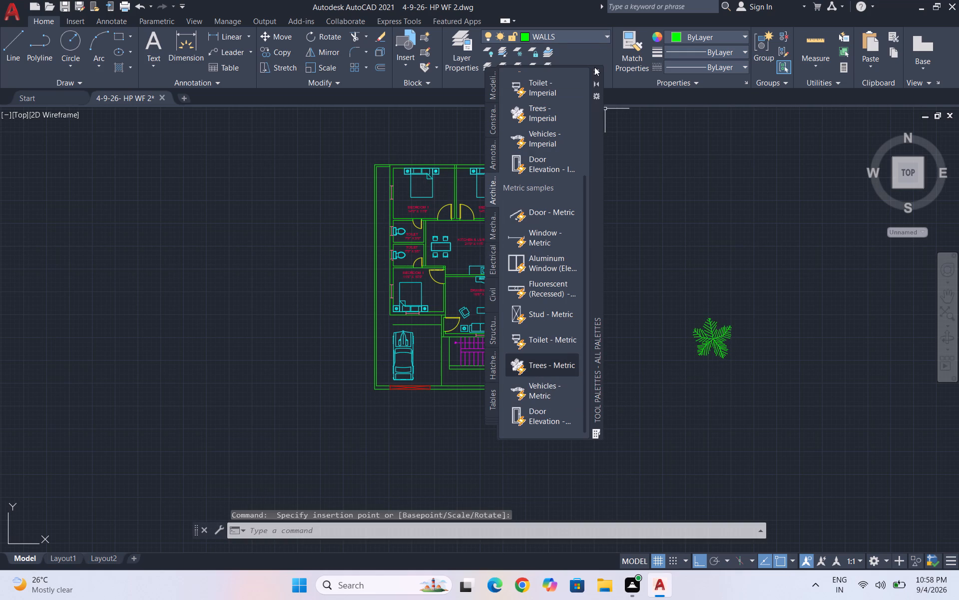
pyautogui.click(595, 68)
pyautogui.press('Escape')
# Scale the inserted tree down from its centre to less than half its size.
pyautogui.scroll(1, 684, 340)
pyautogui.moveTo(769, 366); pyautogui.dragTo(743, 343)
pyautogui.click(697, 303)
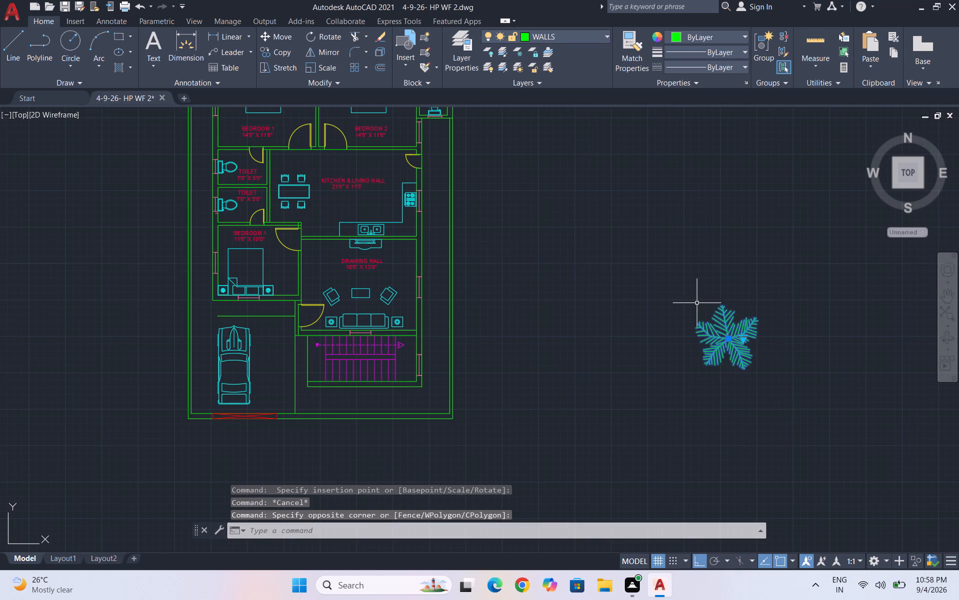
pyautogui.write('SC')
pyautogui.press('Return')
pyautogui.click(734, 340)
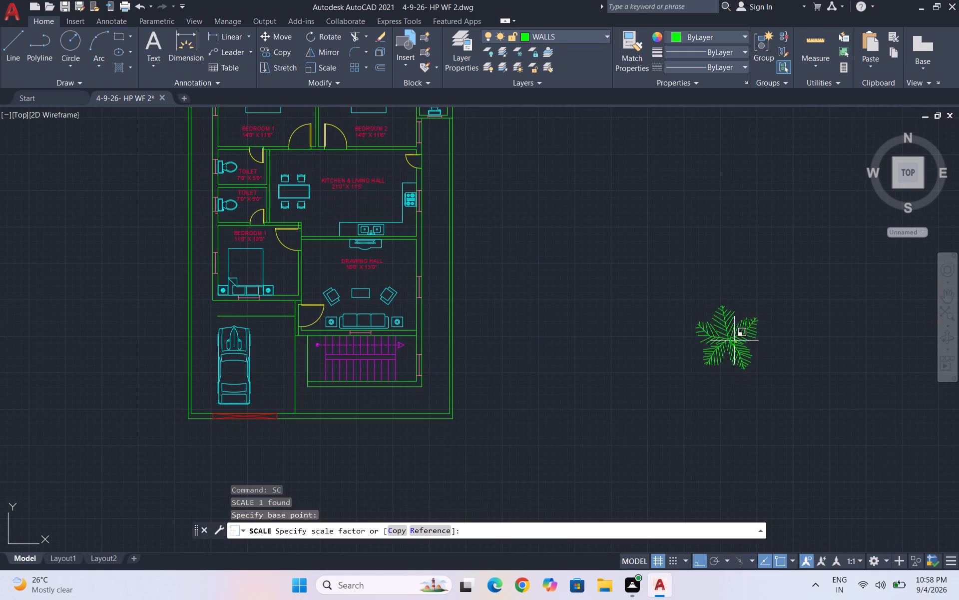
pyautogui.click(702, 354)
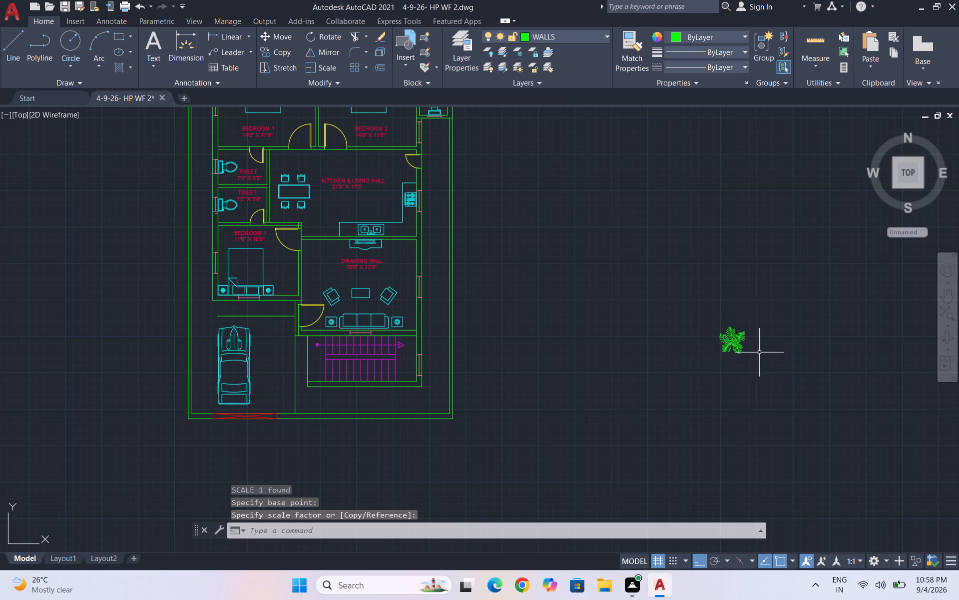
# Copy the tree from its centre, with ortho off, into the plan's southeast corner beyond the staircase.
pyautogui.click(764, 367)
pyautogui.click(691, 287)
pyautogui.write('CO')
pyautogui.press('Return')
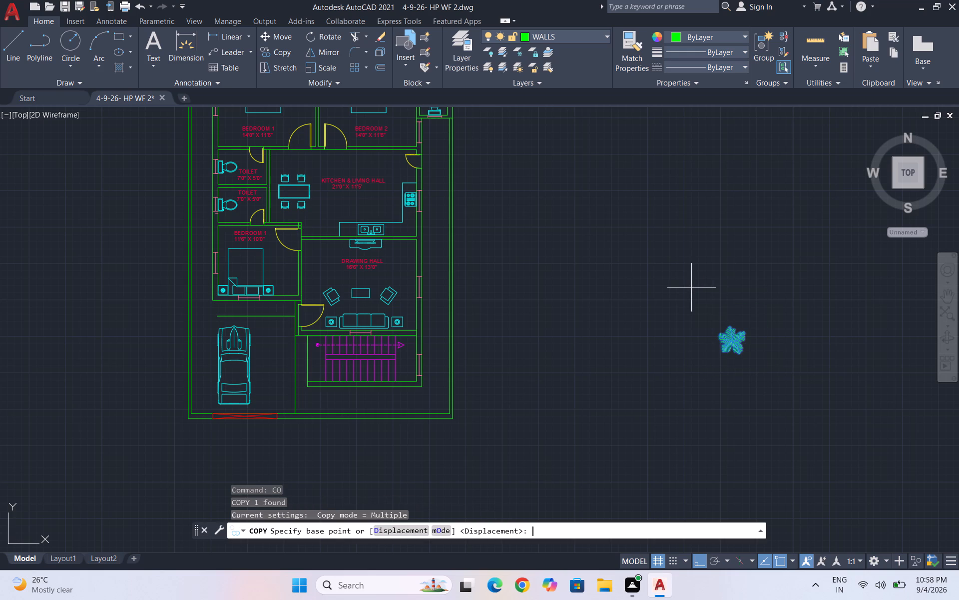
pyautogui.click(733, 339)
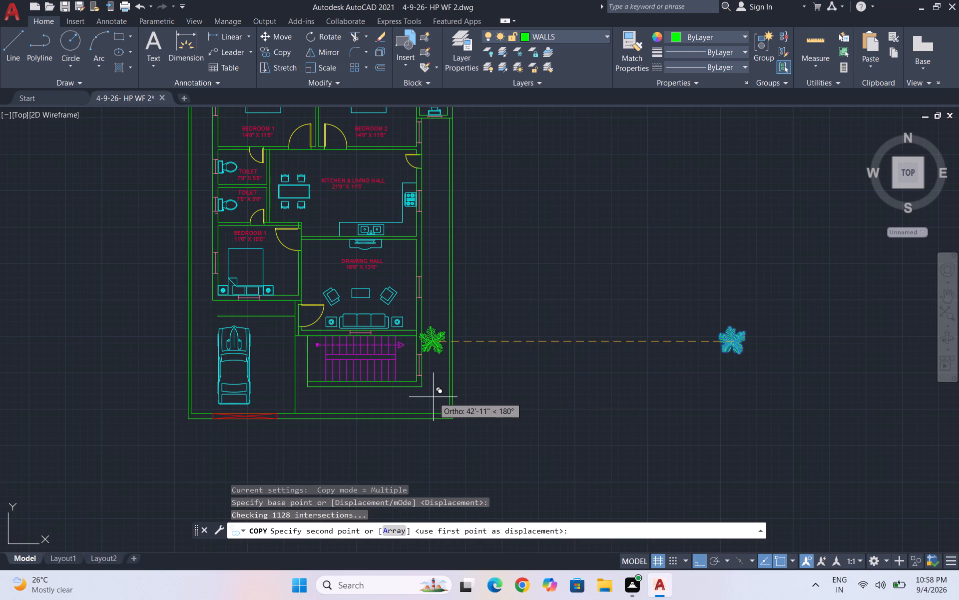
pyautogui.press('F8')
pyautogui.scroll(1, 424, 400)
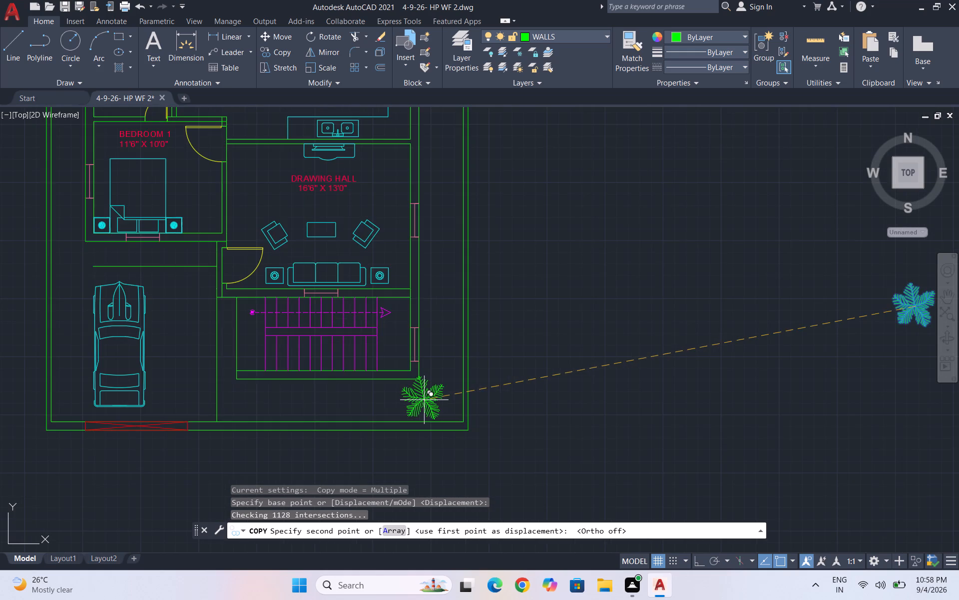
pyautogui.scroll(1, 424, 398)
pyautogui.click(441, 404)
pyautogui.press('Escape')
# Scale the tree in the southeast corner down to about half its size.
pyautogui.moveTo(465, 415); pyautogui.dragTo(466, 410)
pyautogui.click(408, 392)
pyautogui.write('SC')
pyautogui.press('Return')
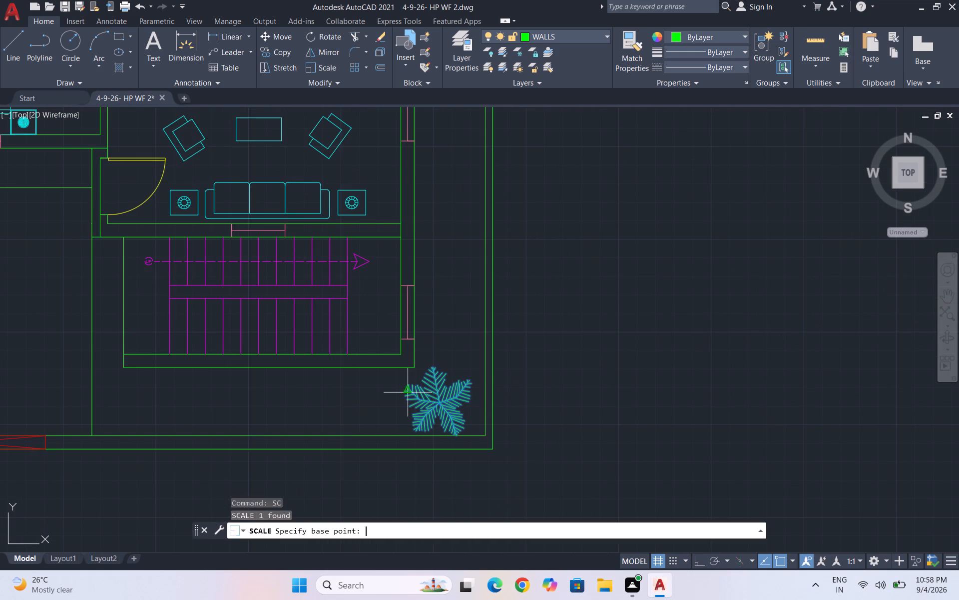
pyautogui.click(453, 408)
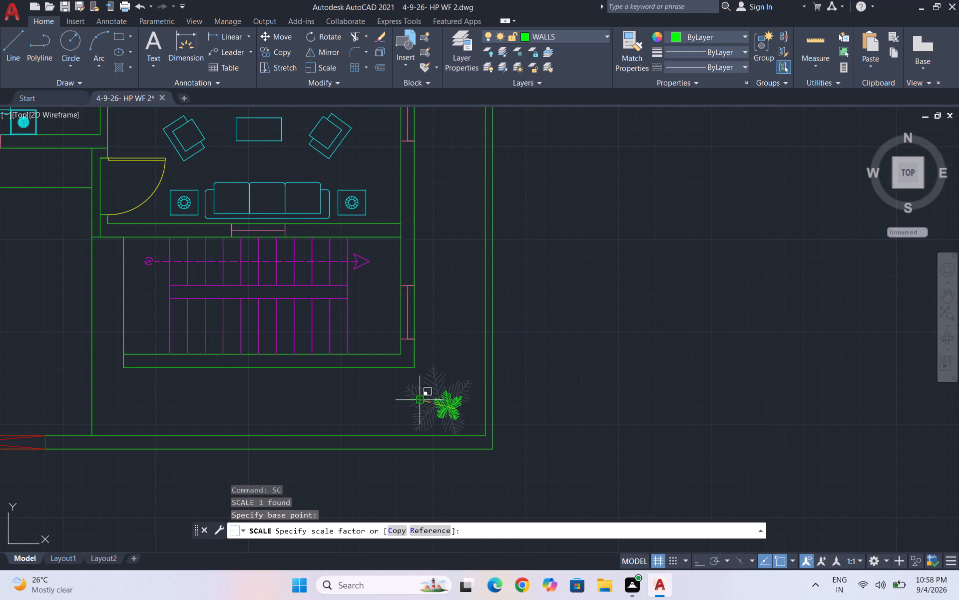
pyautogui.click(416, 402)
# Copy the southeast corner tree from its centre, with ortho on, to four spots along the south strip as far as the southwest corner.
pyautogui.moveTo(462, 428); pyautogui.dragTo(459, 410)
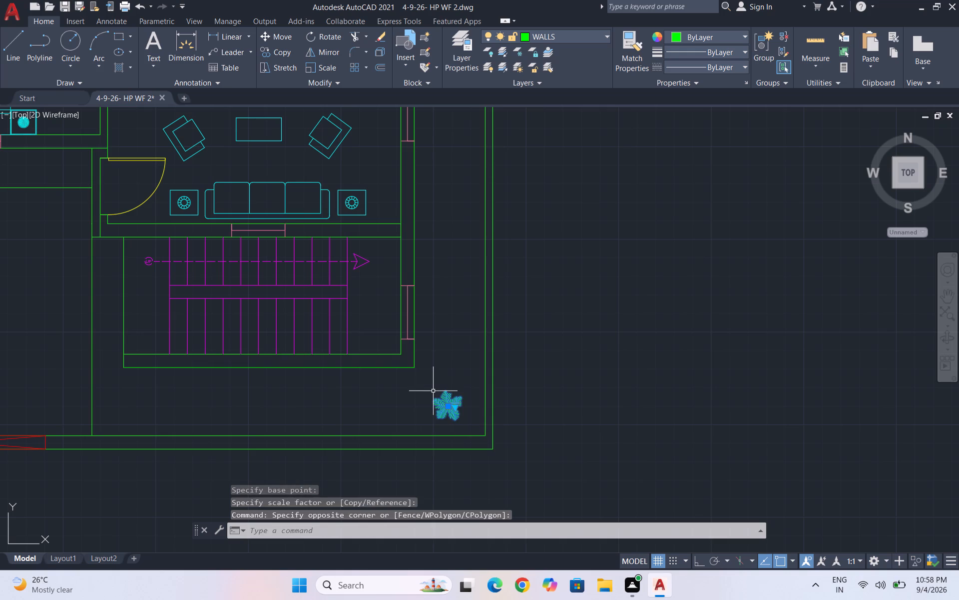
pyautogui.click(433, 391)
pyautogui.write('CO')
pyautogui.press('Return')
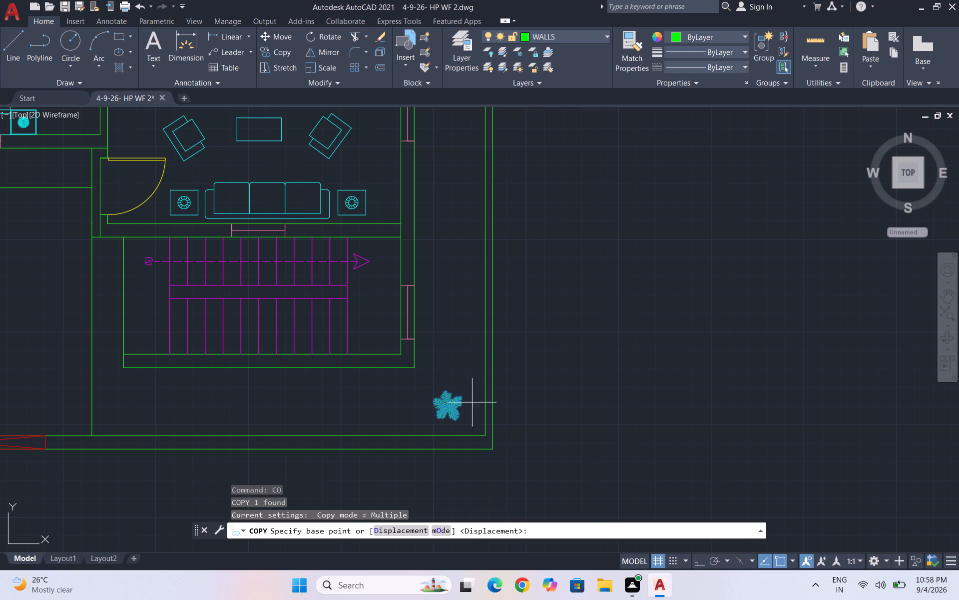
pyautogui.click(448, 406)
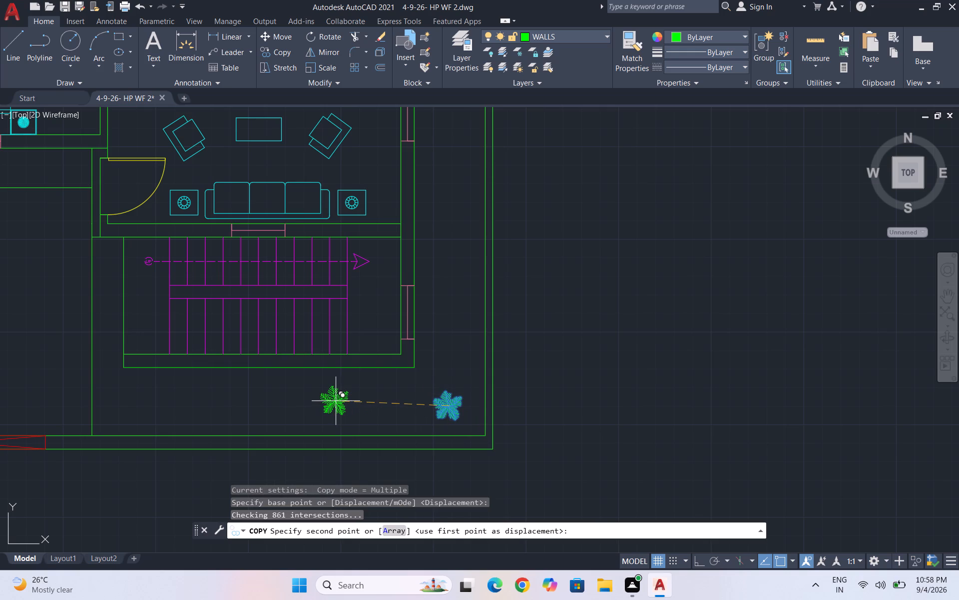
pyautogui.press('F8')
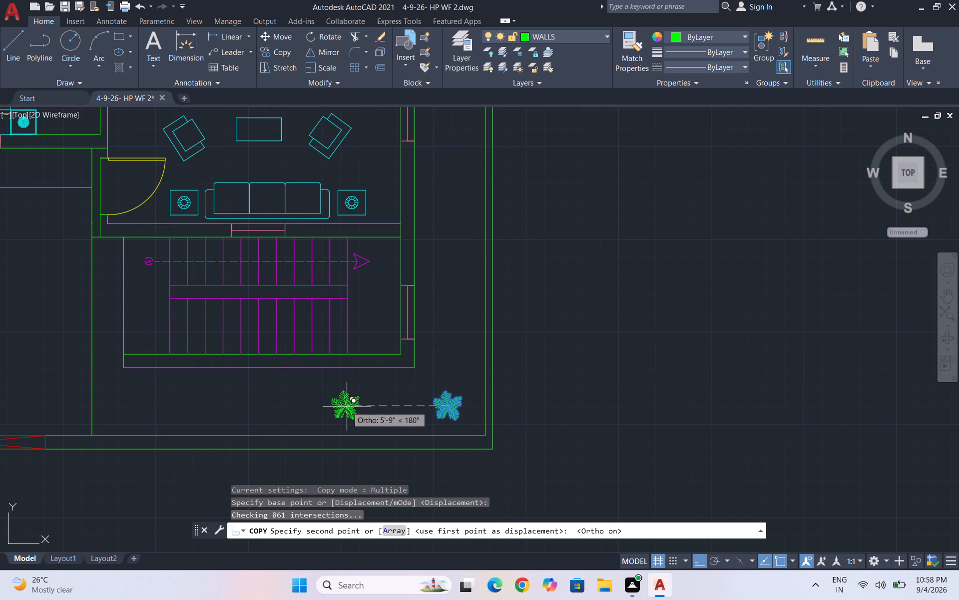
pyautogui.click(346, 412)
pyautogui.scroll(-2, 413, 377)
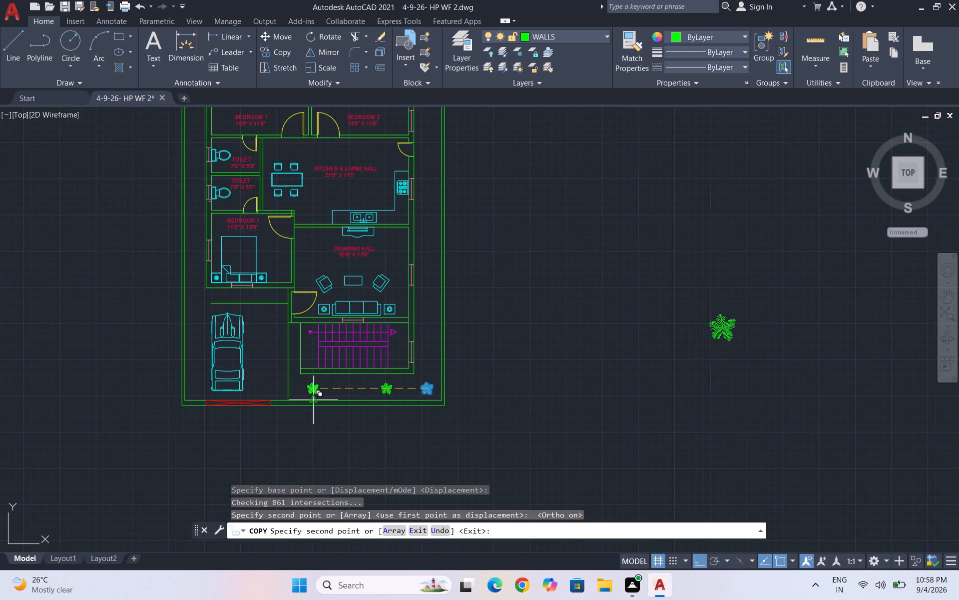
pyautogui.scroll(1, 310, 392)
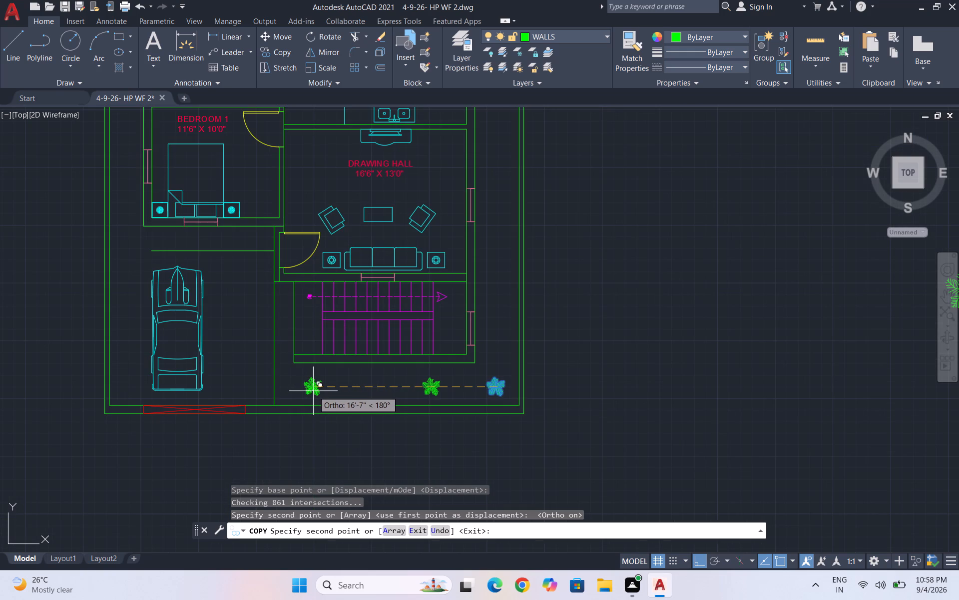
pyautogui.click(329, 397)
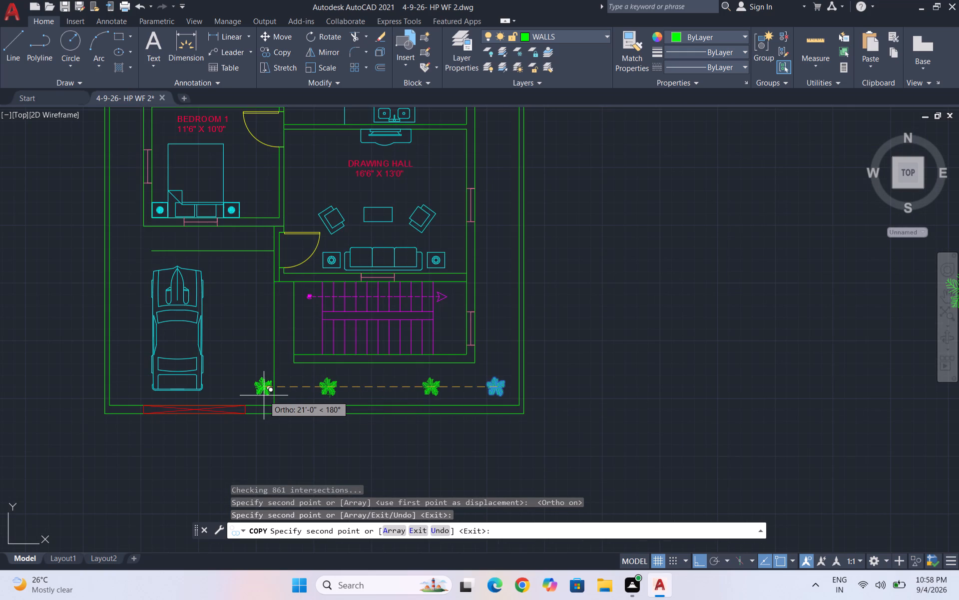
pyautogui.click(261, 395)
pyautogui.scroll(-1, 331, 366)
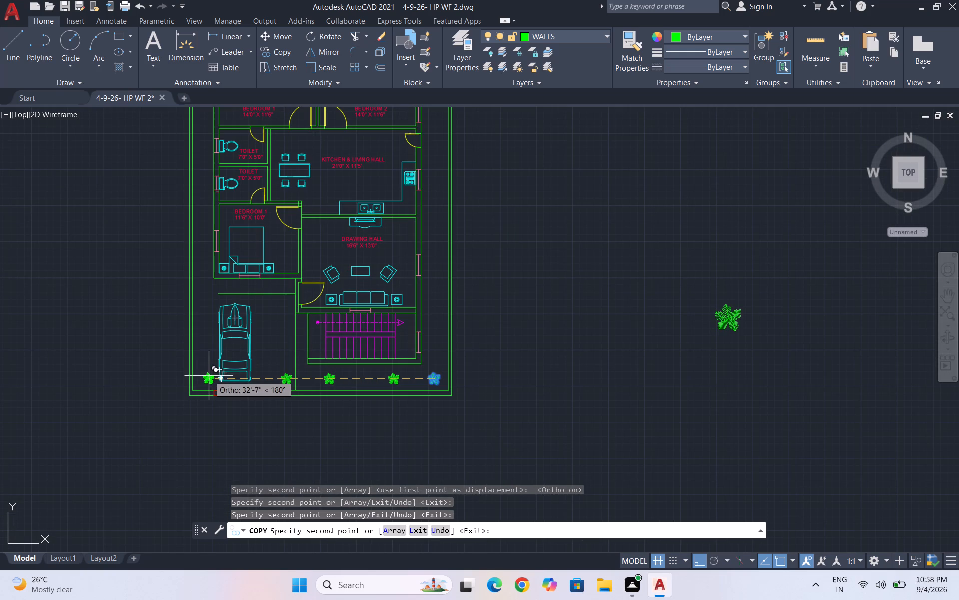
pyautogui.click(206, 377)
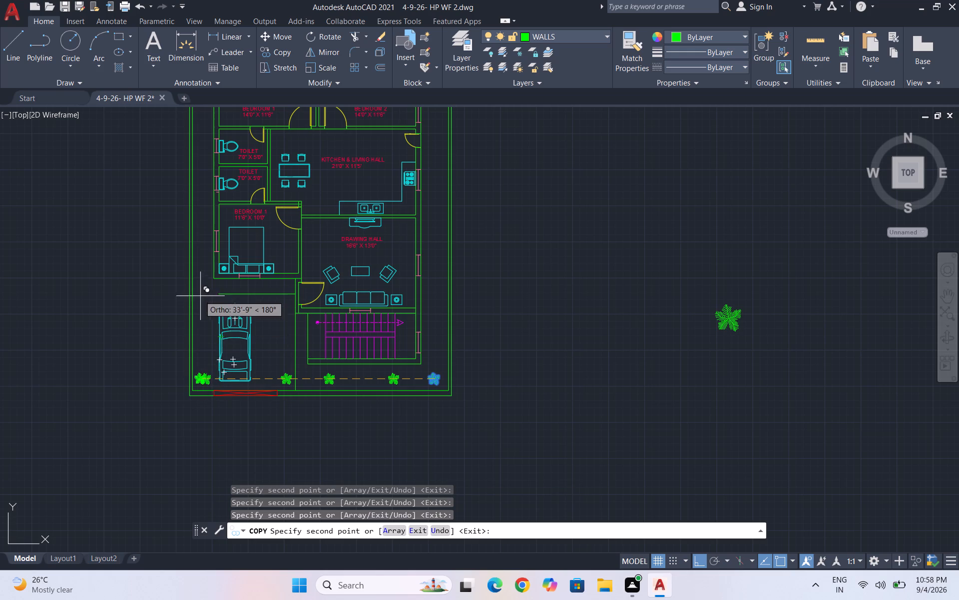
pyautogui.press('Escape')
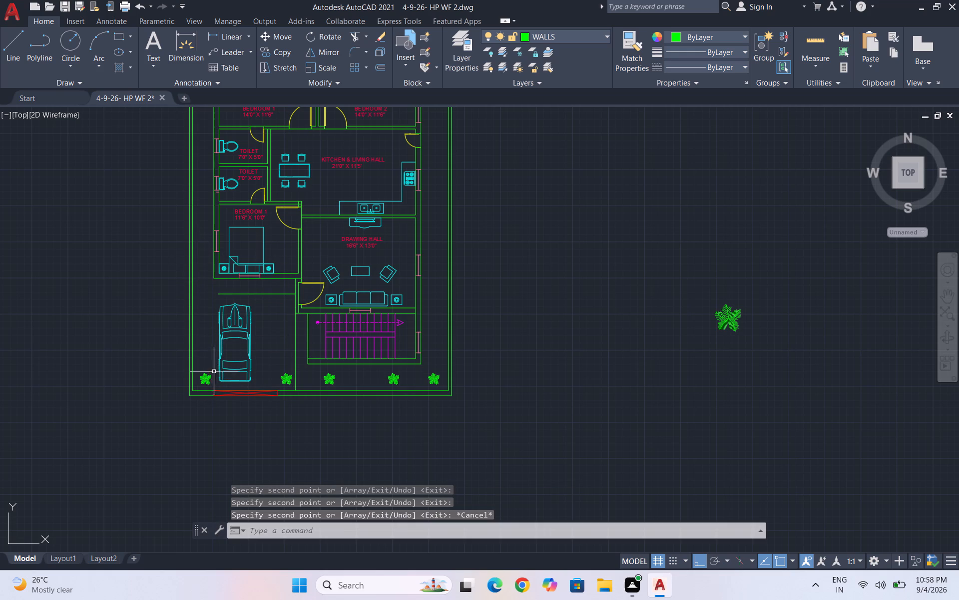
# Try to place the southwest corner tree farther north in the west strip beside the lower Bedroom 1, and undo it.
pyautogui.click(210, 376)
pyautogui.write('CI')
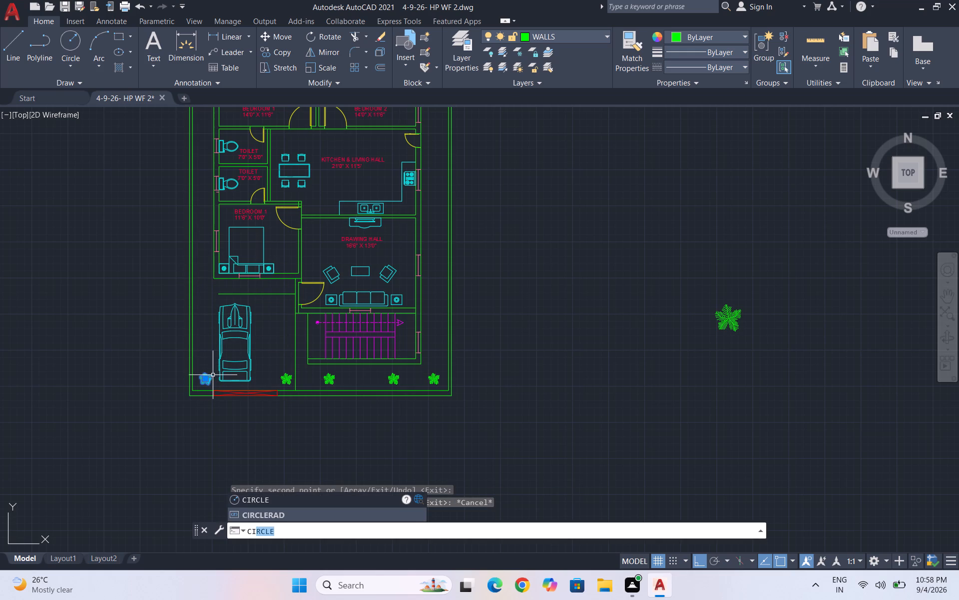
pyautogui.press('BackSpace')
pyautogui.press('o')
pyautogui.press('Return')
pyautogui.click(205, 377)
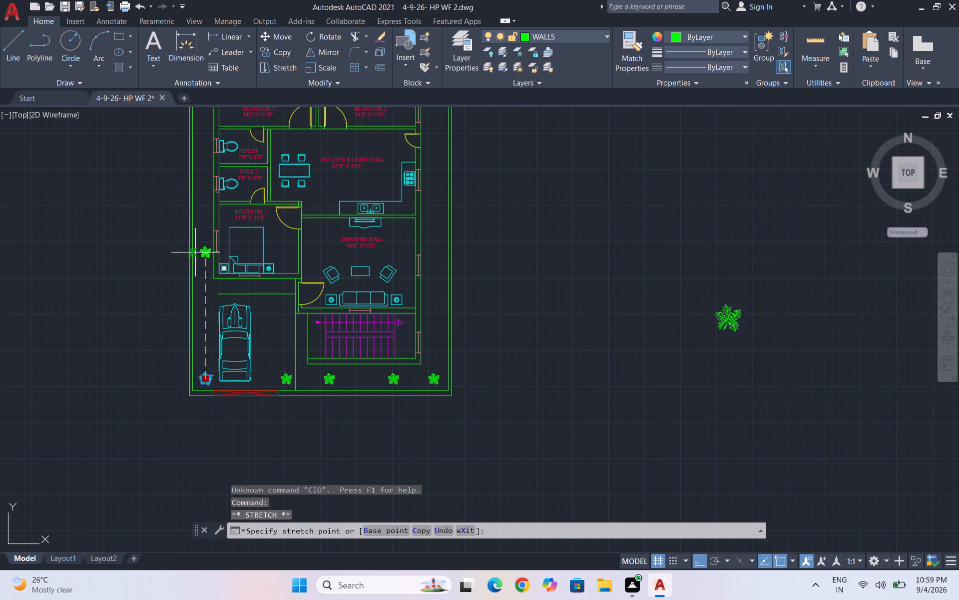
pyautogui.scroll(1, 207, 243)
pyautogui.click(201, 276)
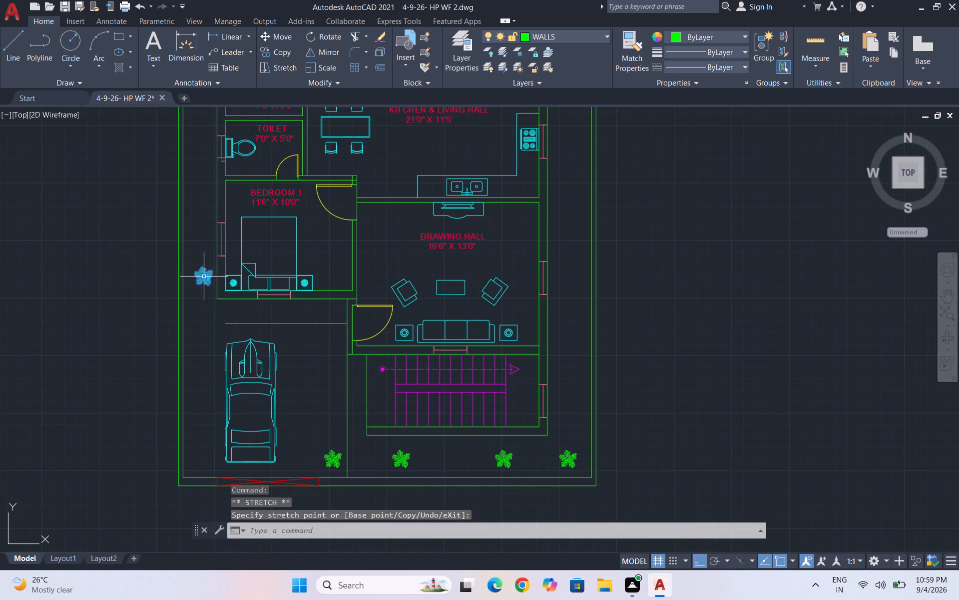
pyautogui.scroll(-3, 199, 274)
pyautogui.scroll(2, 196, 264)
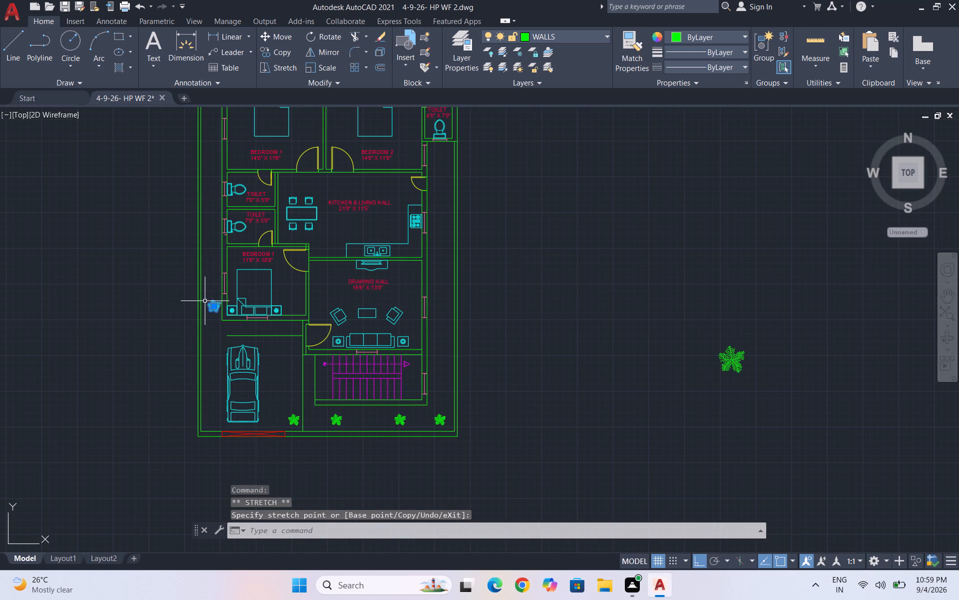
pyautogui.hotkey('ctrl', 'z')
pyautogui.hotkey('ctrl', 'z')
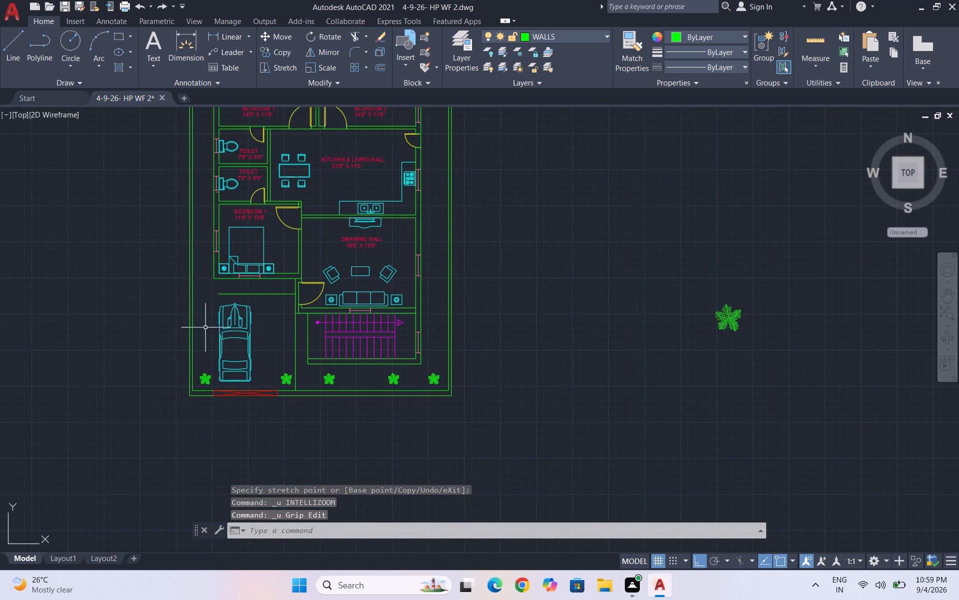
# Copy the southwest corner tree from its centre to four spots up the west strip, ending near the northwest corner.
pyautogui.click(216, 372)
pyautogui.click(200, 377)
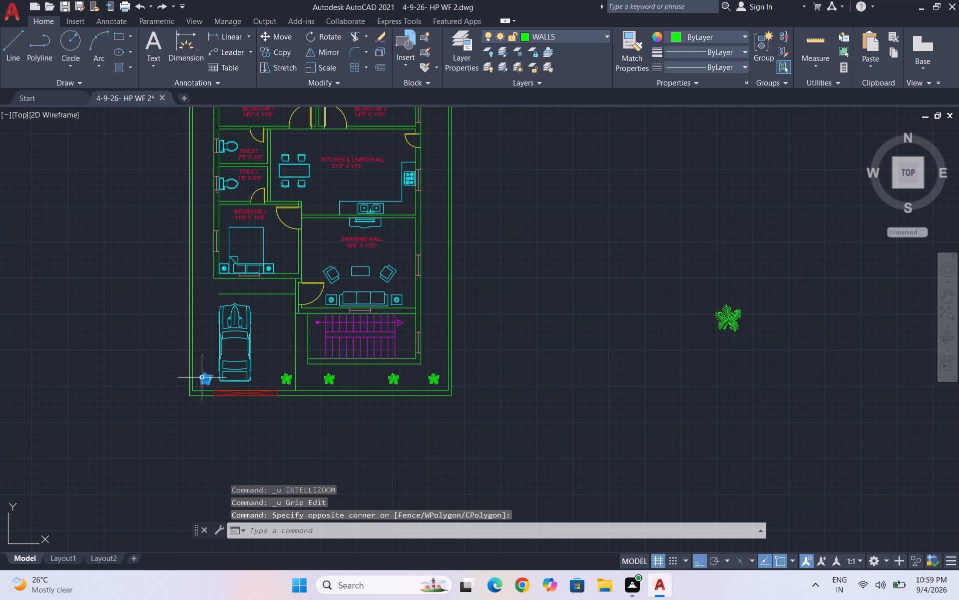
pyautogui.write('CO')
pyautogui.press('Return')
pyautogui.click(206, 378)
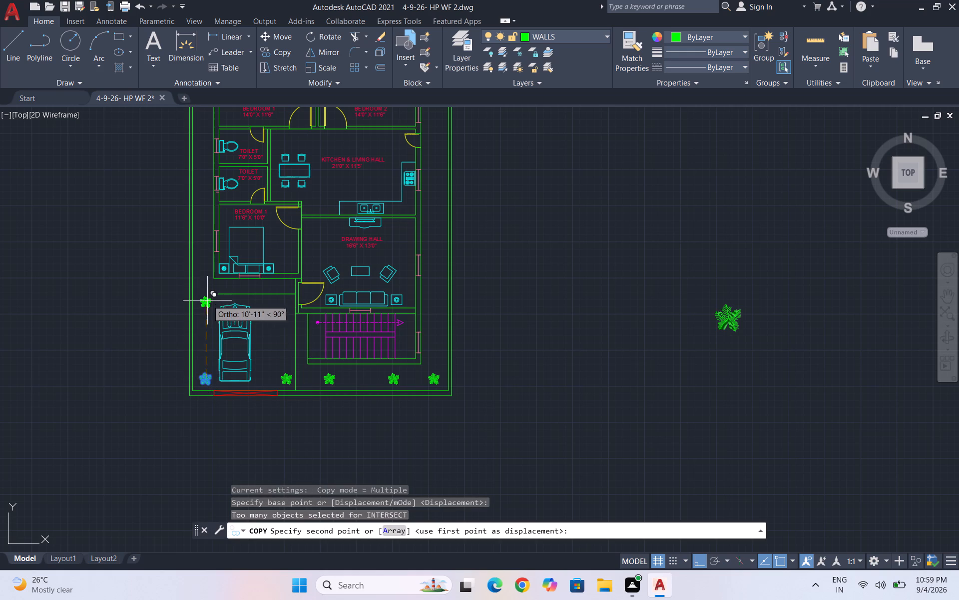
pyautogui.scroll(3, 202, 260)
pyautogui.click(191, 262)
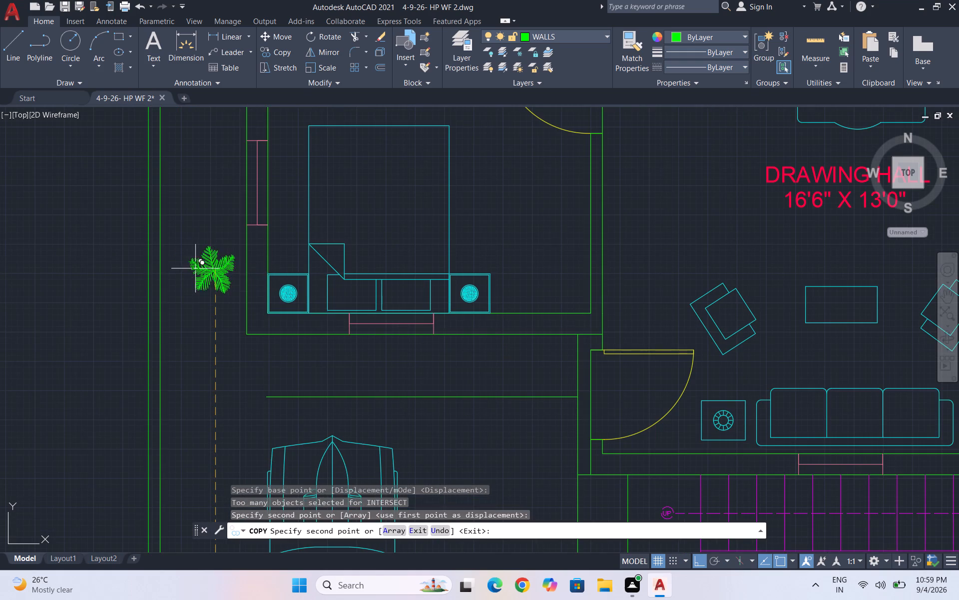
pyautogui.scroll(-2, 195, 281)
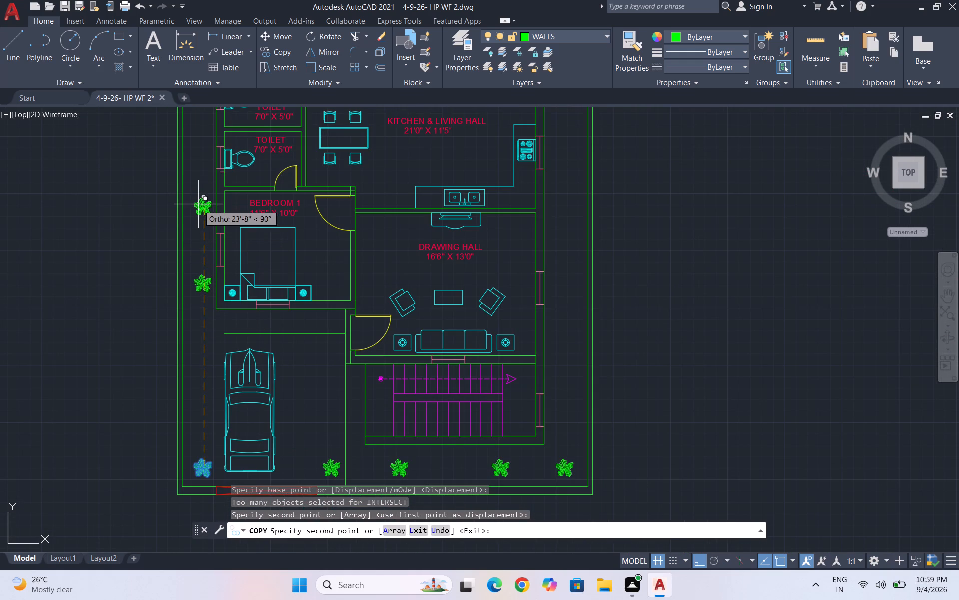
pyautogui.scroll(-2, 185, 224)
pyautogui.scroll(3, 181, 198)
pyautogui.click(196, 161)
pyautogui.scroll(-4, 170, 207)
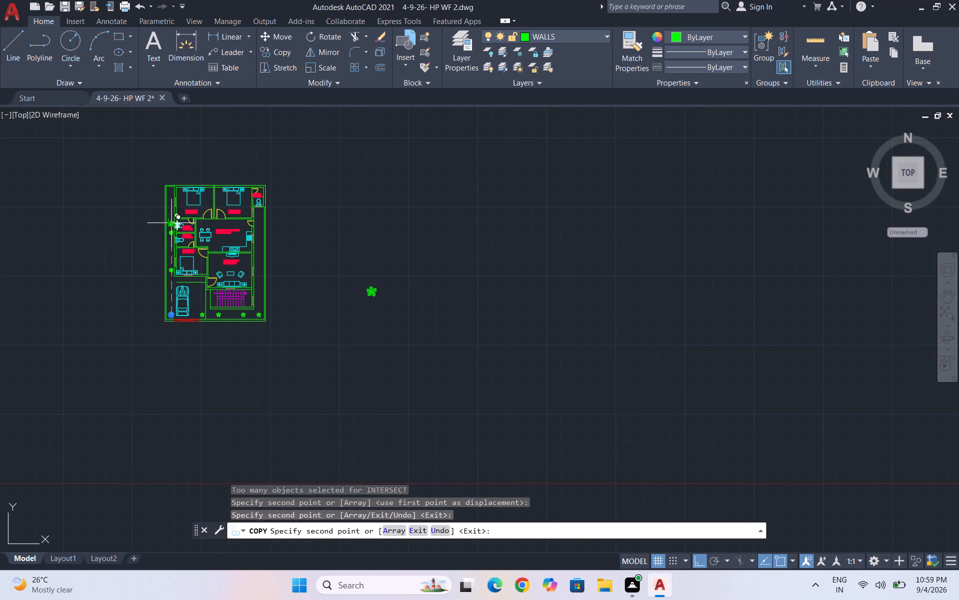
pyautogui.scroll(3, 170, 212)
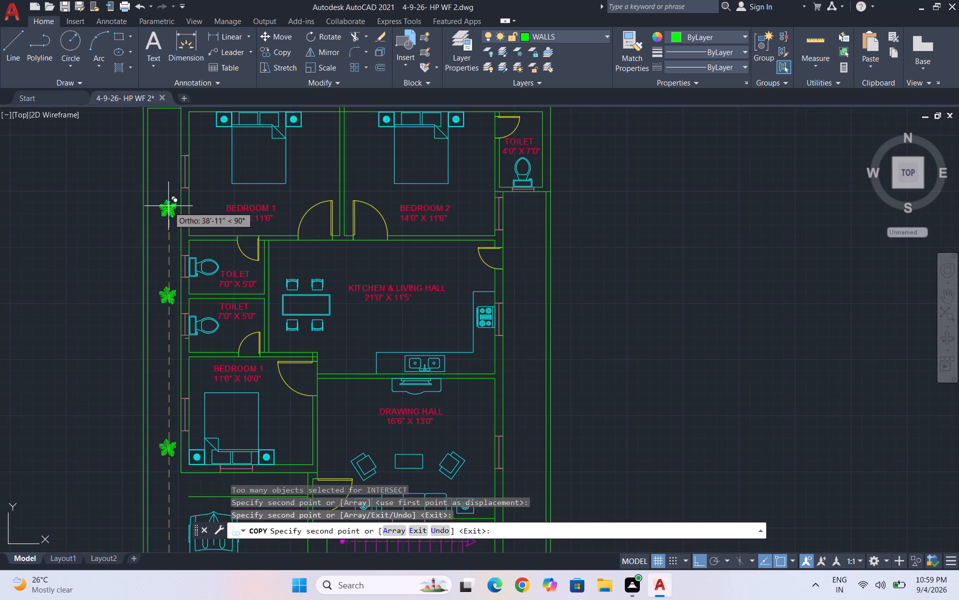
pyautogui.click(168, 206)
pyautogui.scroll(-2, 164, 222)
pyautogui.scroll(2, 165, 192)
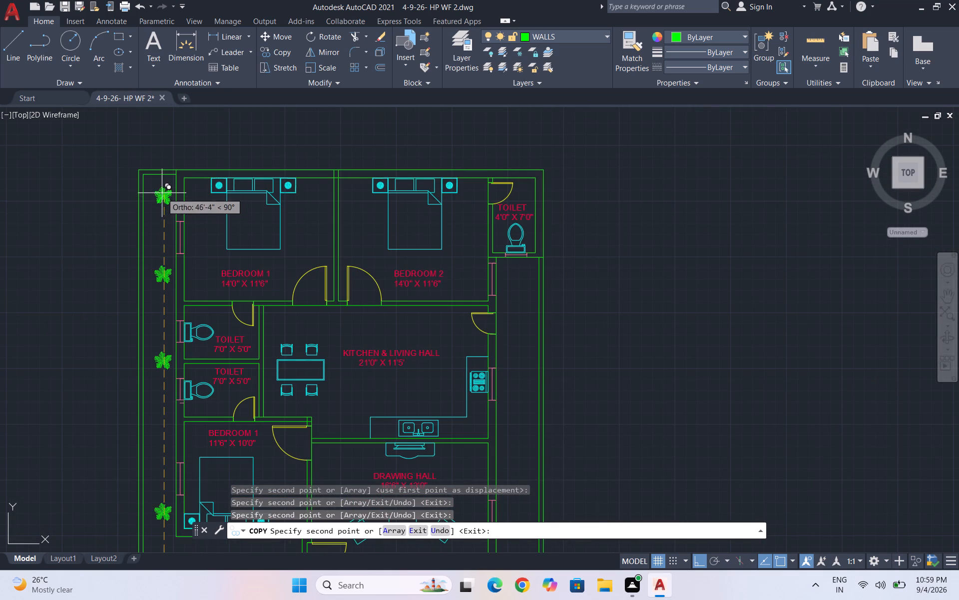
pyautogui.click(162, 193)
pyautogui.scroll(-1, 192, 259)
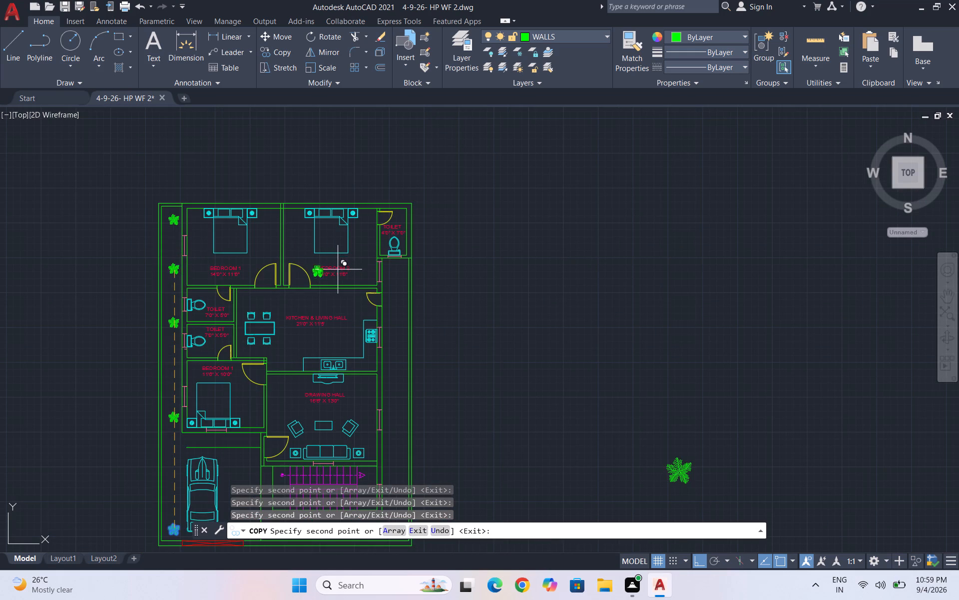
pyautogui.press('`')
pyautogui.press('Escape')
# Copy the northern BEDROOM 1 label horizontally into the empty space east of the plan.
pyautogui.scroll(2, 237, 275)
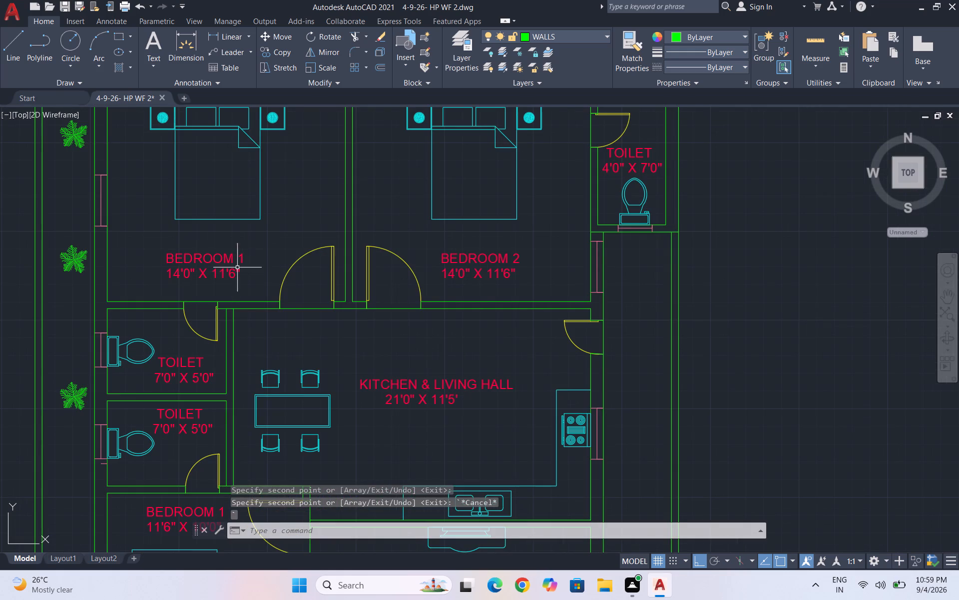
pyautogui.click(242, 264)
pyautogui.write('CO')
pyautogui.press('Return')
pyautogui.moveTo(213, 258); pyautogui.dragTo(224, 262)
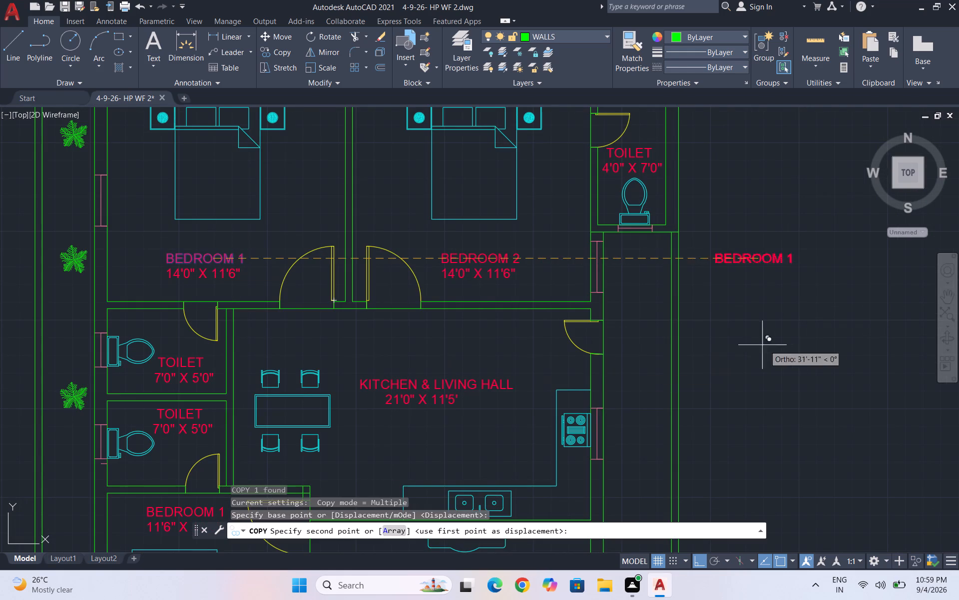
pyautogui.click(772, 343)
pyautogui.press('Escape')
# Rotate the copied BEDROOM 1 label 90° so it reads vertically.
pyautogui.click(823, 348)
pyautogui.click(741, 241)
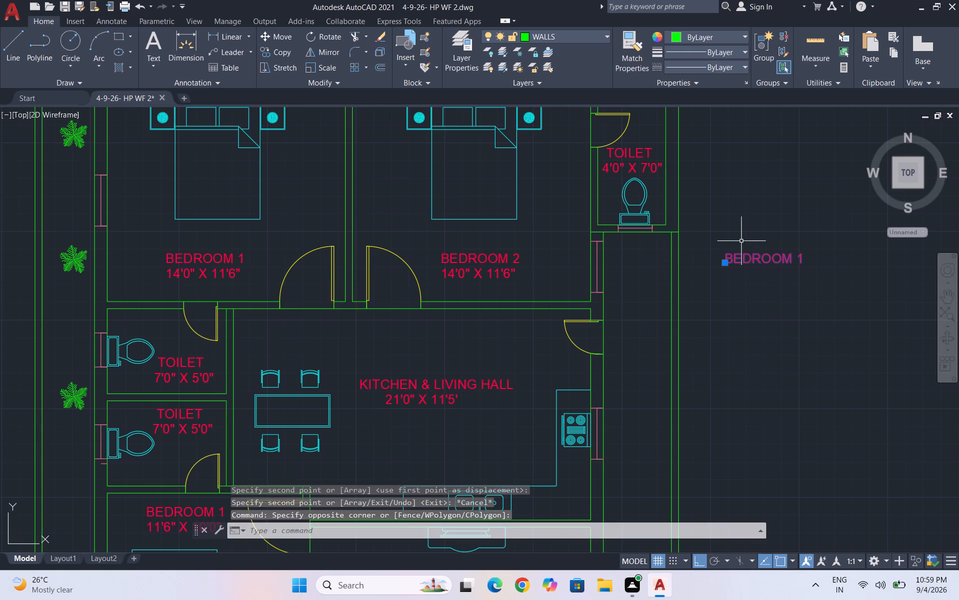
pyautogui.write('RO')
pyautogui.press('Return')
pyautogui.click(757, 276)
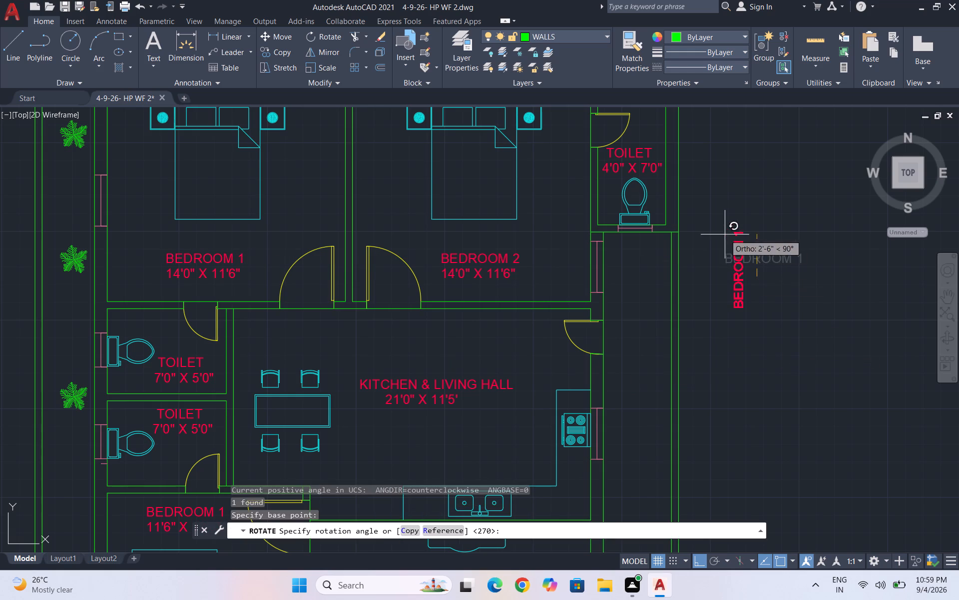
pyautogui.click(725, 234)
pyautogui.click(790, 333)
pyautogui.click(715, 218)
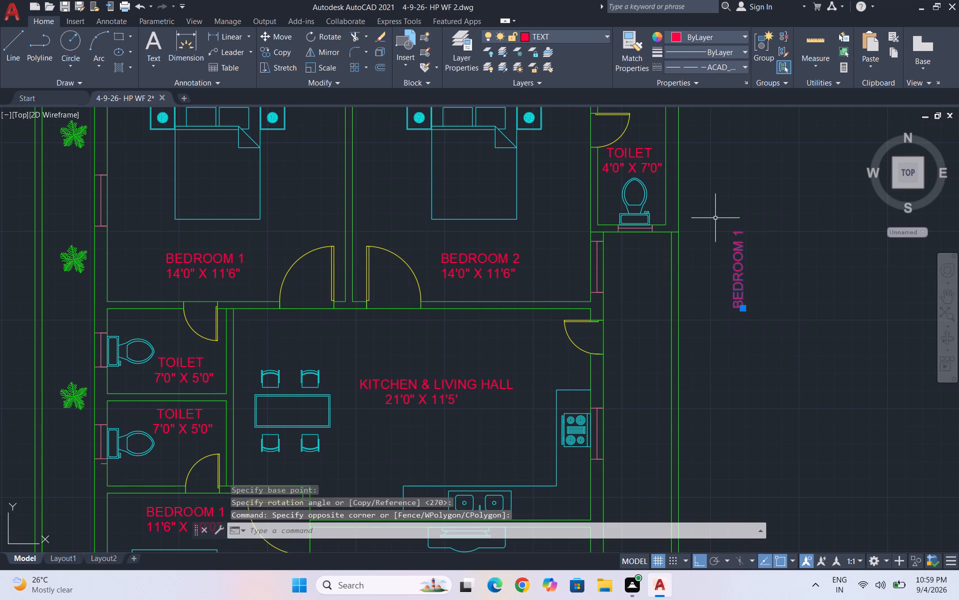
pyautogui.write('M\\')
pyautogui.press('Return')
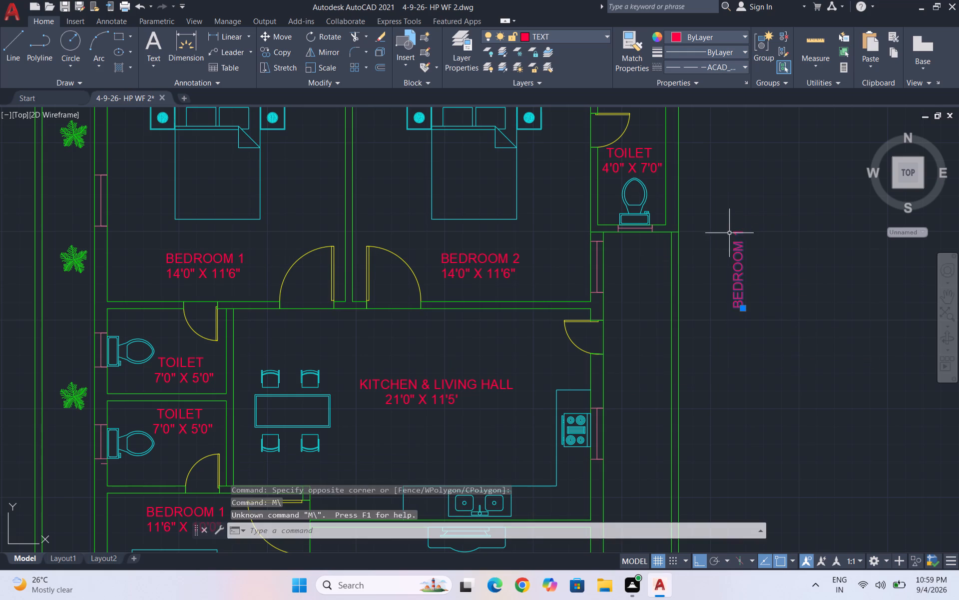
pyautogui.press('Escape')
# Change the text of the rotated label east of the plan to PASSAGE.
pyautogui.tripleClick(739, 244)
pyautogui.doubleClick(739, 244)
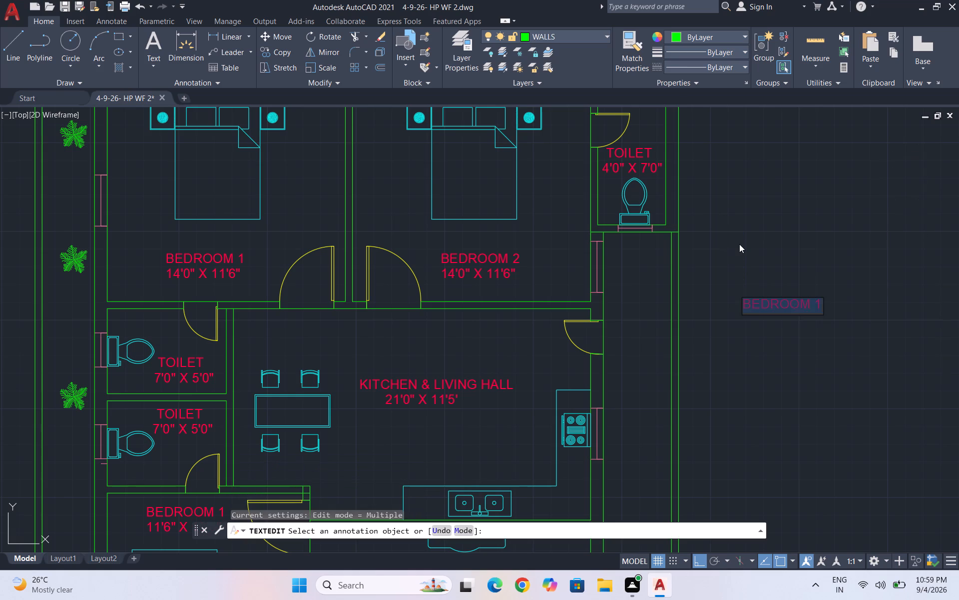
pyautogui.moveTo(819, 305); pyautogui.dragTo(692, 304)
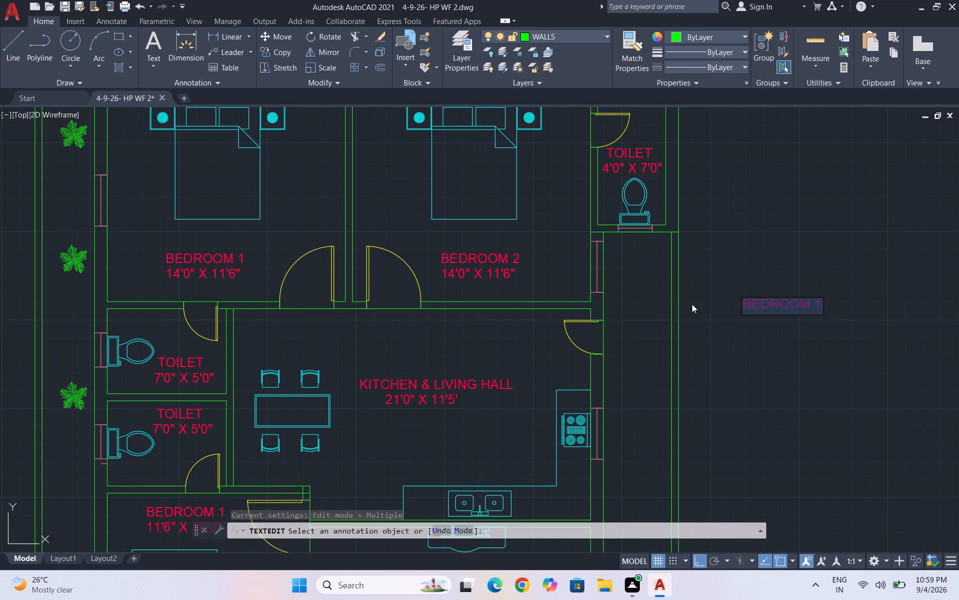
pyautogui.write('PAS')
pyautogui.write('SAH')
pyautogui.press('BackSpace')
pyautogui.write('GE')
pyautogui.click(821, 340)
pyautogui.press('Escape')
# Move the PASSAGE label from outside the plan into the open east strip beside the kitchen, with Ortho off.
pyautogui.moveTo(795, 358); pyautogui.dragTo(771, 323)
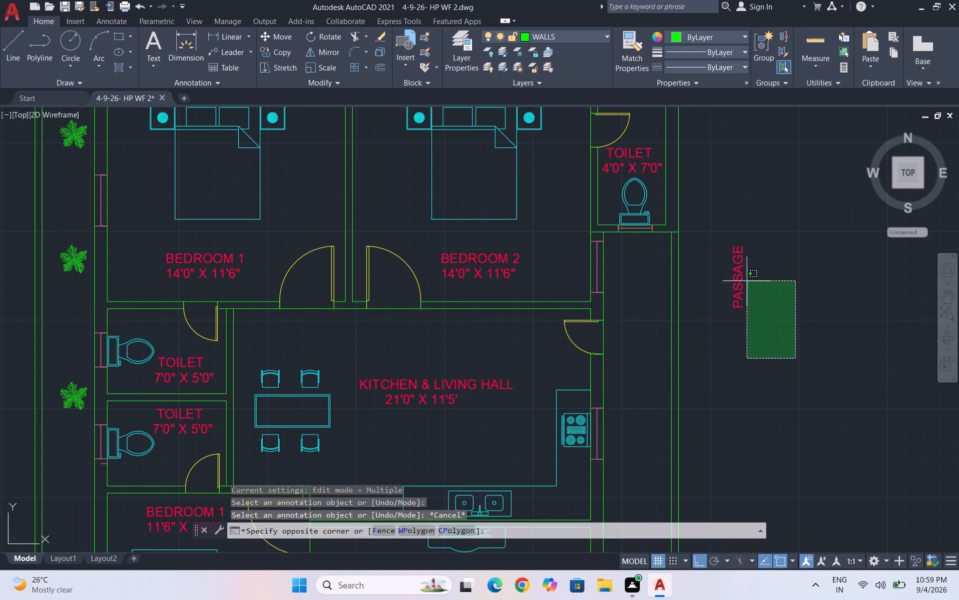
pyautogui.click(705, 218)
pyautogui.press('m')
pyautogui.press('Return')
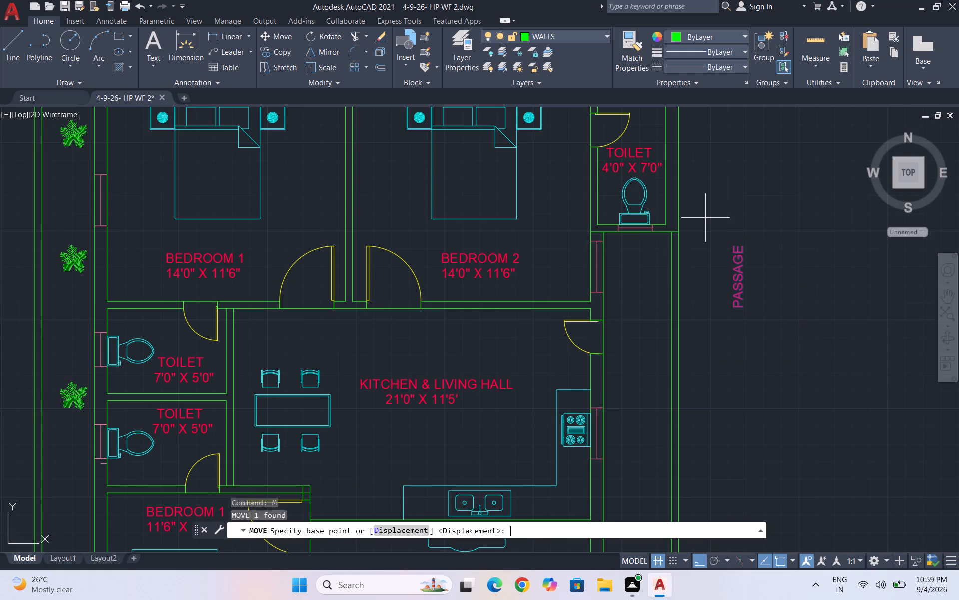
pyautogui.click(744, 295)
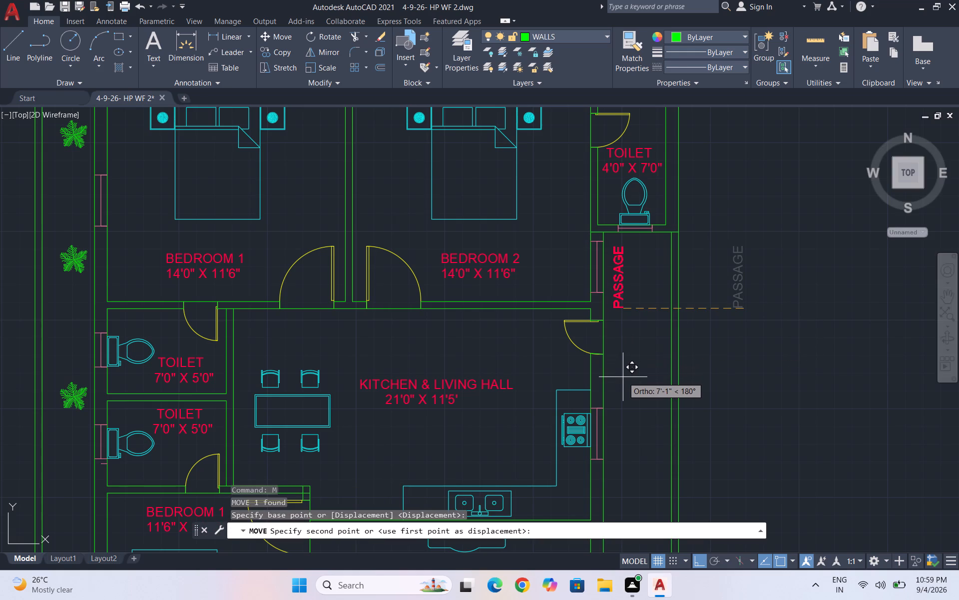
pyautogui.press('F8')
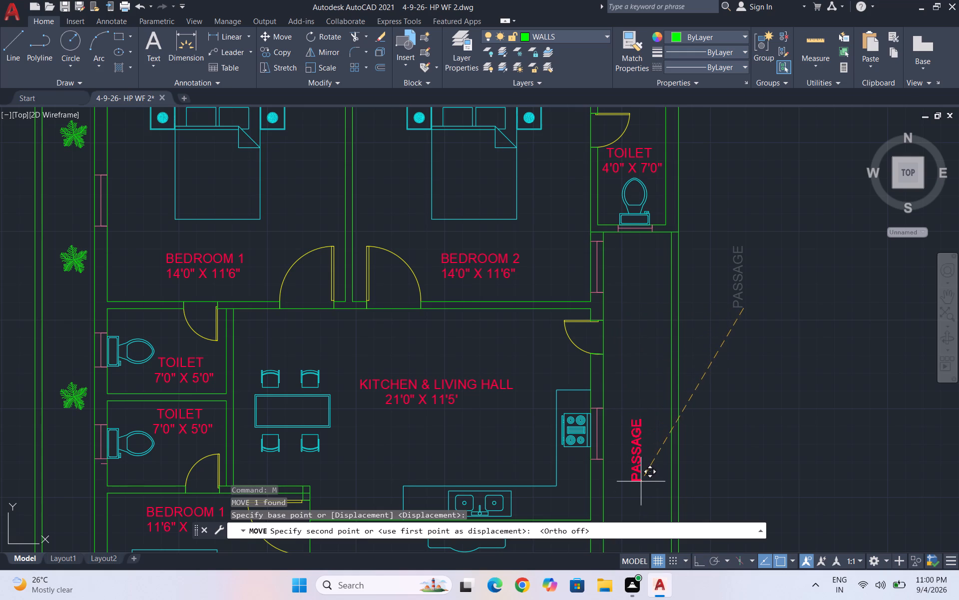
pyautogui.click(642, 481)
pyautogui.scroll(-2, 724, 262)
pyautogui.press('Escape')
pyautogui.press('Escape')
pyautogui.scroll(-1, 725, 283)
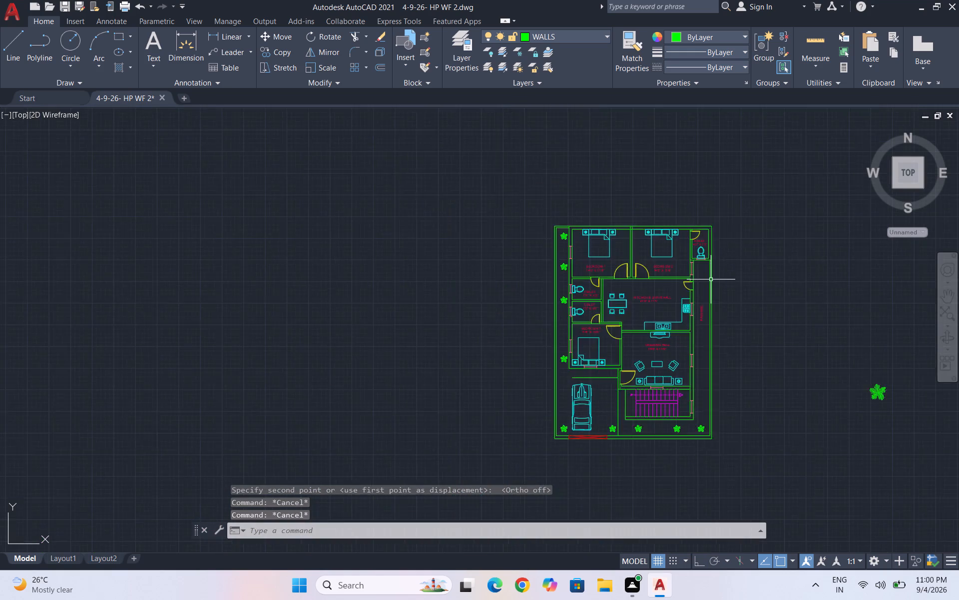
pyautogui.scroll(-1, 710, 279)
# Save the drawing.
pyautogui.hotkey('ctrl', 's')
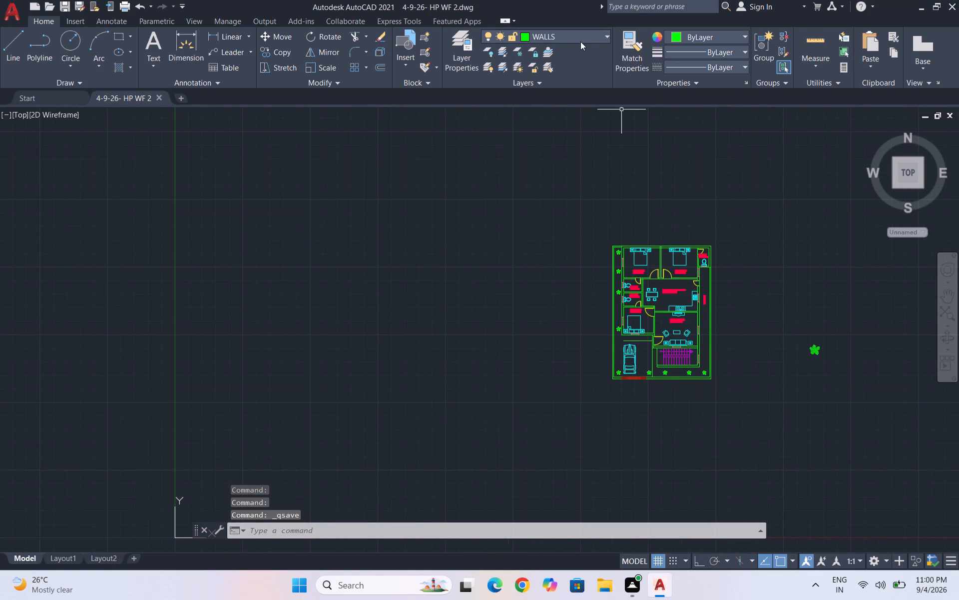
# Make H the current layer.
pyautogui.click(580, 41)
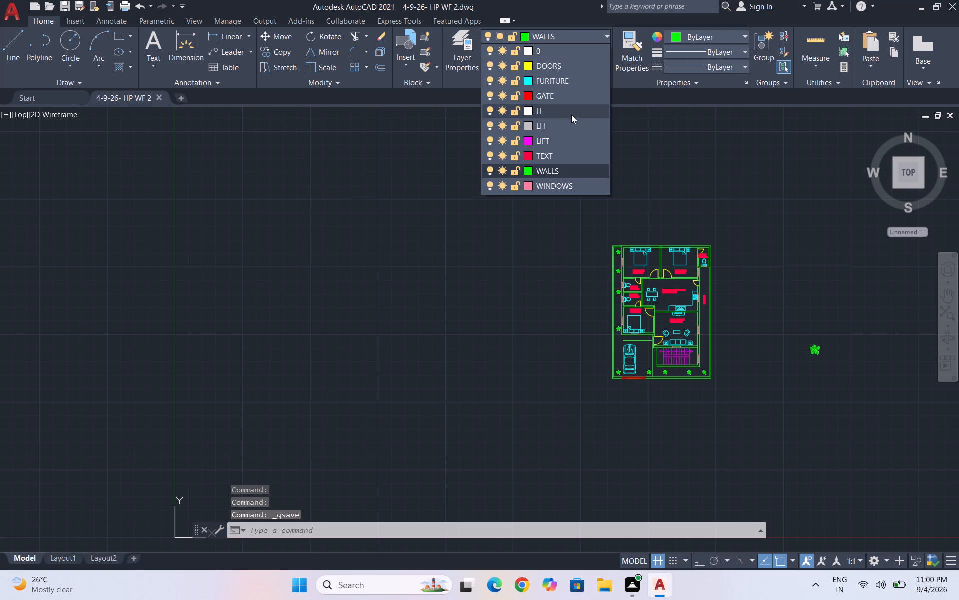
pyautogui.click(568, 111)
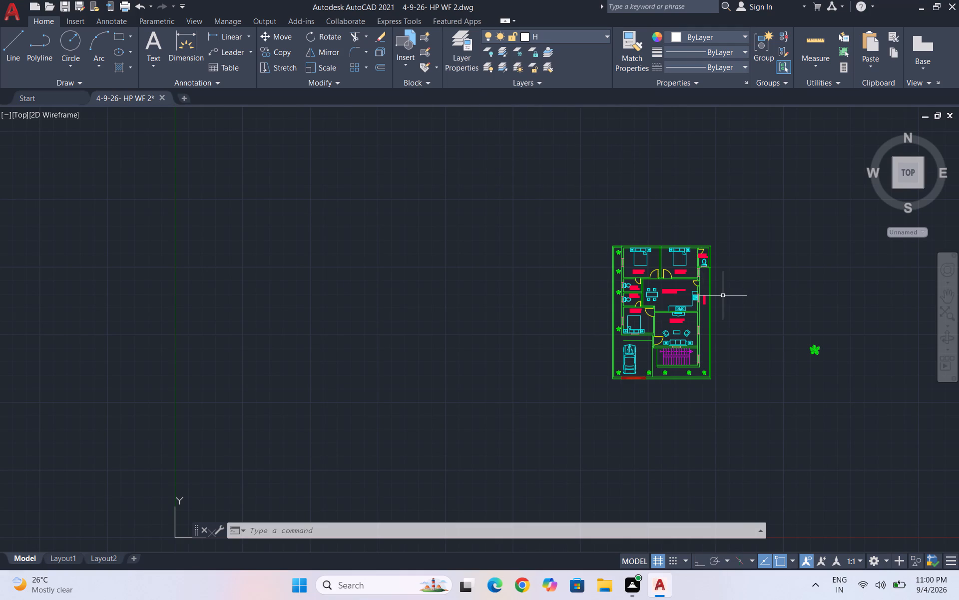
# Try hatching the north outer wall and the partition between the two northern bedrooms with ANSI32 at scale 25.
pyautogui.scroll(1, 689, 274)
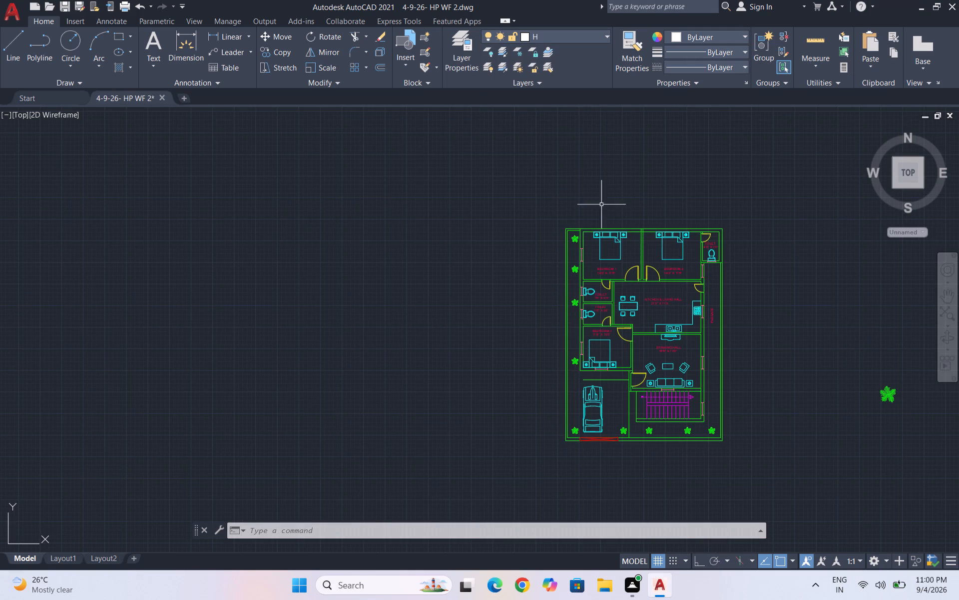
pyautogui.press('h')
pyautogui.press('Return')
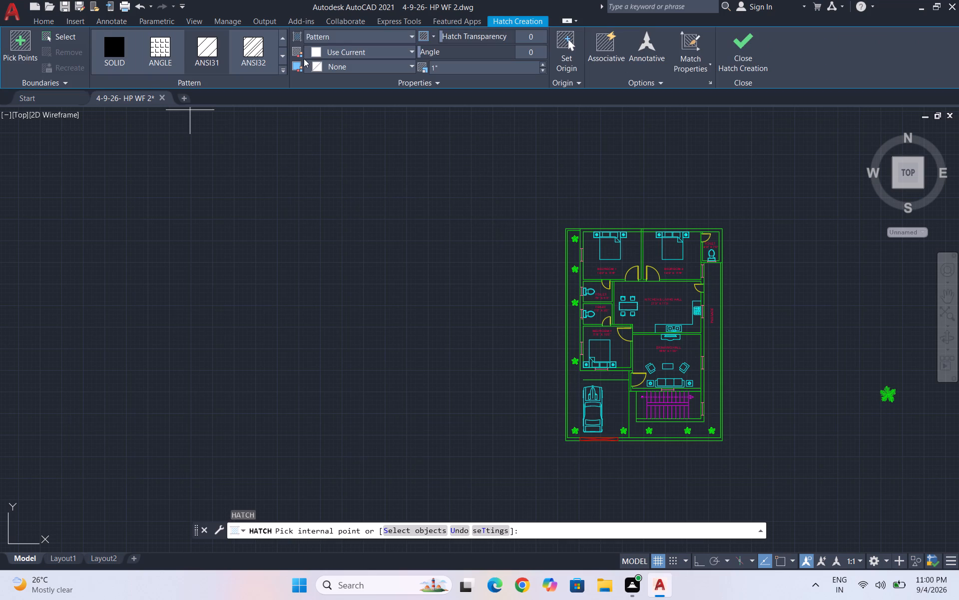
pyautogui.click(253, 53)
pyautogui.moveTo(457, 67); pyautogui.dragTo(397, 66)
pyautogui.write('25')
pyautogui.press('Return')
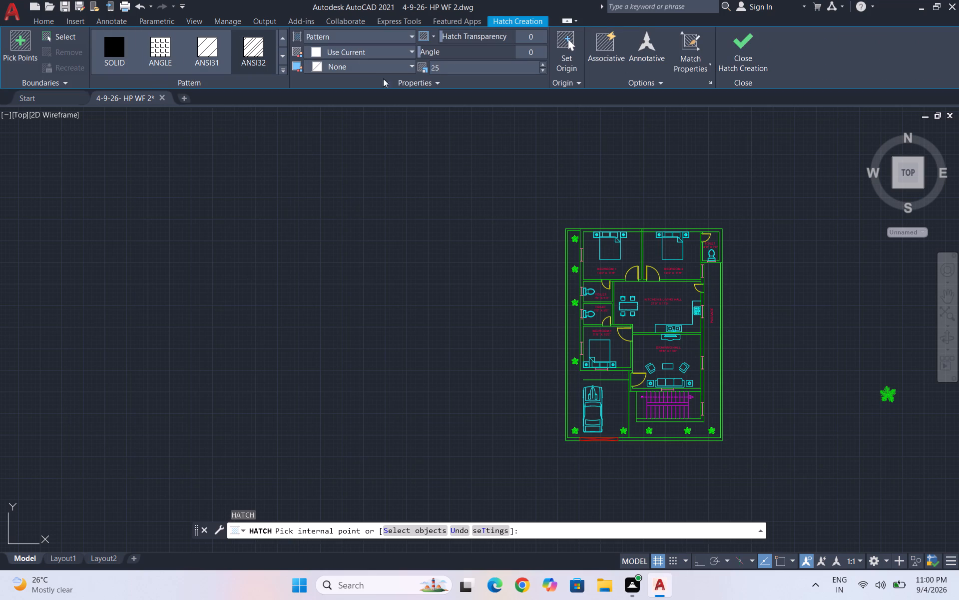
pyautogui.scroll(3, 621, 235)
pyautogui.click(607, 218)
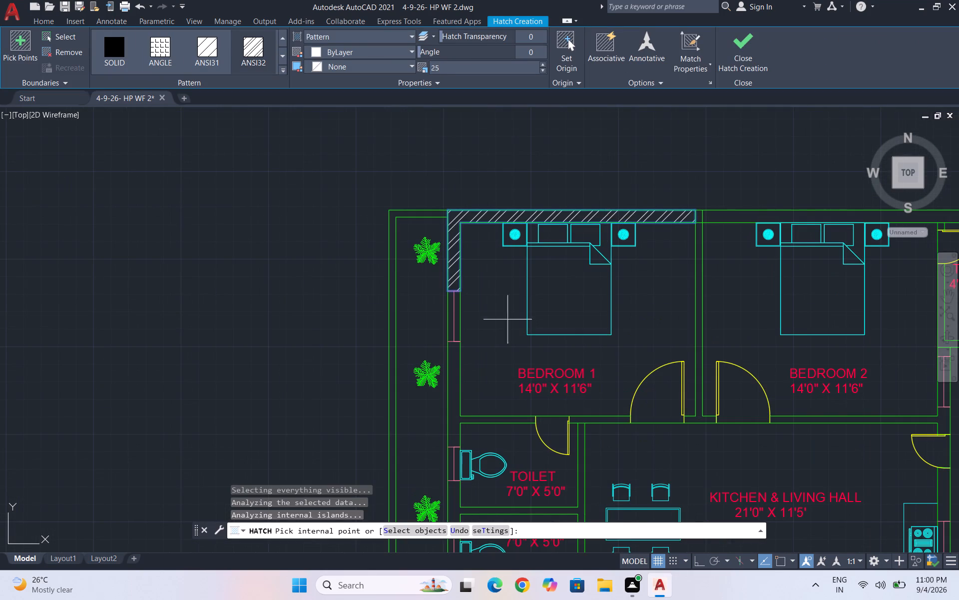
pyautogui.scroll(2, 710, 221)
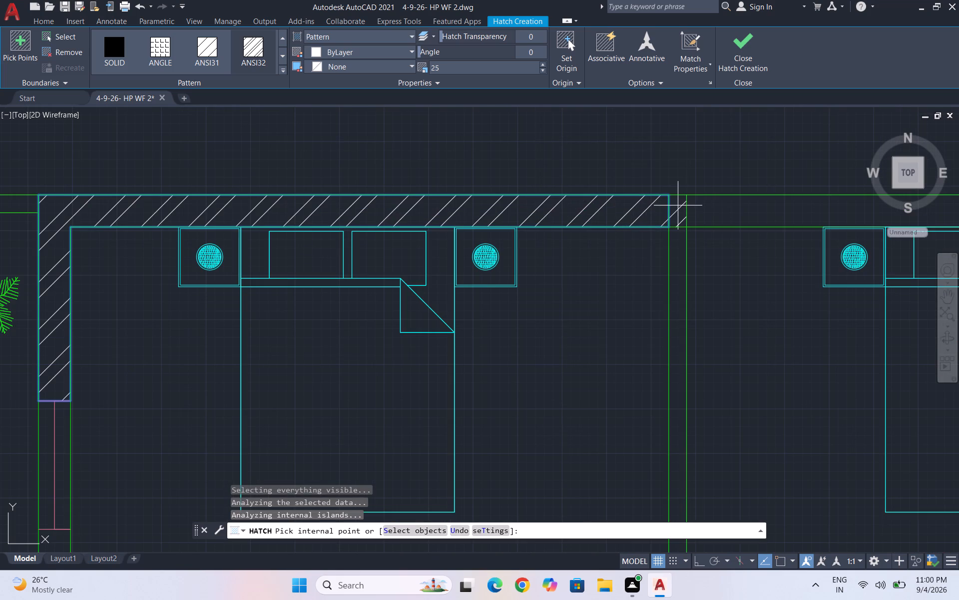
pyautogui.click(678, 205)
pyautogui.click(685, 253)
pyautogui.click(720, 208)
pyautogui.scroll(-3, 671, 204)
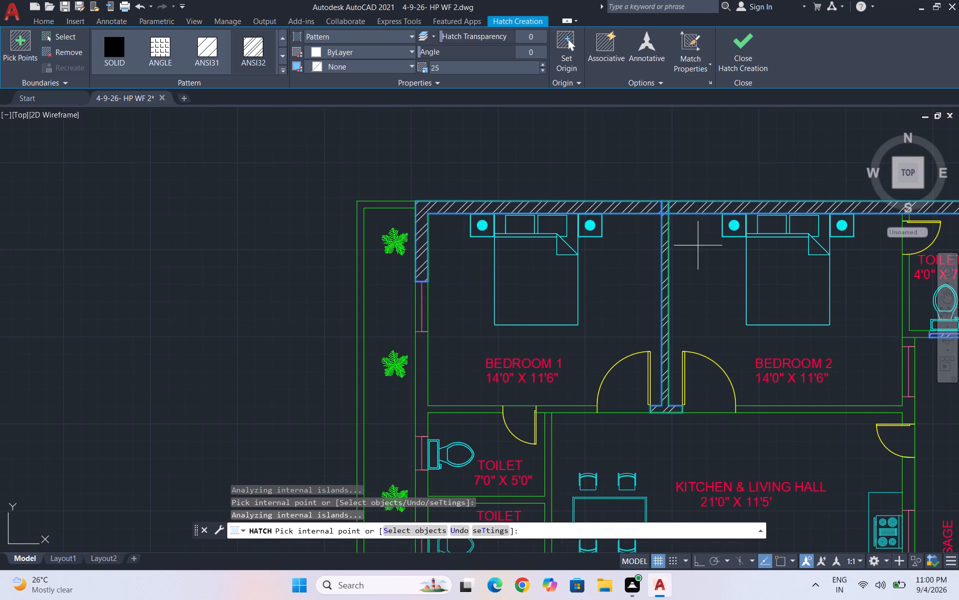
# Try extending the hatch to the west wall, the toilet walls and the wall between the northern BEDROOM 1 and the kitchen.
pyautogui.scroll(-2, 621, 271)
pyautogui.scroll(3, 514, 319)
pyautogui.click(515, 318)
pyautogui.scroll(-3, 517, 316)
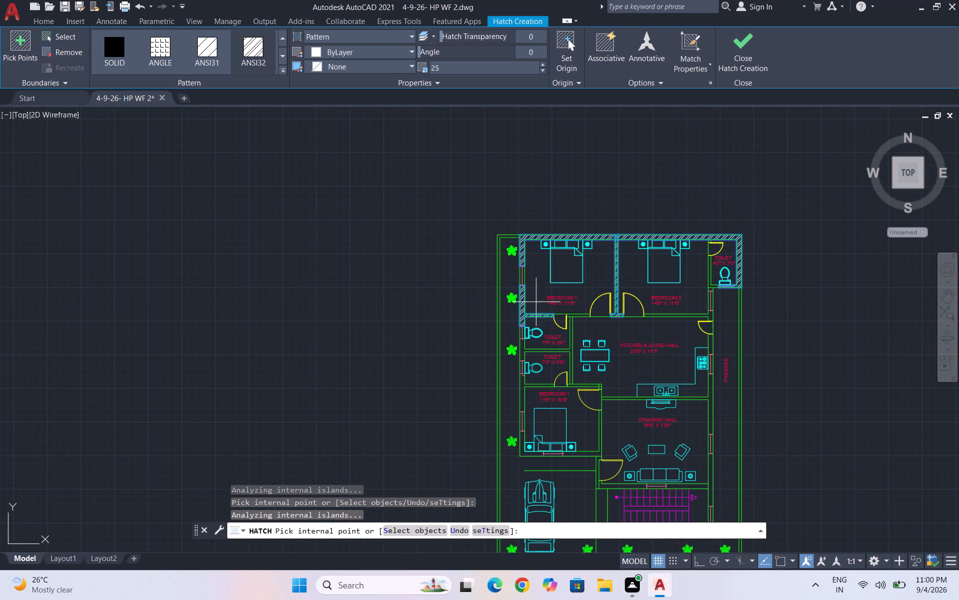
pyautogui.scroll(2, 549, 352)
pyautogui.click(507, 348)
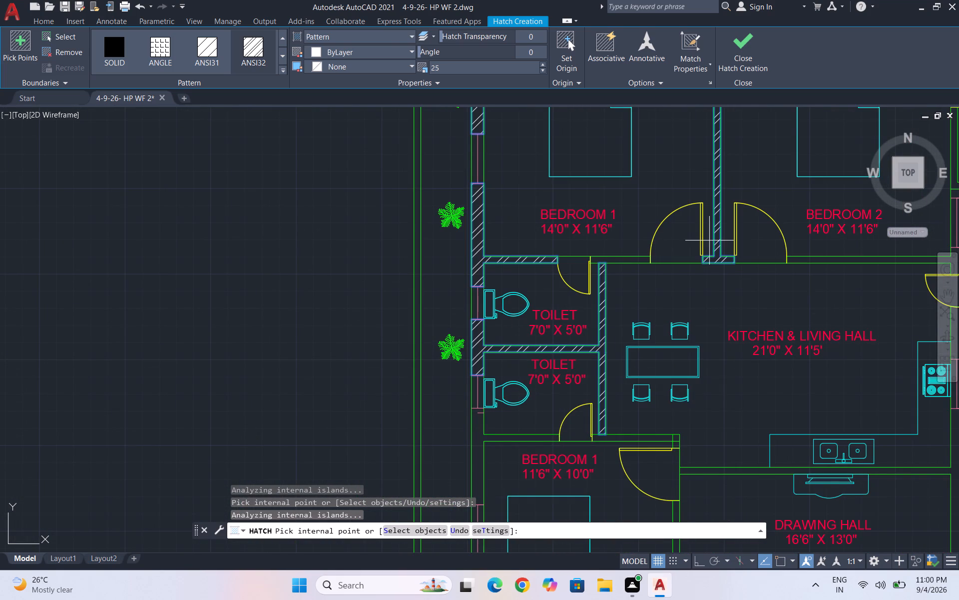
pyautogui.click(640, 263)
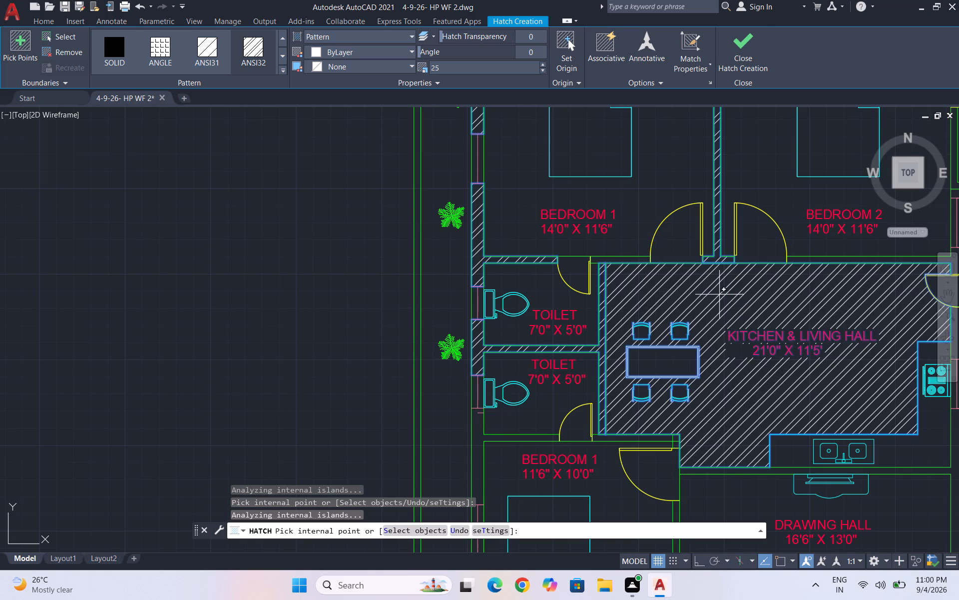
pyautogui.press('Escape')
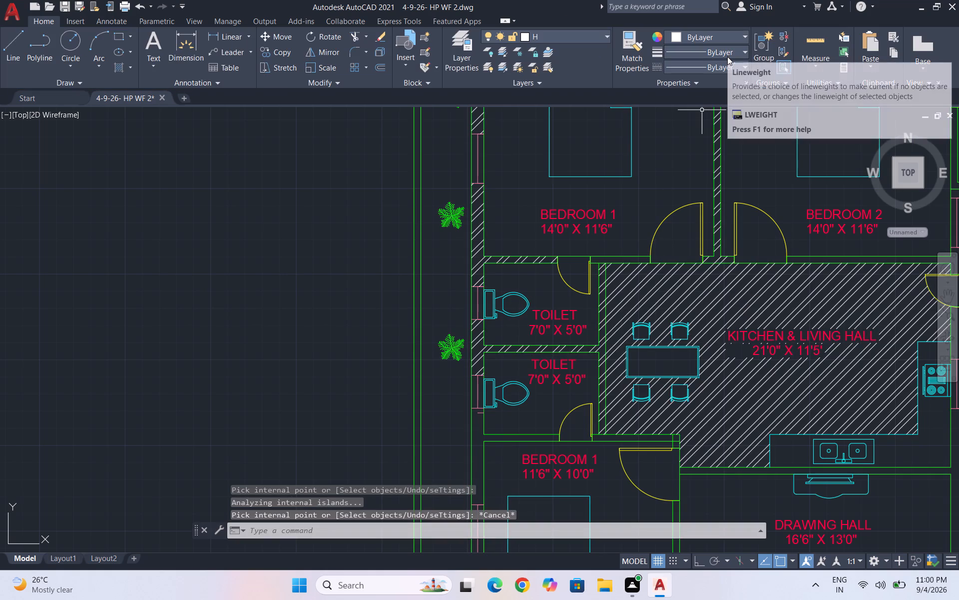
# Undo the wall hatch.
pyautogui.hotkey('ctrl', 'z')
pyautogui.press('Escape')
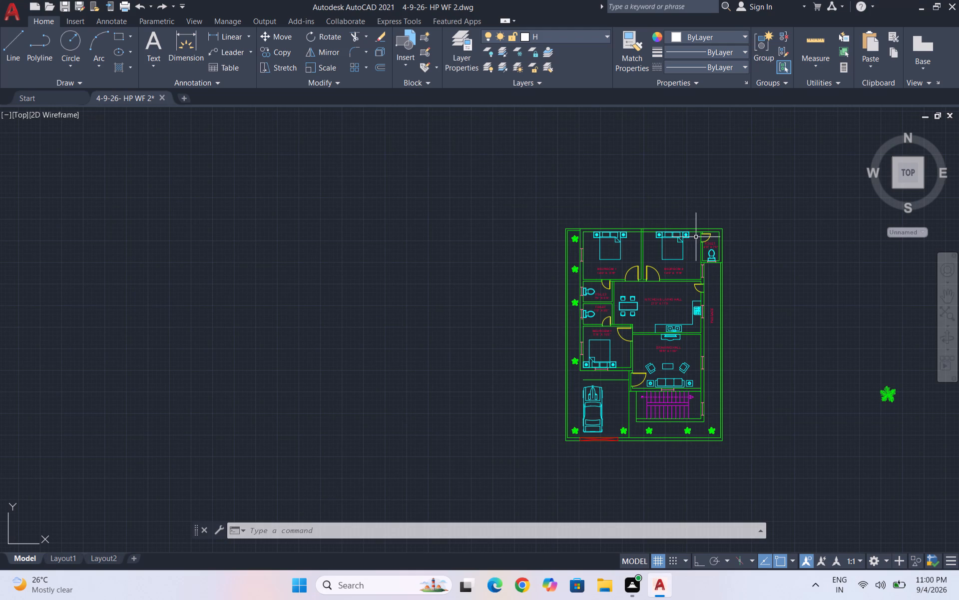
# Hatch the north outer wall, its northeast corner and the partition between the two northern bedrooms with ANSI32 at scale 25.
pyautogui.scroll(2, 679, 260)
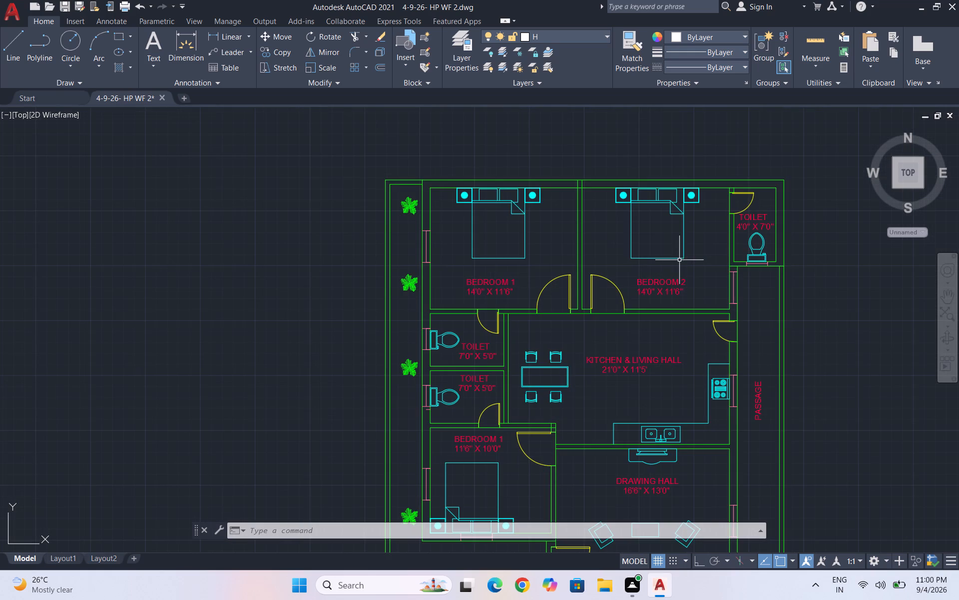
pyautogui.press('h')
pyautogui.press('Return')
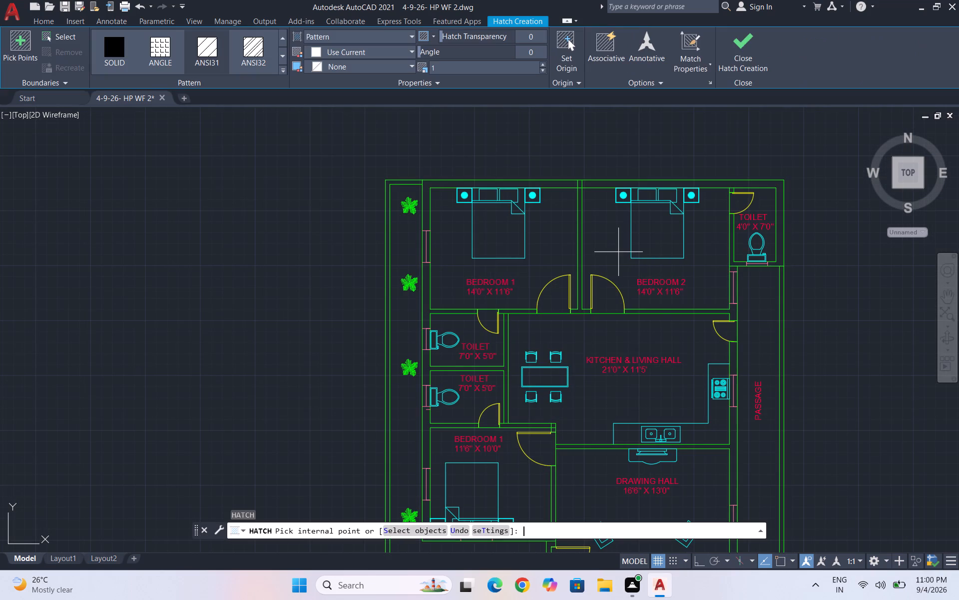
pyautogui.click(256, 59)
pyautogui.moveTo(468, 67); pyautogui.dragTo(411, 66)
pyautogui.write('25')
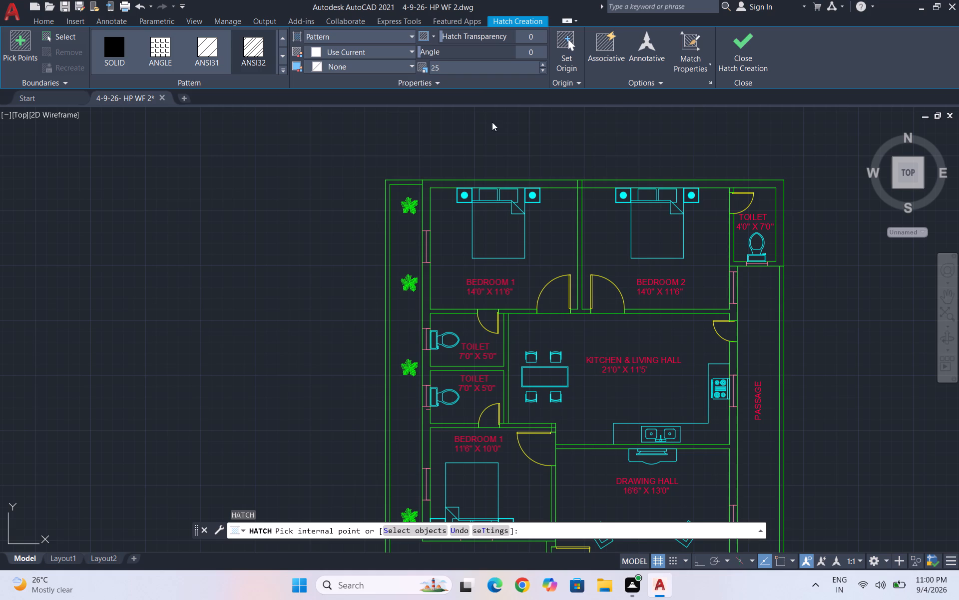
pyautogui.press('Return')
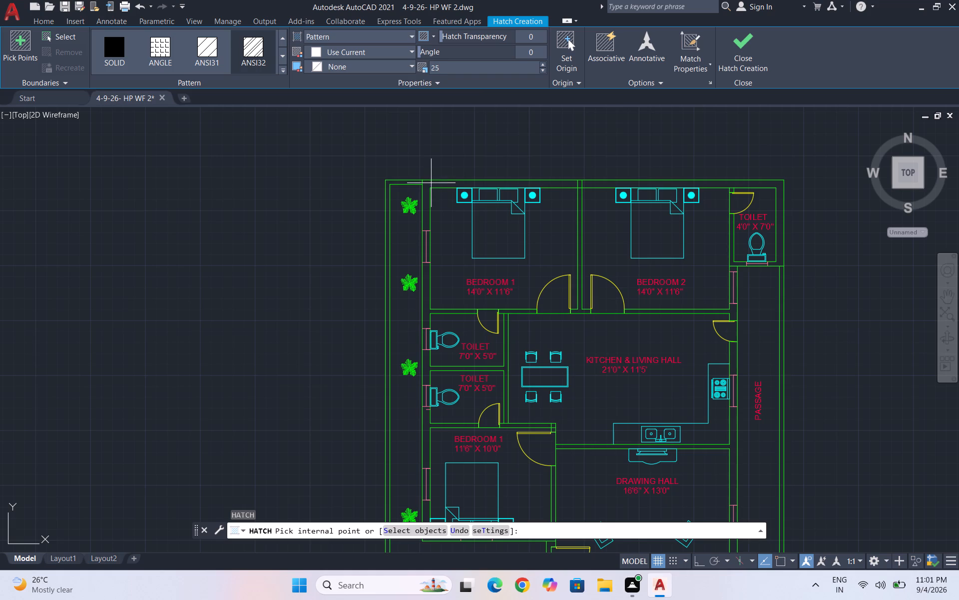
pyautogui.click(429, 183)
pyautogui.scroll(3, 582, 188)
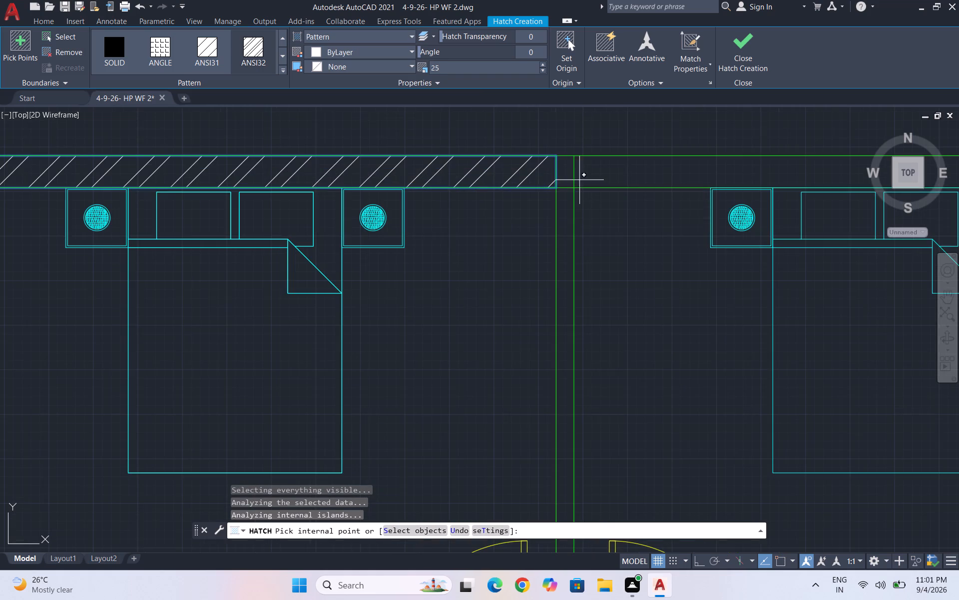
pyautogui.click(570, 171)
pyautogui.click(568, 208)
pyautogui.click(621, 161)
pyautogui.scroll(-4, 620, 160)
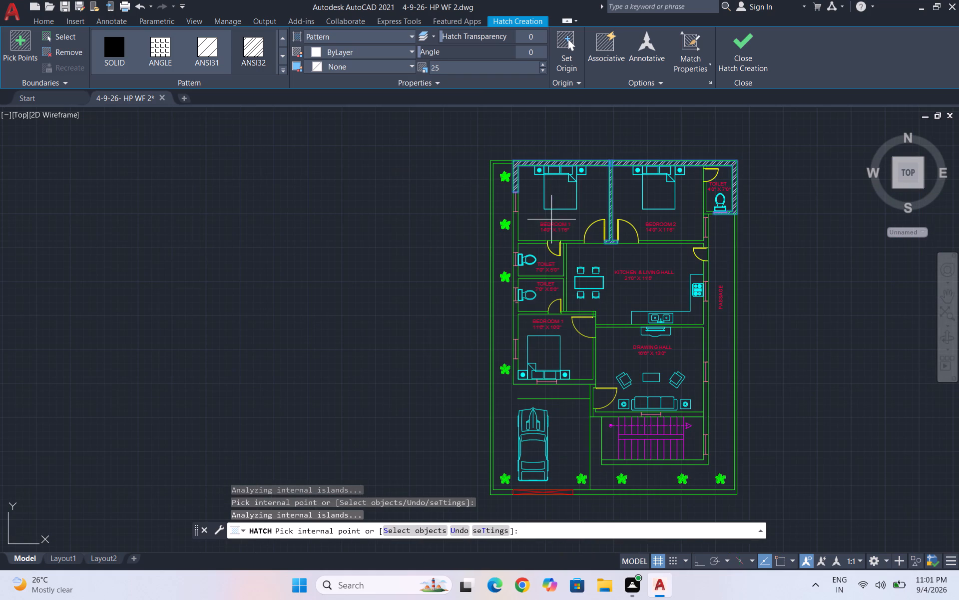
# Add the west outer wall and the walls around the two west toilets to the hatch.
pyautogui.scroll(2, 517, 219)
pyautogui.click(512, 237)
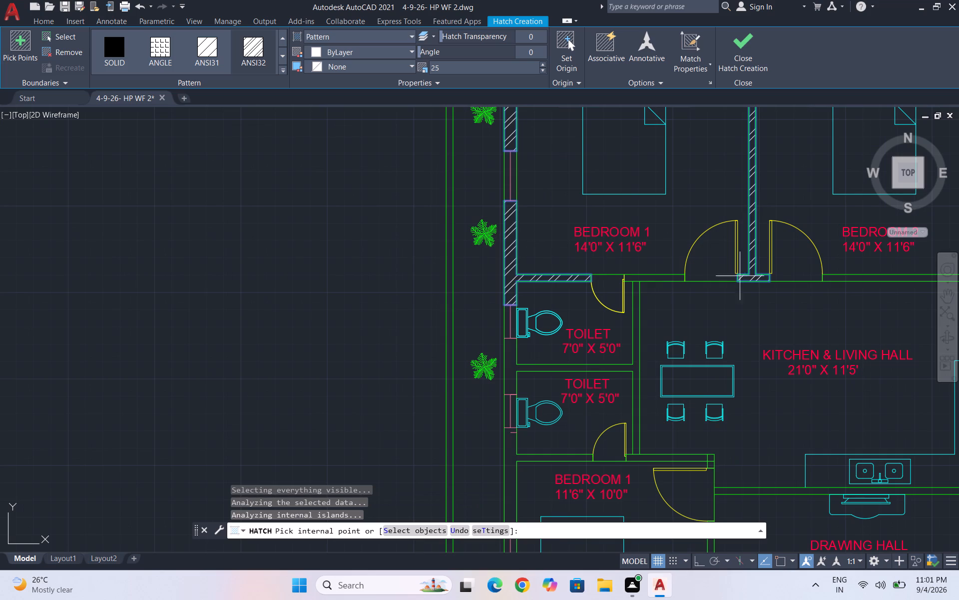
pyautogui.click(670, 278)
pyautogui.click(637, 315)
pyautogui.scroll(-3, 633, 297)
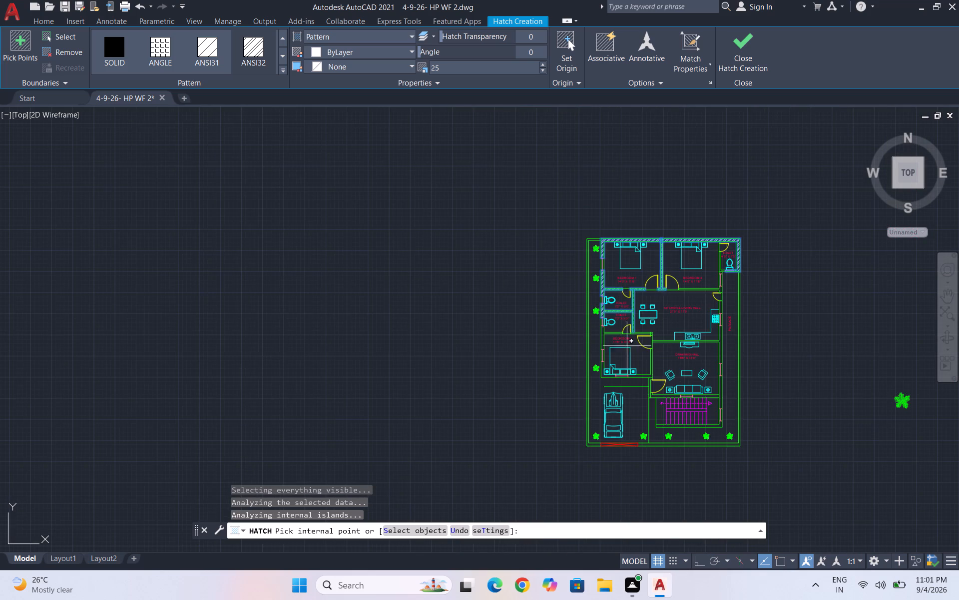
pyautogui.scroll(3, 619, 338)
pyautogui.click(554, 325)
pyautogui.scroll(-2, 548, 312)
# Add the wall north of the southern BEDROOM 1 door and the kitchen–drawing hall wall to the hatch.
pyautogui.scroll(2, 617, 316)
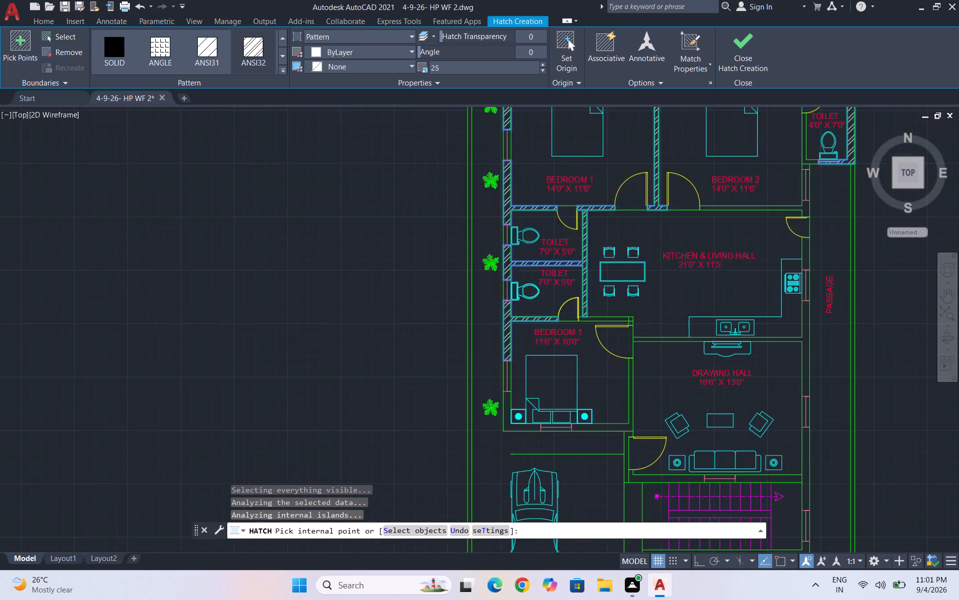
pyautogui.scroll(1, 617, 316)
pyautogui.click(605, 326)
pyautogui.click(647, 323)
pyautogui.click(647, 332)
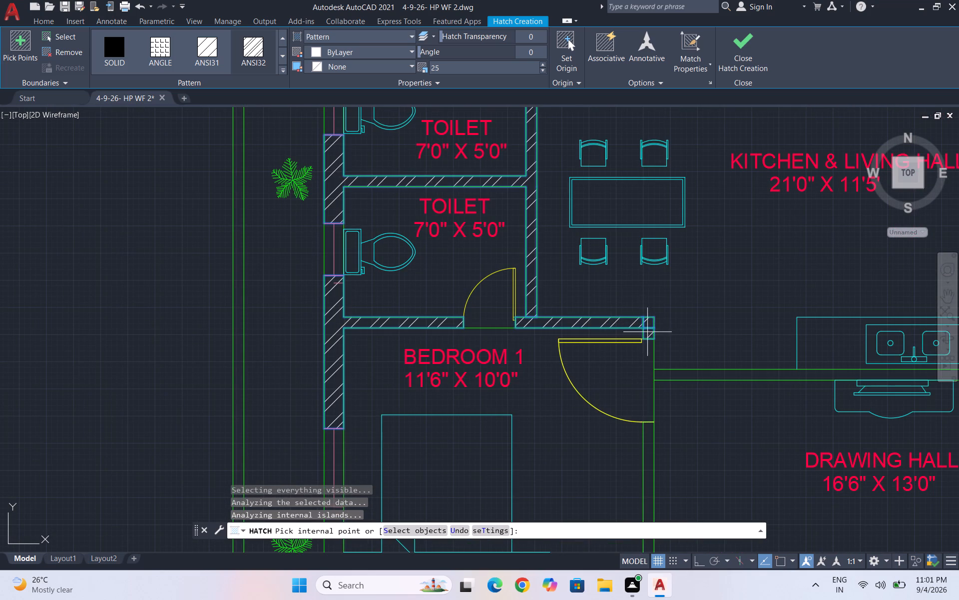
pyautogui.click(689, 378)
pyautogui.scroll(-2, 682, 357)
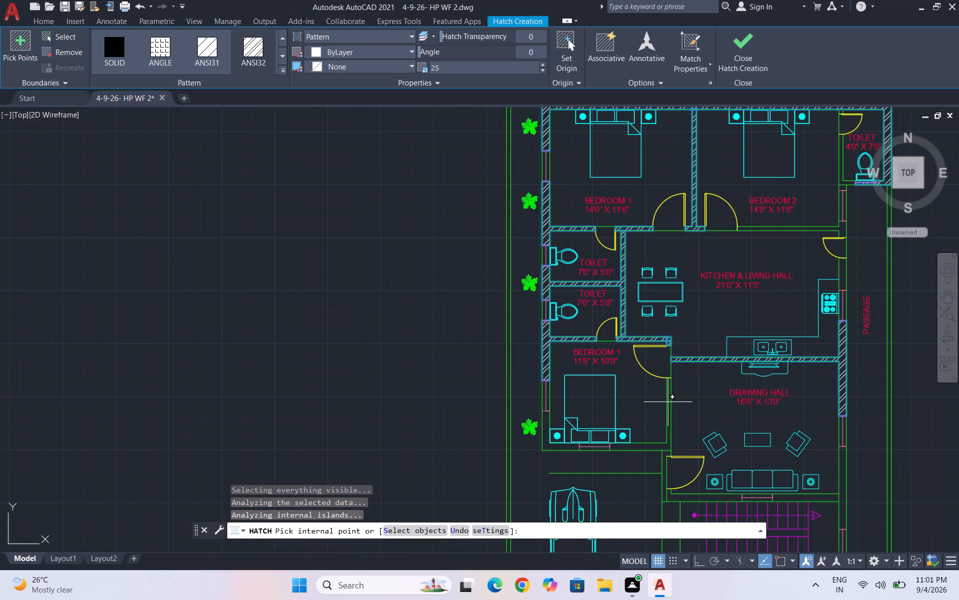
# Add the east and south walls of the southern BEDROOM 1 to the hatch.
pyautogui.click(670, 402)
pyautogui.click(567, 447)
pyautogui.scroll(-2, 554, 430)
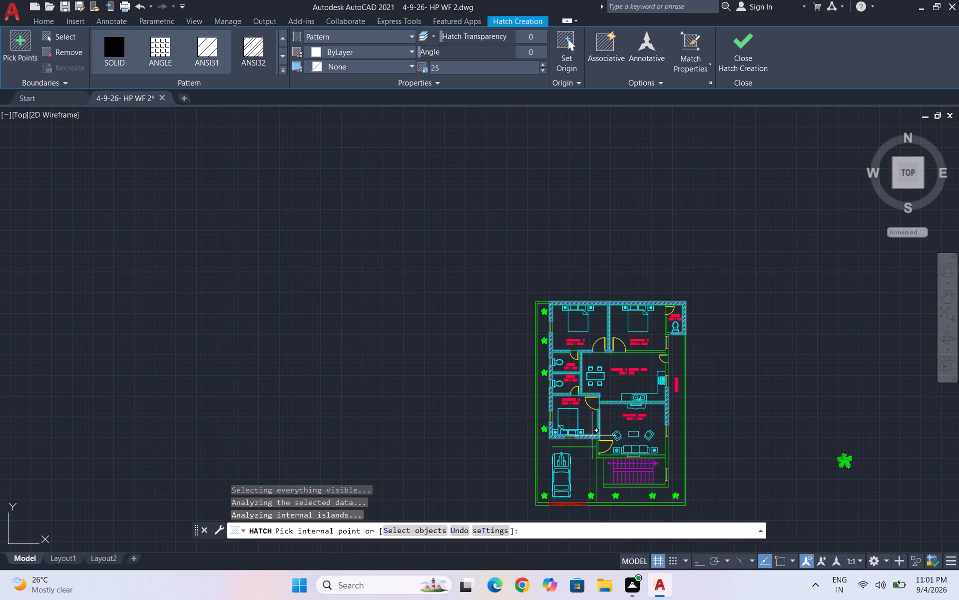
# Add the drawing hall's south wall, on both sides of its window, to the hatch.
pyautogui.scroll(3, 624, 453)
pyautogui.scroll(2, 523, 460)
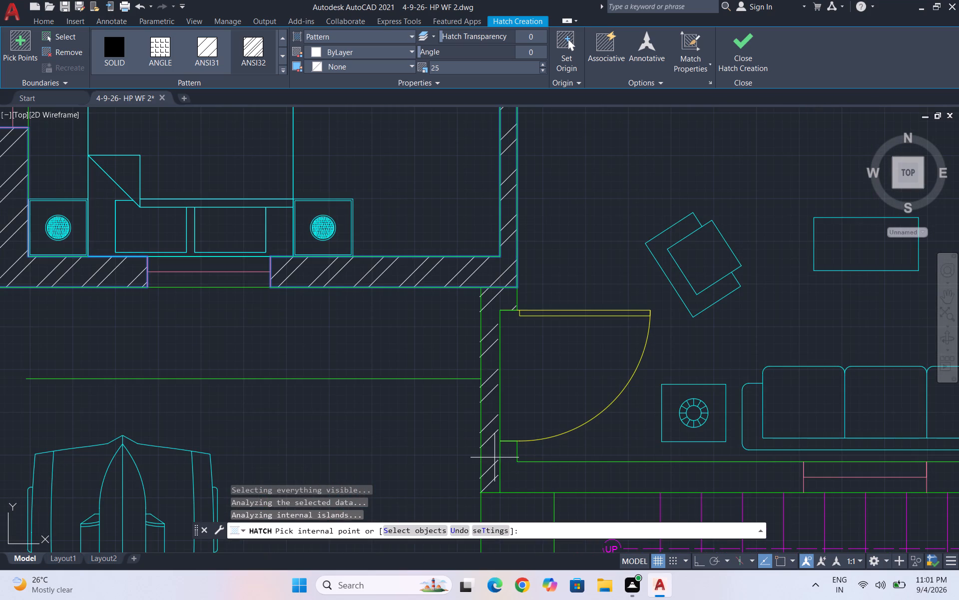
pyautogui.scroll(-2, 544, 419)
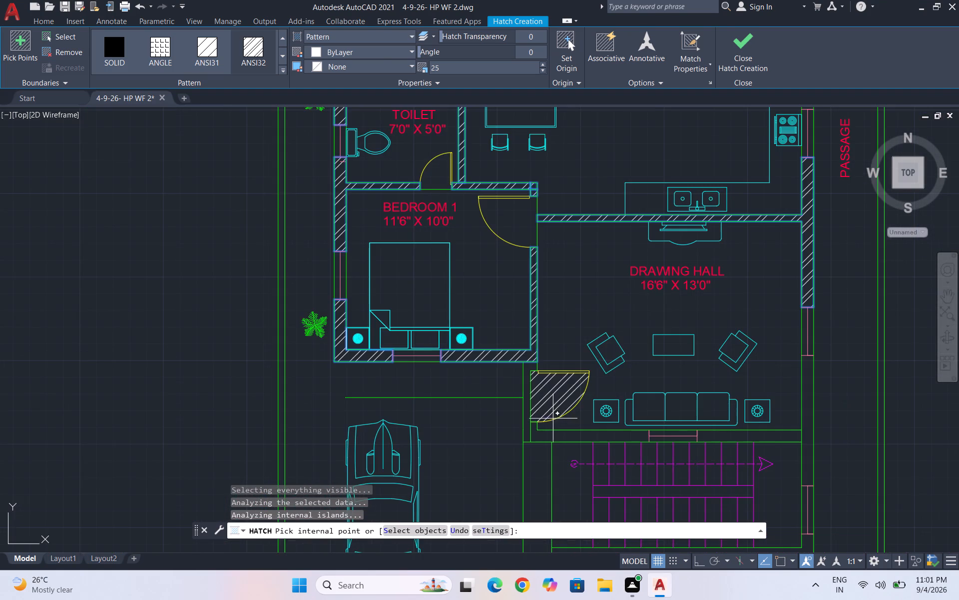
pyautogui.scroll(-1, 558, 413)
pyautogui.scroll(2, 552, 426)
pyautogui.click(547, 428)
pyautogui.scroll(-1, 546, 419)
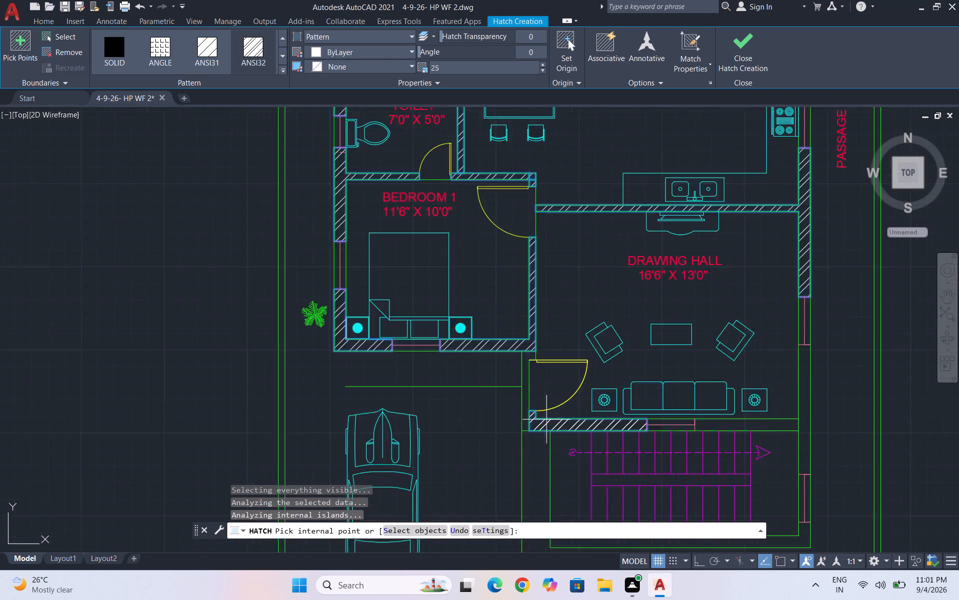
pyautogui.scroll(-2, 546, 419)
pyautogui.scroll(4, 622, 425)
pyautogui.click(630, 410)
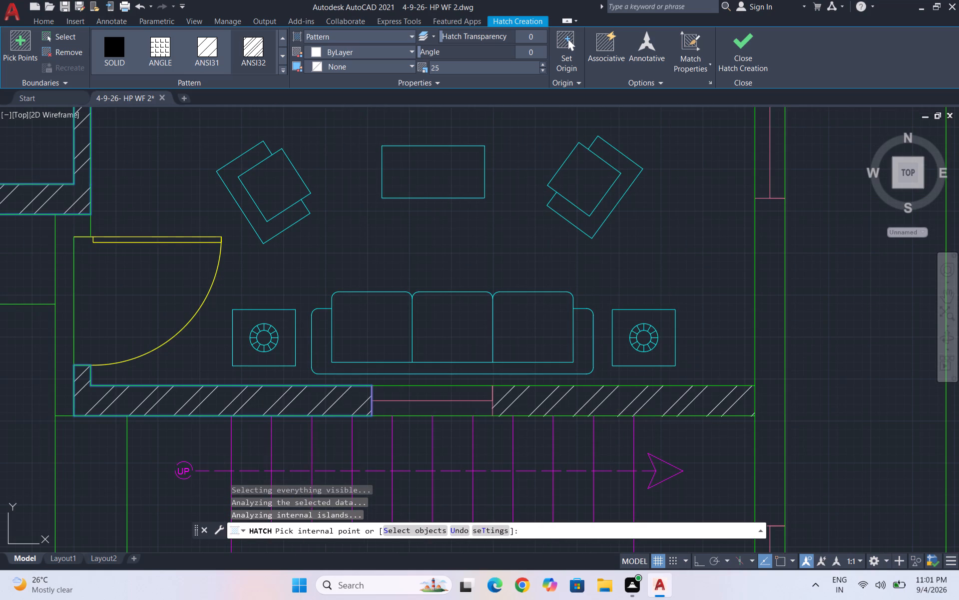
# Add the staircase's south wall and the east wall between the drawing hall and staircase windows to the hatch.
pyautogui.scroll(-2, 744, 361)
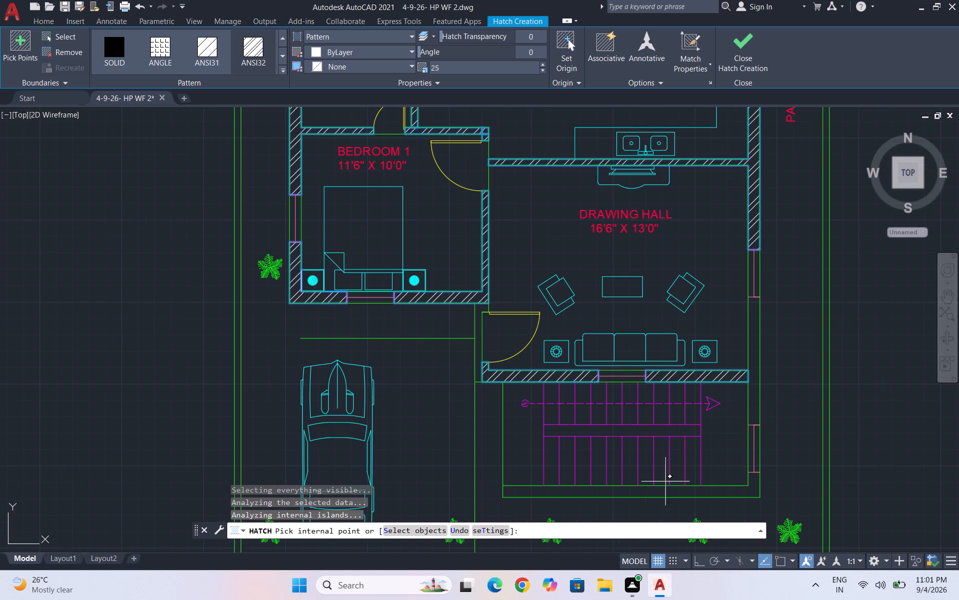
pyautogui.click(664, 494)
pyautogui.click(754, 403)
# Add the kitchen's east wall between its door and window, and BEDROOM 2's south wall with its east corner, to the hatch.
pyautogui.scroll(-2, 708, 361)
pyautogui.scroll(3, 718, 209)
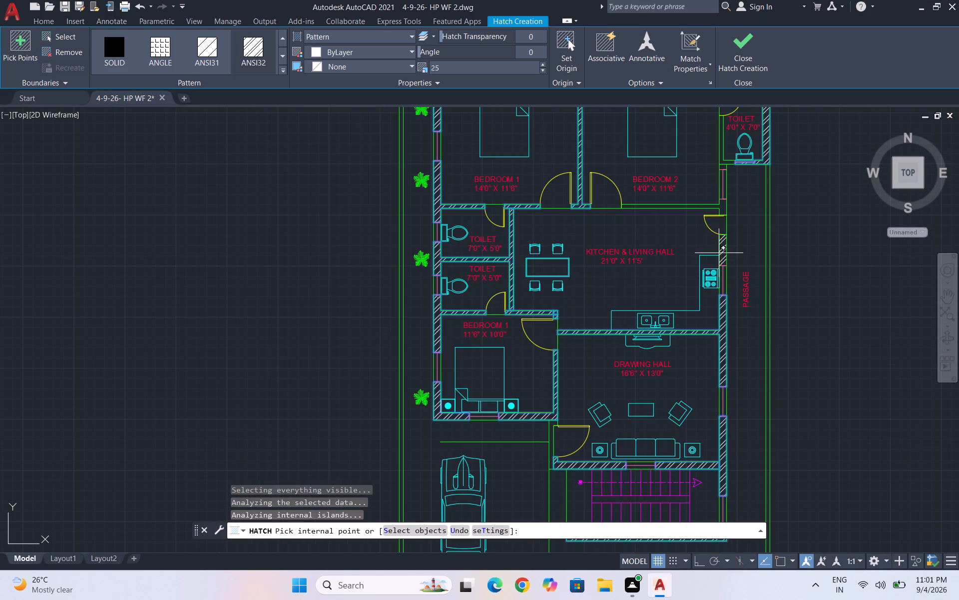
pyautogui.click(725, 252)
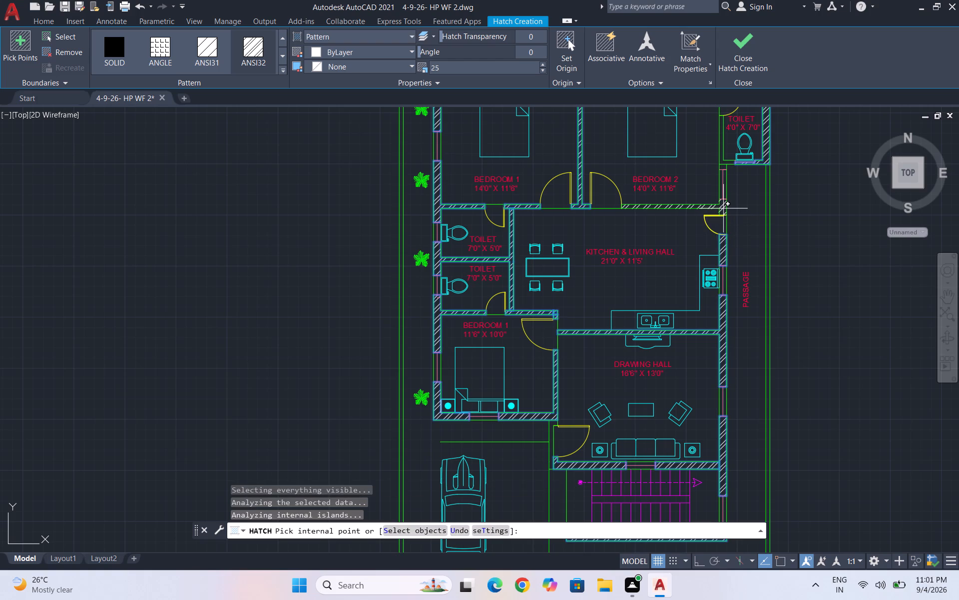
pyautogui.click(723, 208)
# Add the northeast toilet's west wall and the short wall north of BEDROOM 2's east window, and finish the hatch.
pyautogui.scroll(-1, 692, 235)
pyautogui.scroll(2, 707, 153)
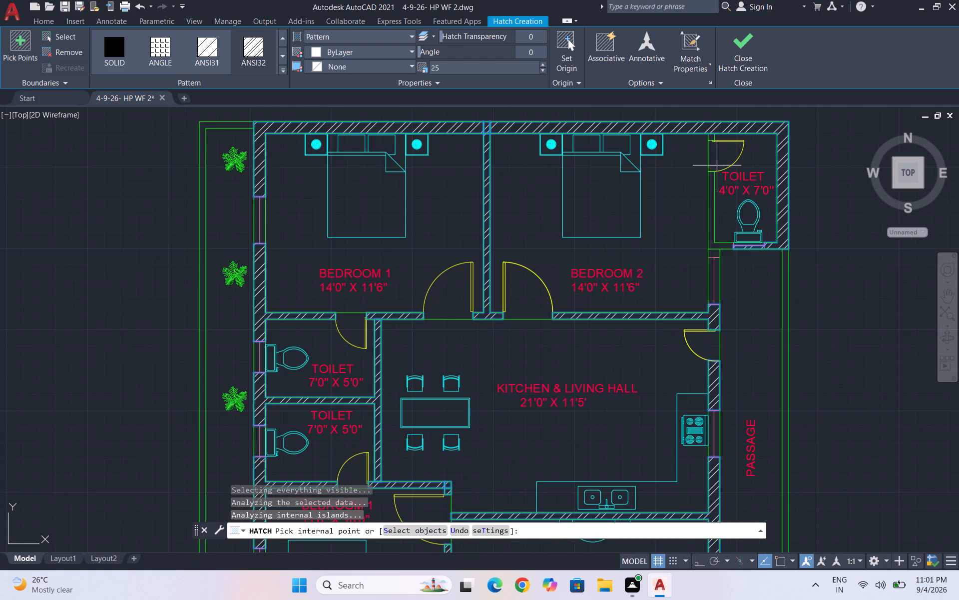
pyautogui.scroll(2, 720, 189)
pyautogui.click(697, 325)
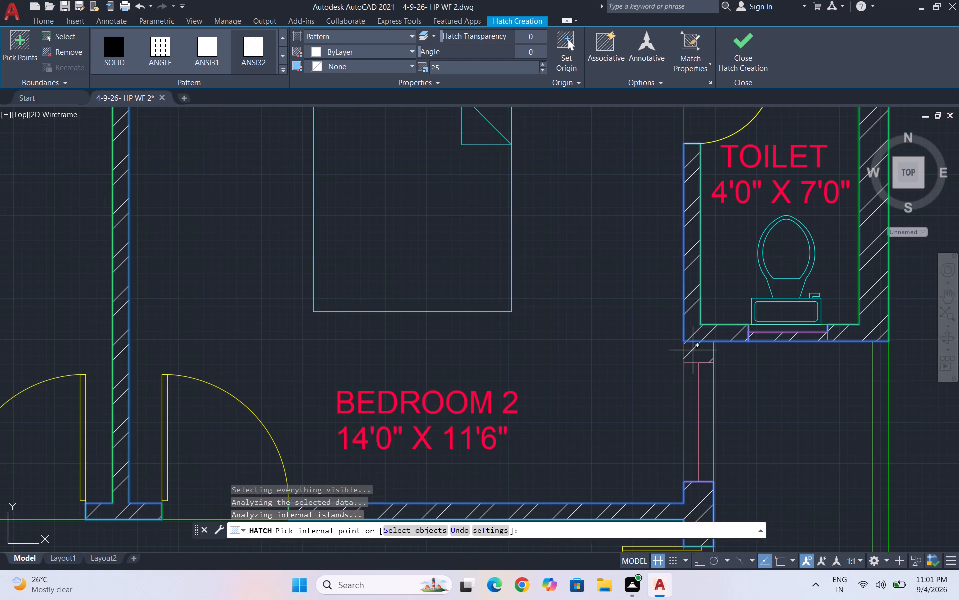
pyautogui.click(693, 350)
pyautogui.scroll(-2, 698, 314)
pyautogui.scroll(-3, 633, 190)
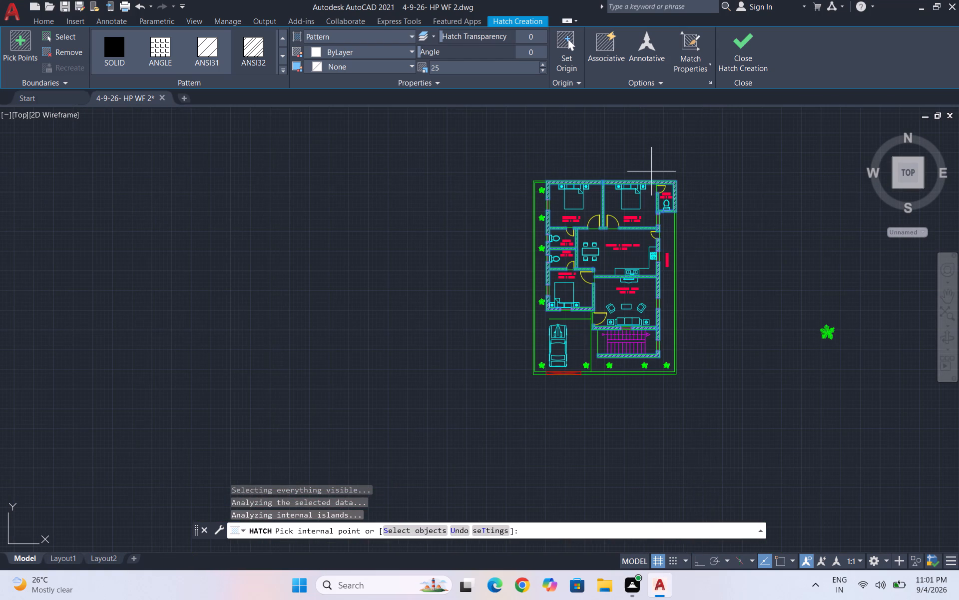
pyautogui.click(752, 52)
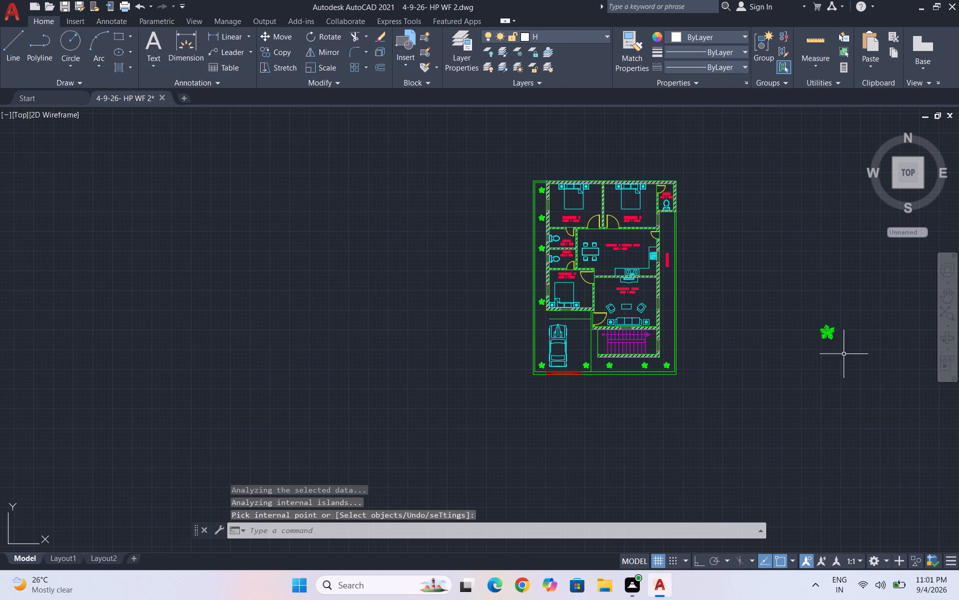
# Delete the spare plant symbol lying outside the plan, east of the plot boundary.
pyautogui.moveTo(868, 374); pyautogui.dragTo(859, 359)
pyautogui.click(800, 305)
pyautogui.press('Delete')
pyautogui.press('BackSpace')
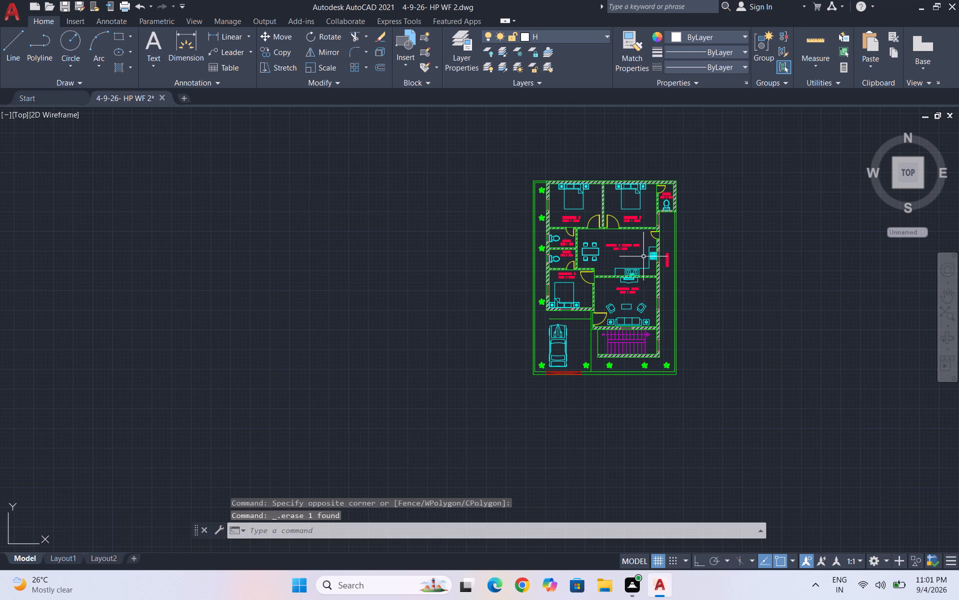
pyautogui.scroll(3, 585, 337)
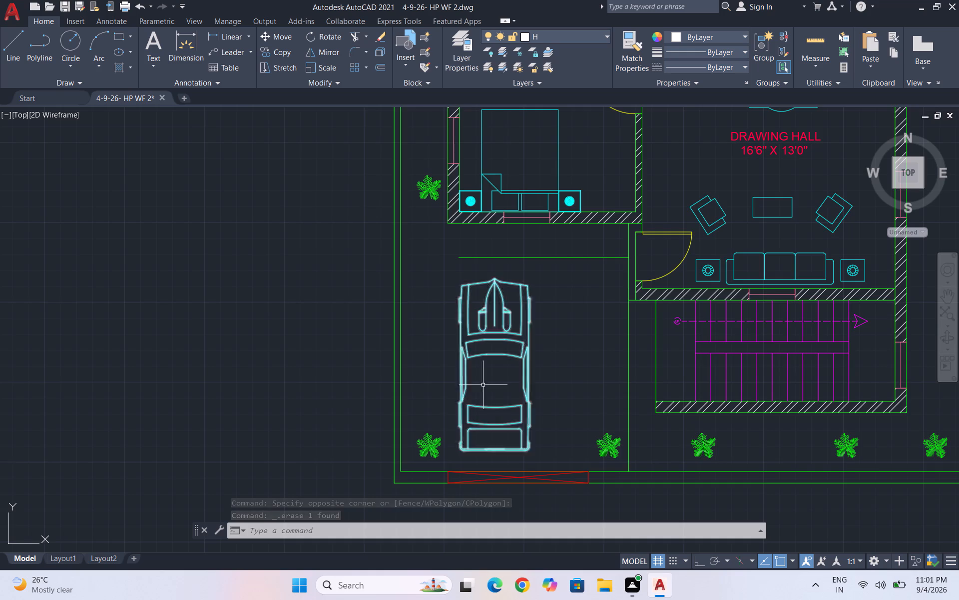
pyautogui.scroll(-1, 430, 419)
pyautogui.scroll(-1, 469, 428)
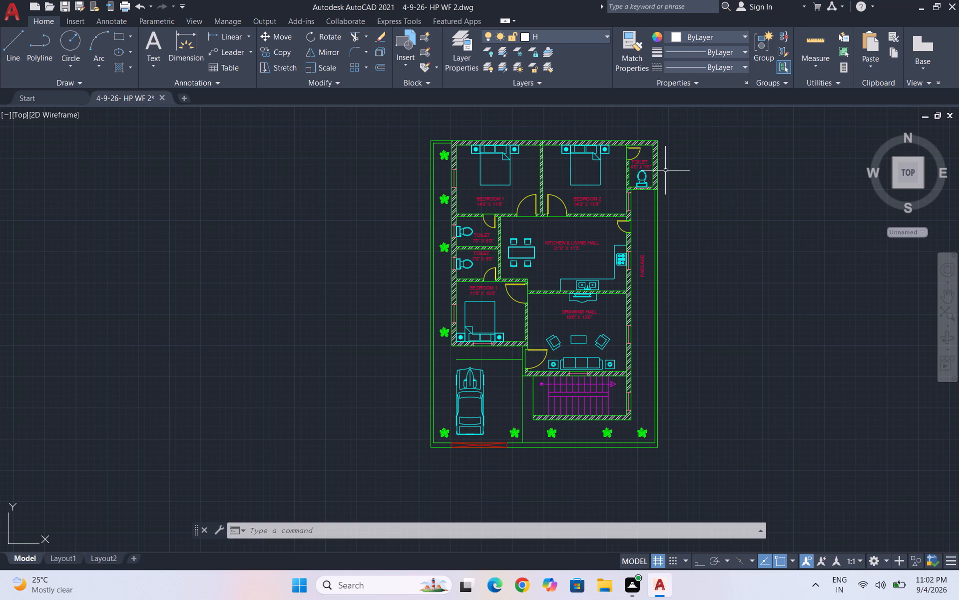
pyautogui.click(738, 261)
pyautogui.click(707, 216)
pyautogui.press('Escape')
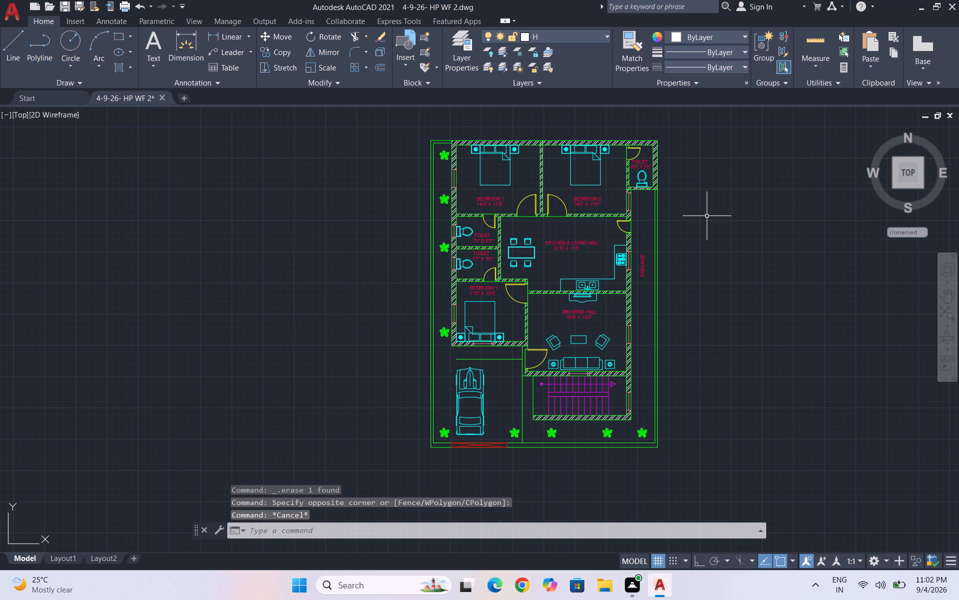
# Make layer 0 the current layer.
pyautogui.click(552, 30)
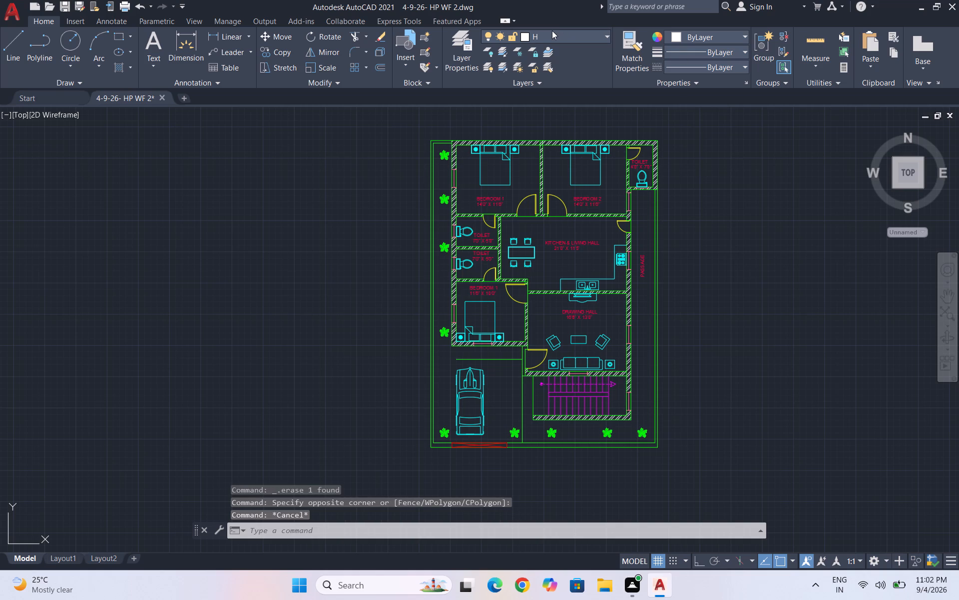
pyautogui.click(552, 43)
pyautogui.click(549, 35)
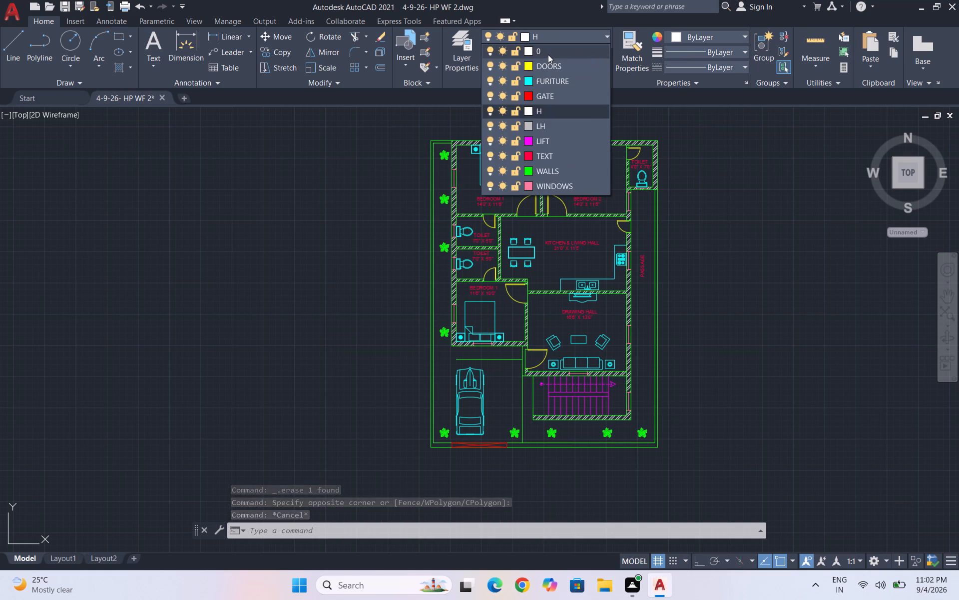
pyautogui.click(548, 54)
# Place a horizontal single-line text above the plan's north wall, over BEDROOM 1, picking its height and rotation freehand with Ortho on.
pyautogui.scroll(-2, 522, 178)
pyautogui.scroll(3, 519, 152)
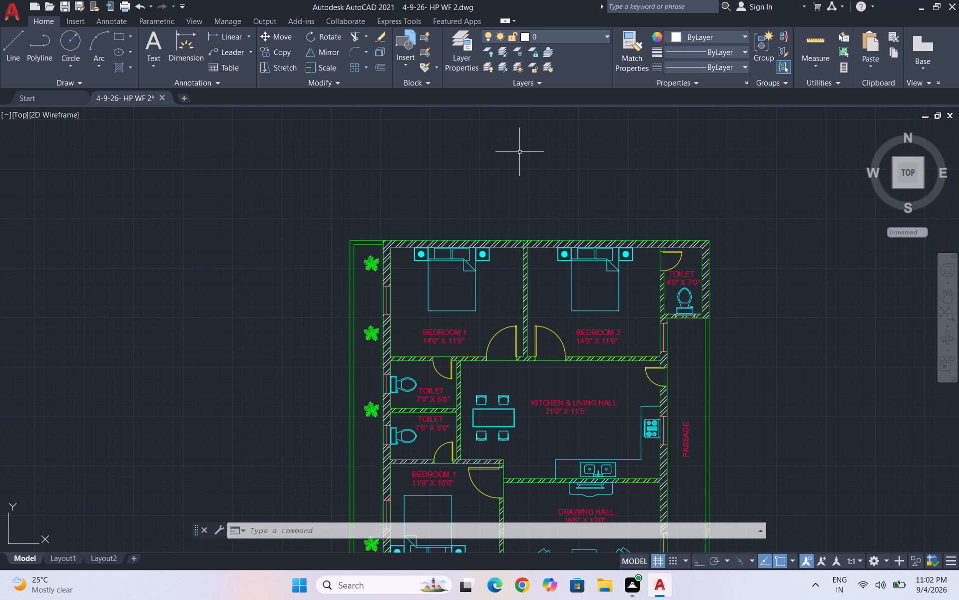
pyautogui.write('DT')
pyautogui.press('Return')
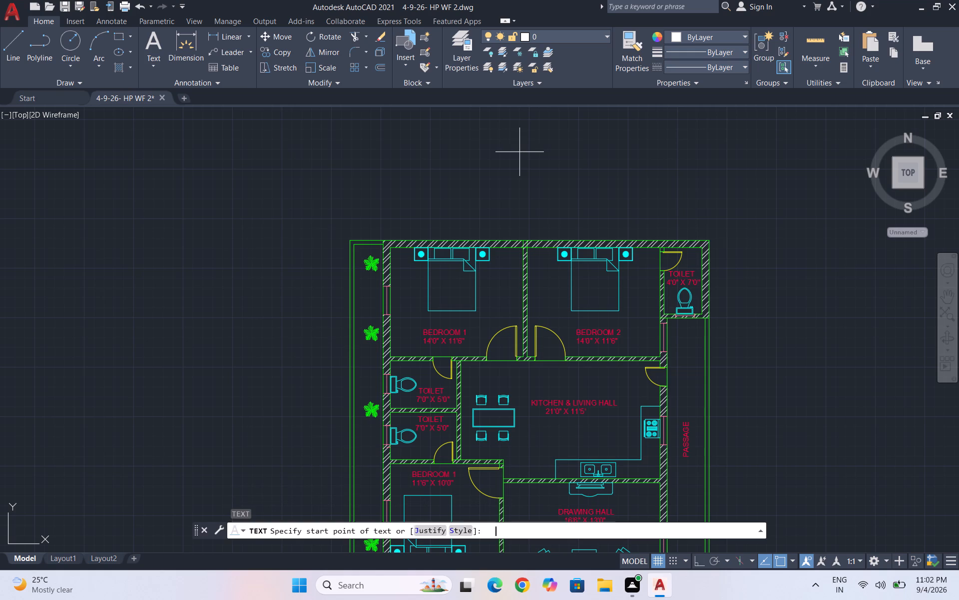
pyautogui.click(434, 219)
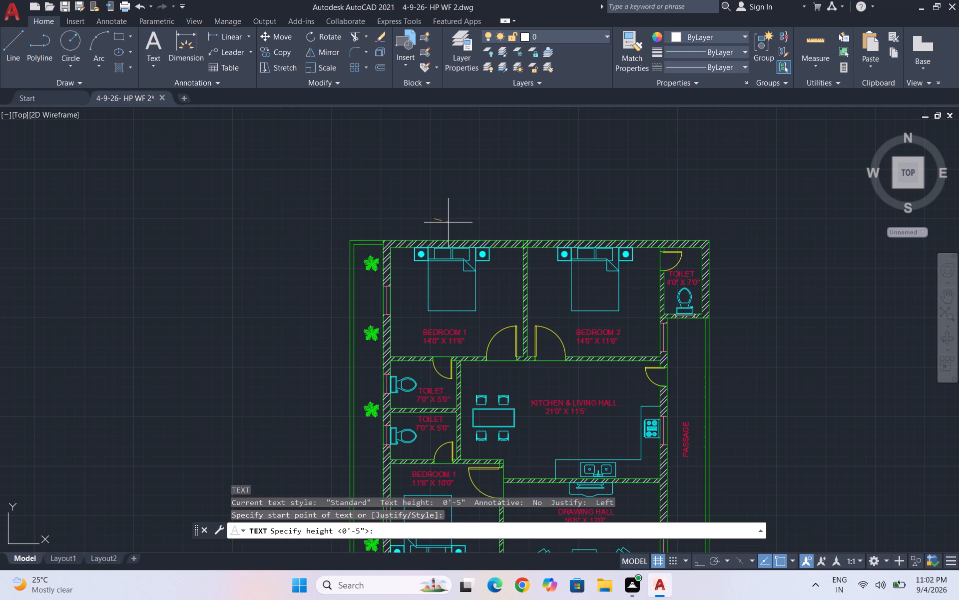
pyautogui.press('F8')
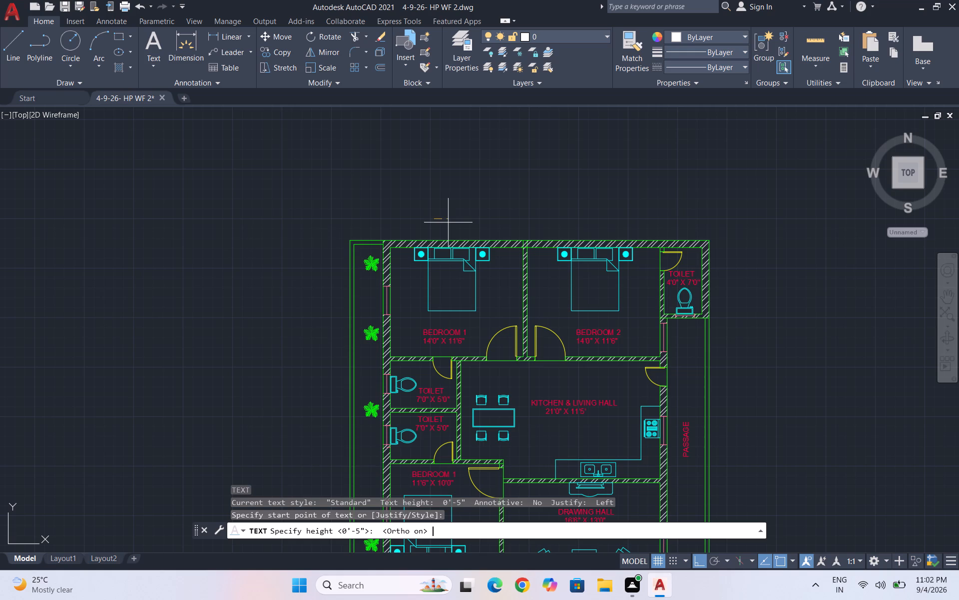
pyautogui.doubleClick(448, 222)
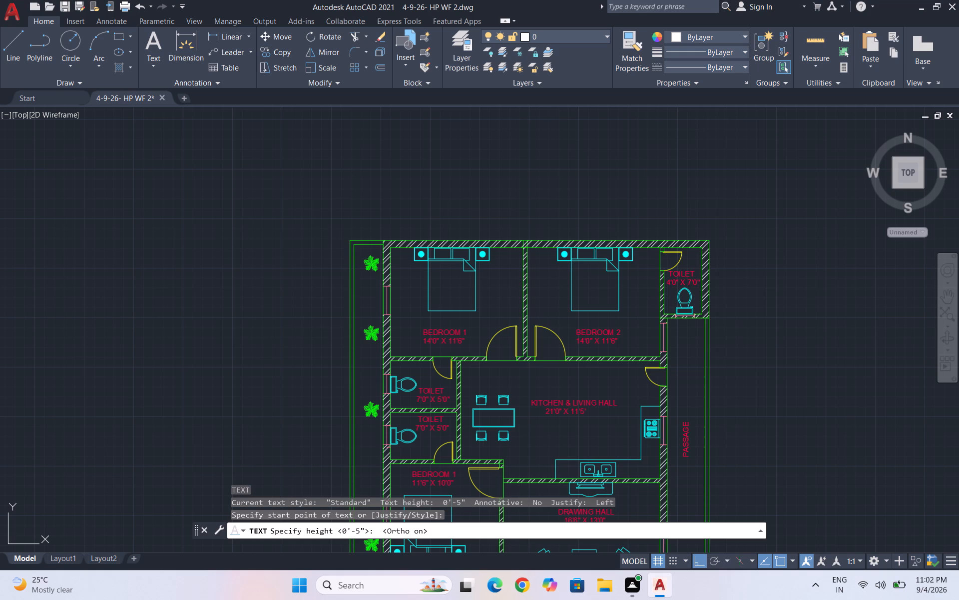
pyautogui.doubleClick(445, 221)
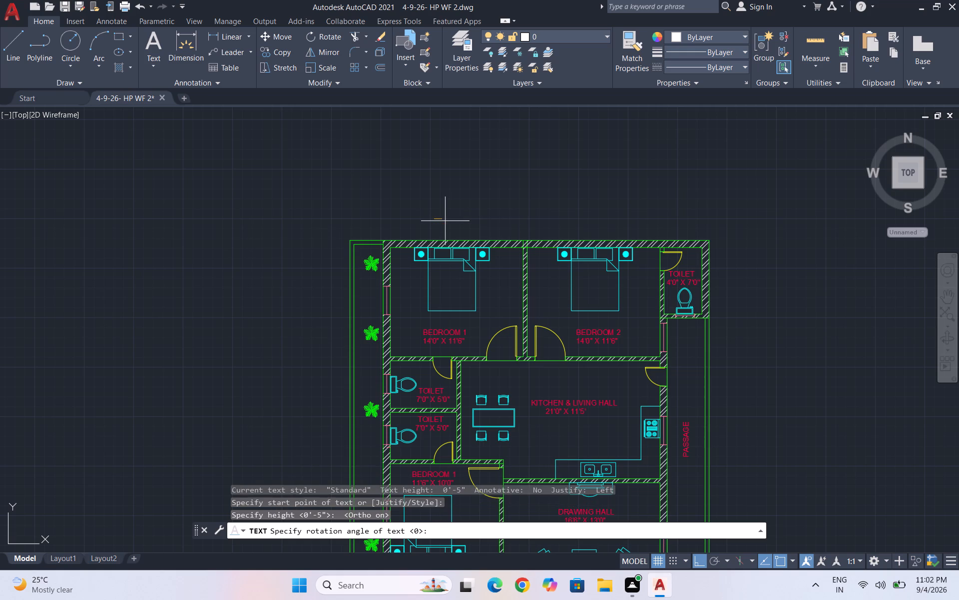
pyautogui.click(447, 219)
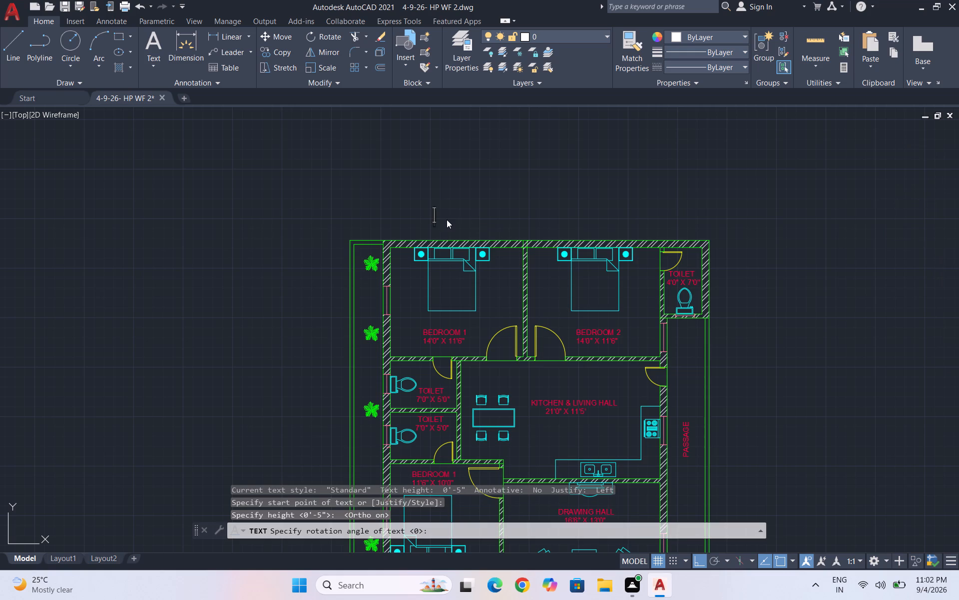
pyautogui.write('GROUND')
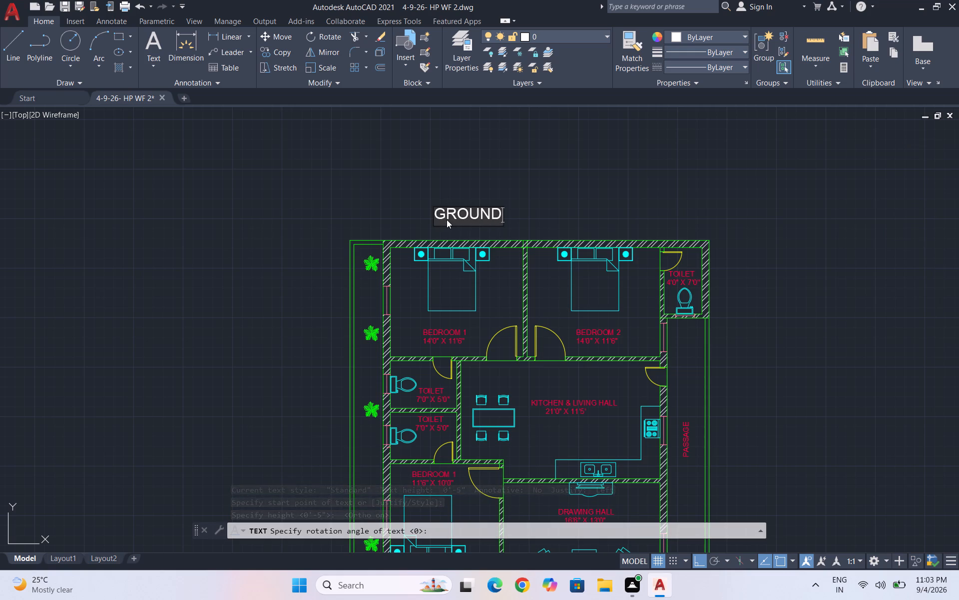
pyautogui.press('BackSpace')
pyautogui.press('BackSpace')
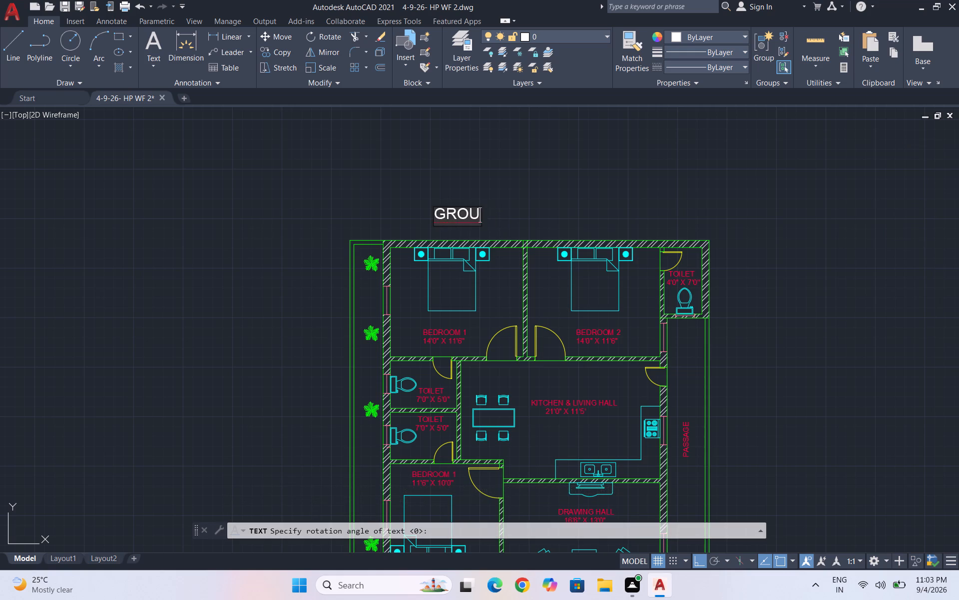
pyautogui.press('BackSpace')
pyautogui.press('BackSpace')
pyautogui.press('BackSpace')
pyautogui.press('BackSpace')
# Enter WEST FACE HOUSE PLAN as the title text above the plan.
pyautogui.write('WEST FACE HOUSE PLAN')
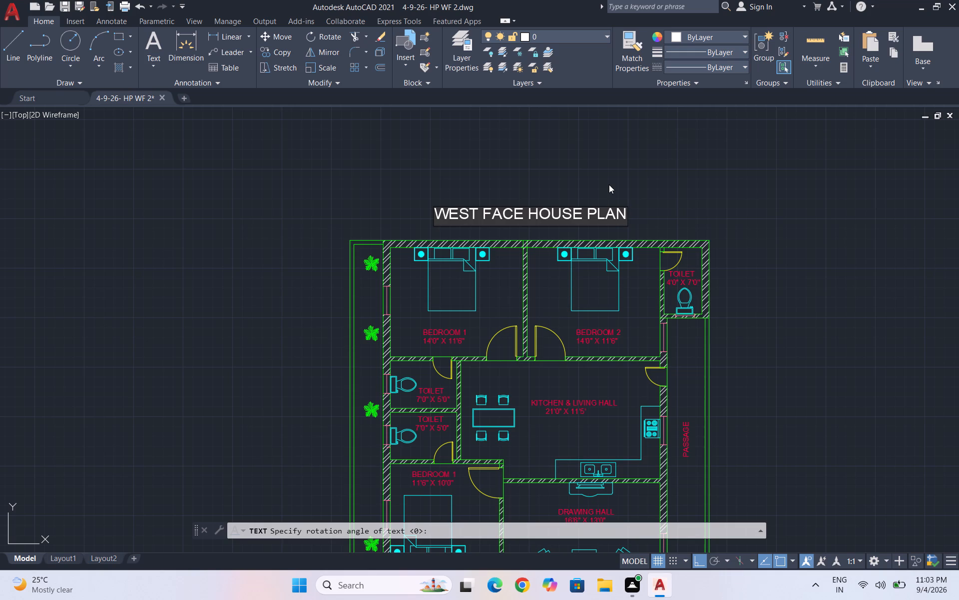
pyautogui.click(662, 212)
pyautogui.press('Escape')
pyautogui.press('Escape')
# Underline the WEST FACE HOUSE PLAN title with a horizontal line slightly longer than the text.
pyautogui.press('l')
pyautogui.press('Return')
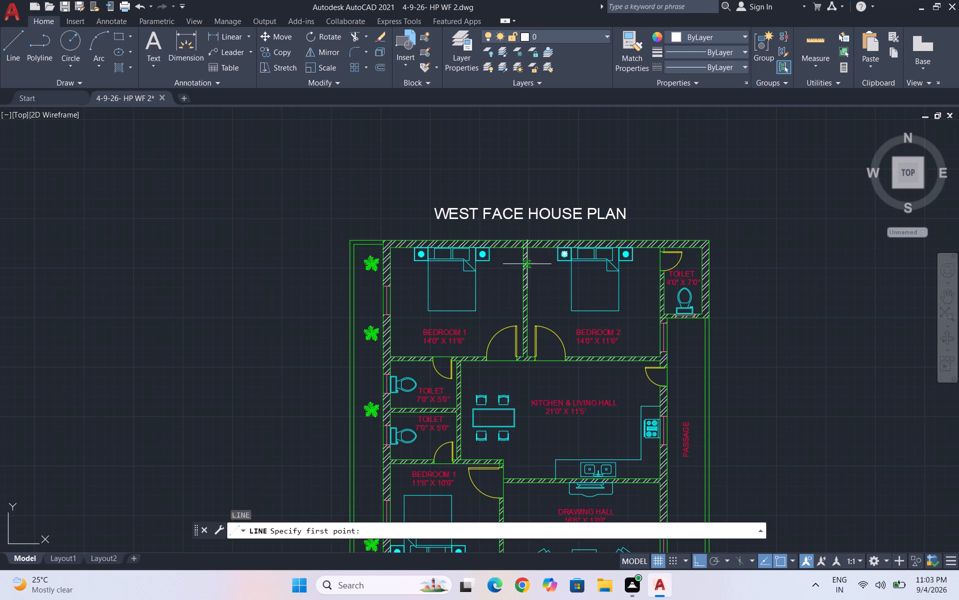
pyautogui.scroll(2, 517, 212)
pyautogui.click(298, 257)
pyautogui.scroll(-3, 388, 256)
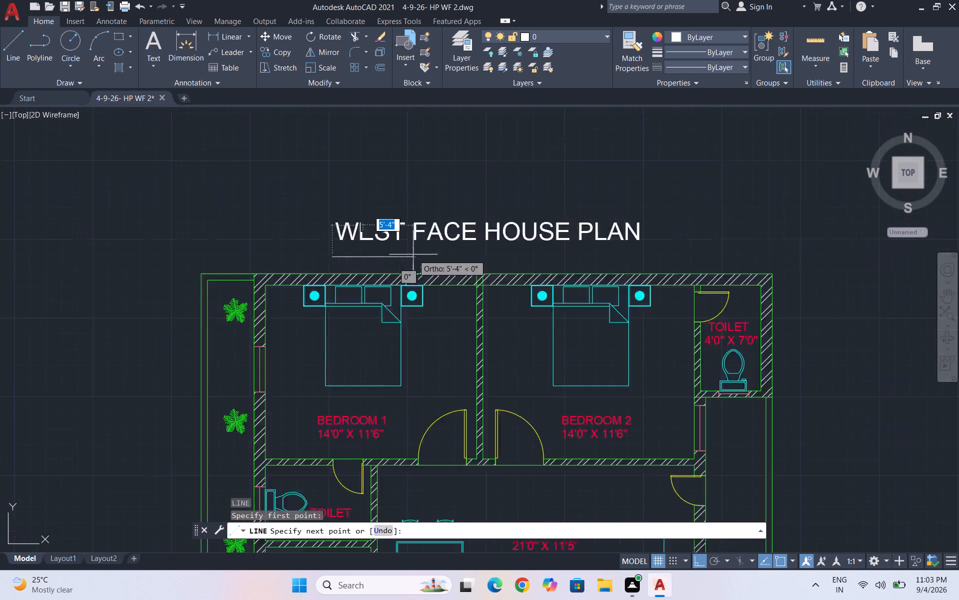
pyautogui.scroll(4, 503, 256)
pyautogui.click(512, 251)
pyautogui.press('Escape')
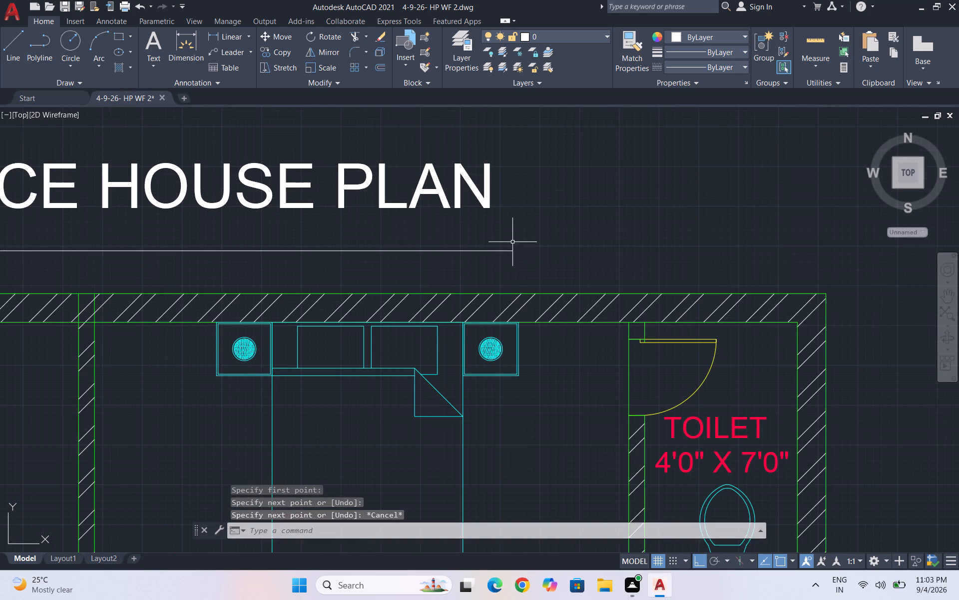
# Save the drawing.
pyautogui.scroll(-4, 512, 241)
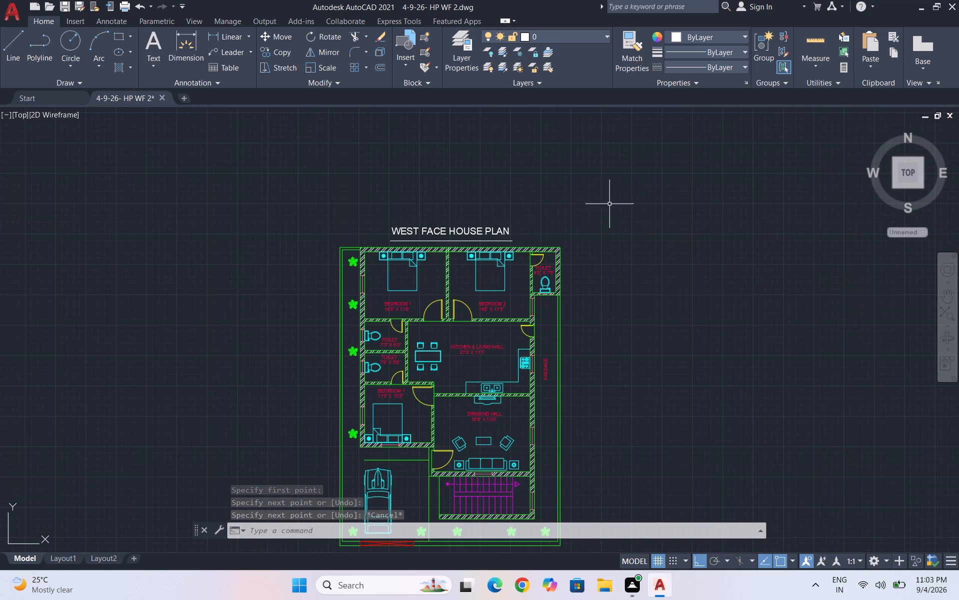
pyautogui.scroll(-1, 587, 190)
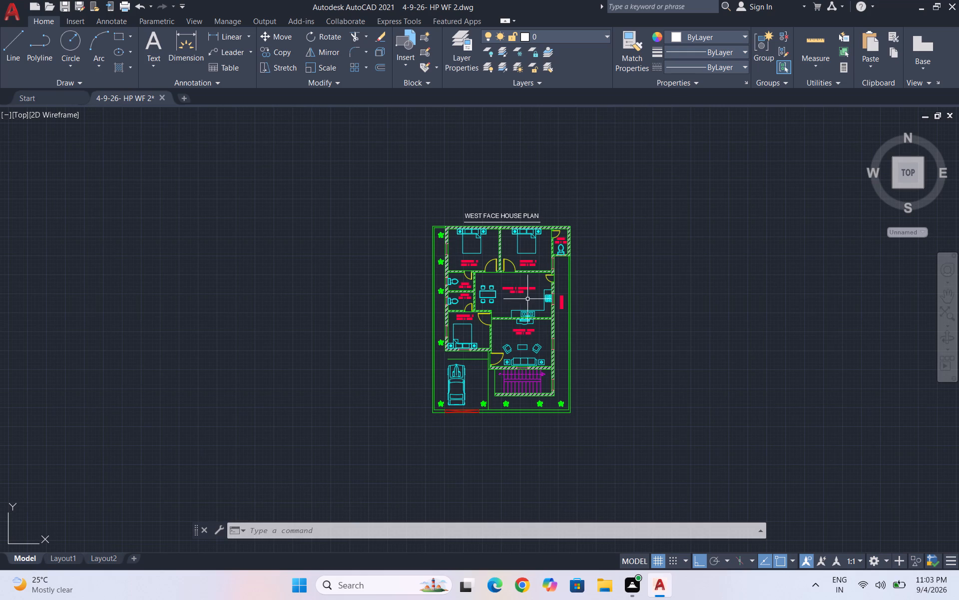
pyautogui.scroll(3, 513, 210)
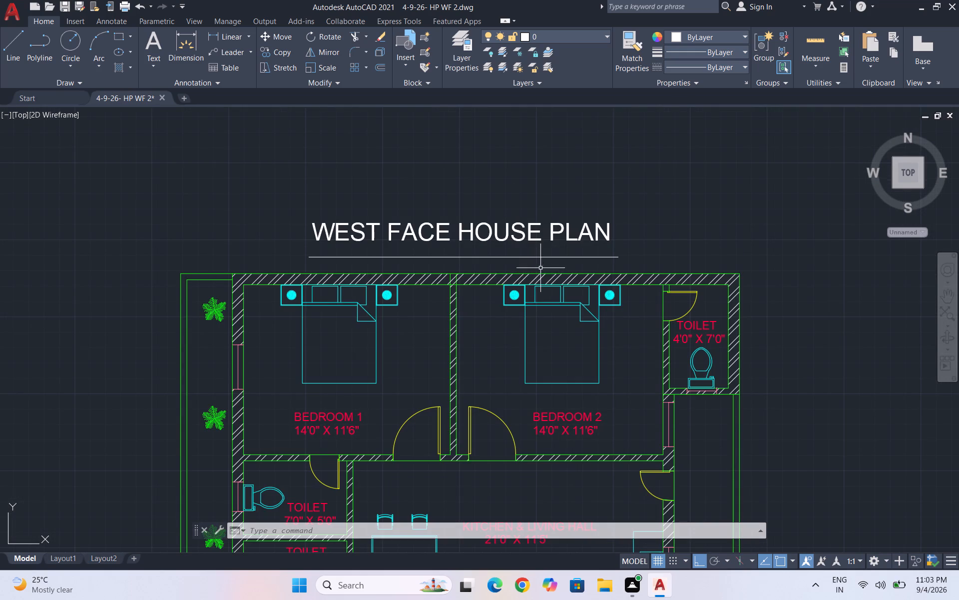
pyautogui.scroll(-4, 539, 259)
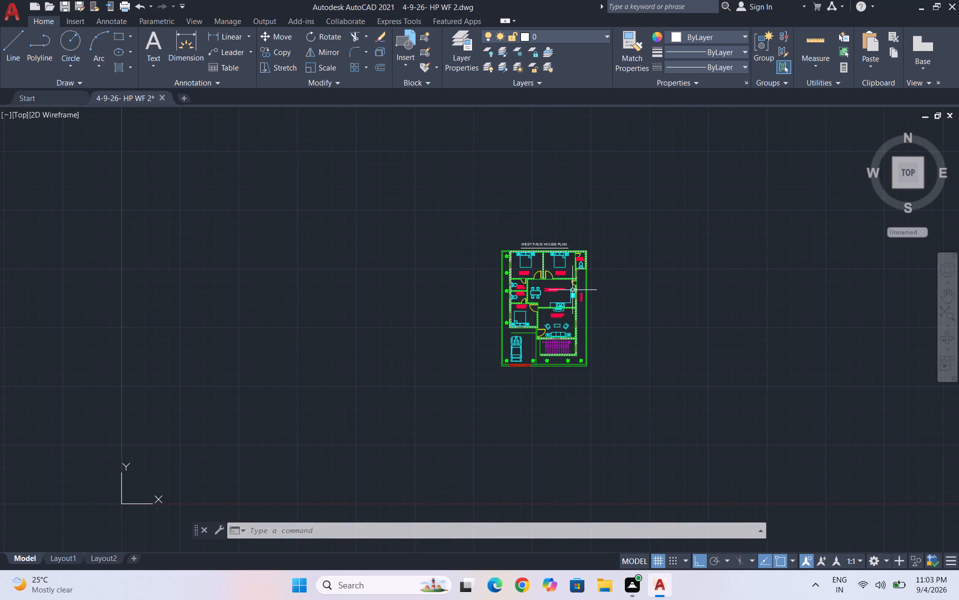
pyautogui.hotkey('ctrl', 's')
# Make TEXT the current layer.
pyautogui.scroll(-1, 570, 280)
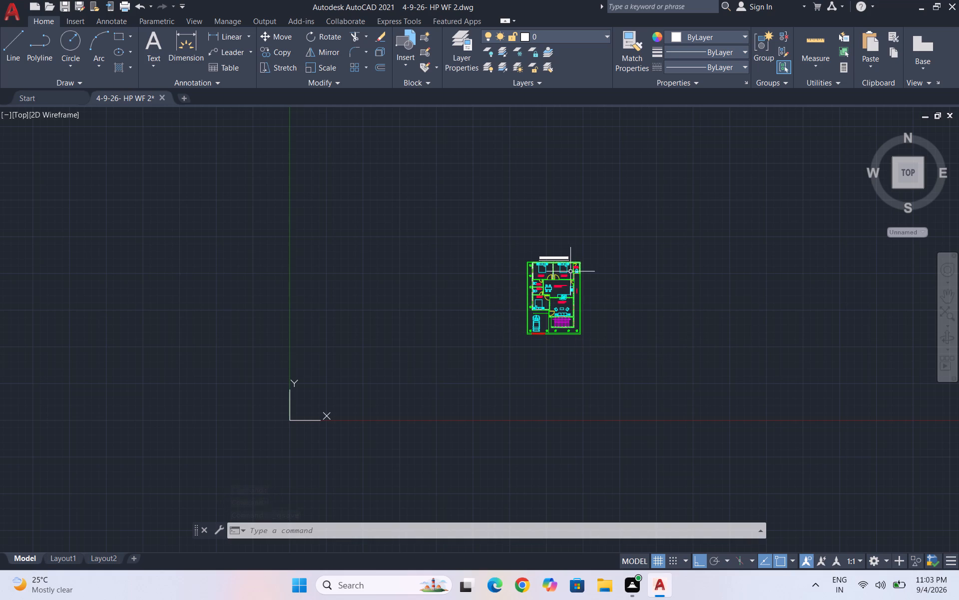
pyautogui.scroll(2, 552, 303)
pyautogui.click(554, 37)
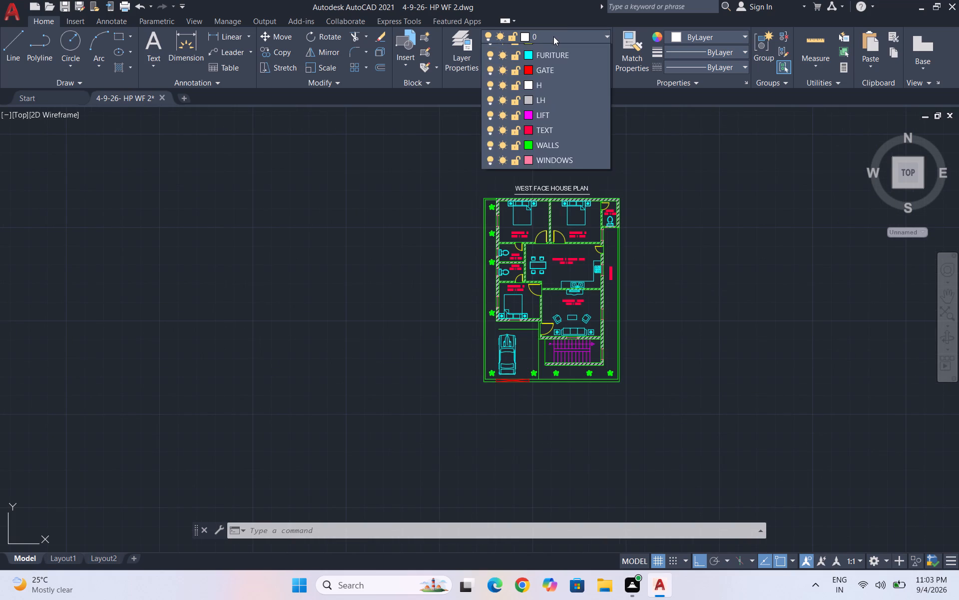
pyautogui.click(542, 151)
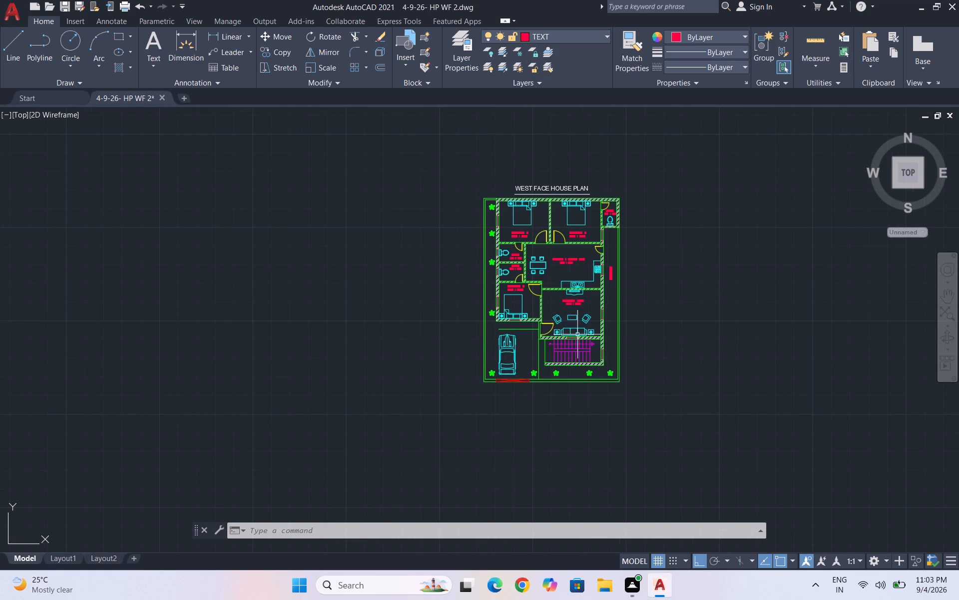
pyautogui.scroll(2, 533, 357)
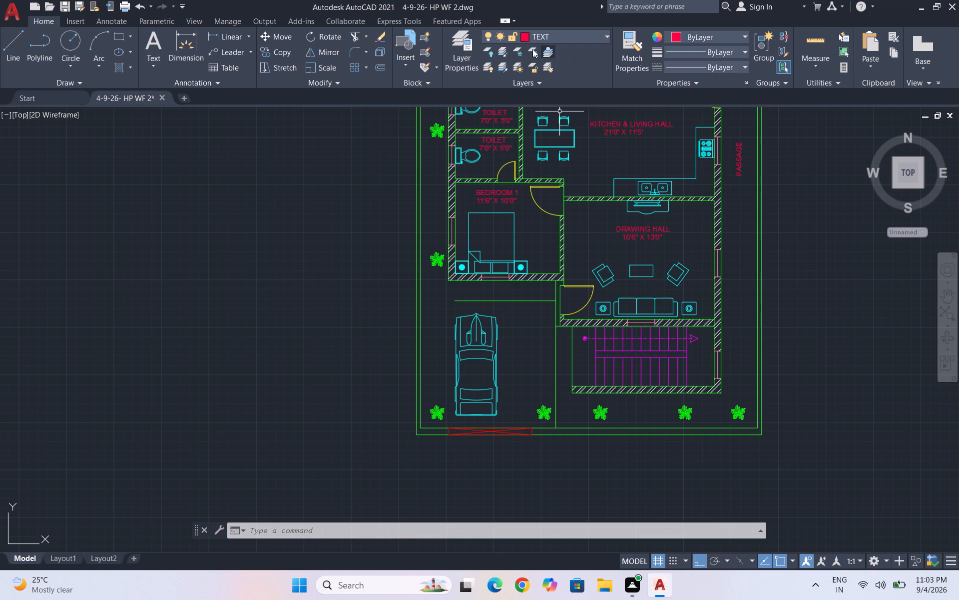
# Add a horizontal linear dimension to the line across the car porch, placing it just above that line.
pyautogui.click(222, 34)
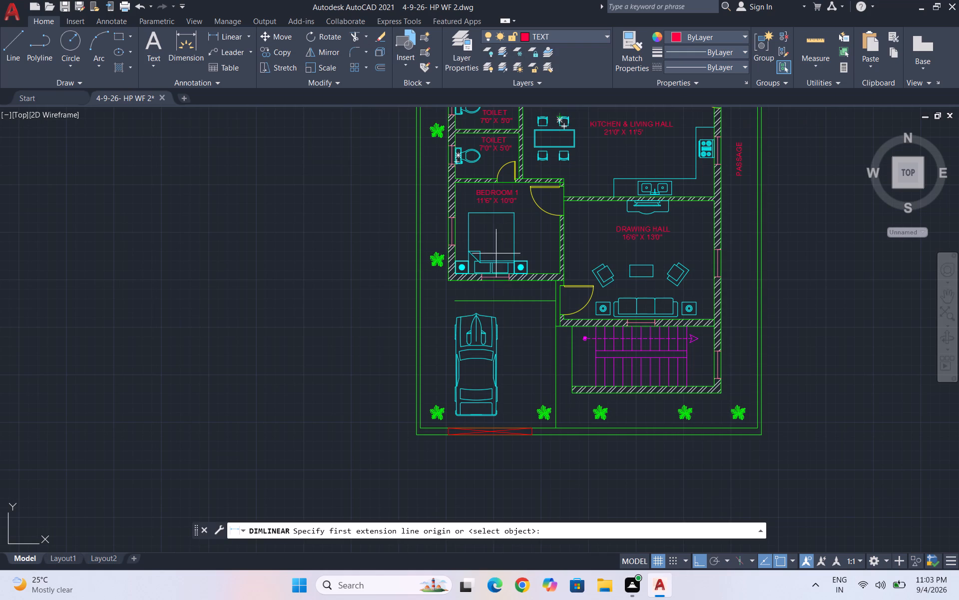
pyautogui.scroll(2, 556, 303)
pyautogui.click(549, 295)
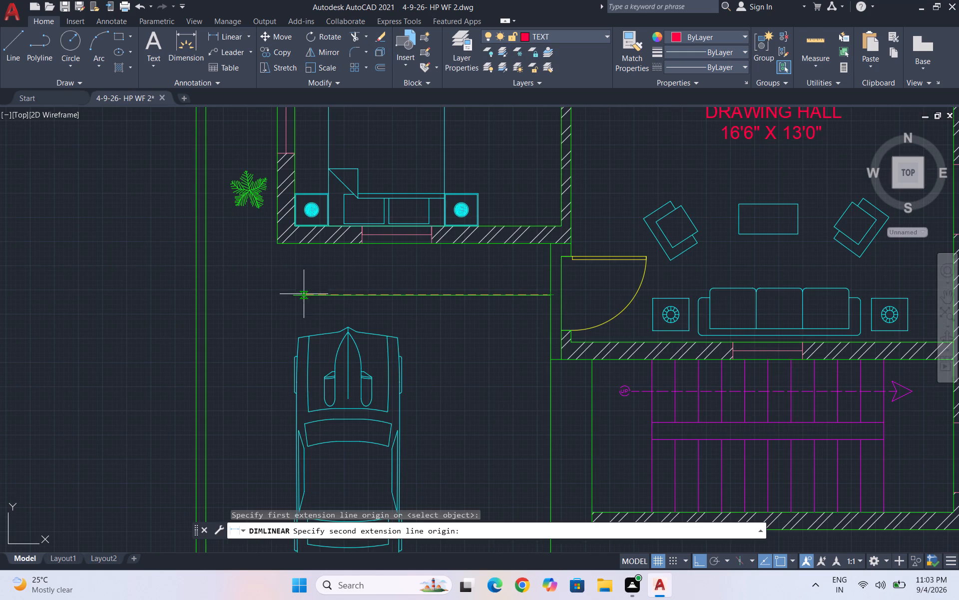
pyautogui.click(294, 295)
pyautogui.click(292, 274)
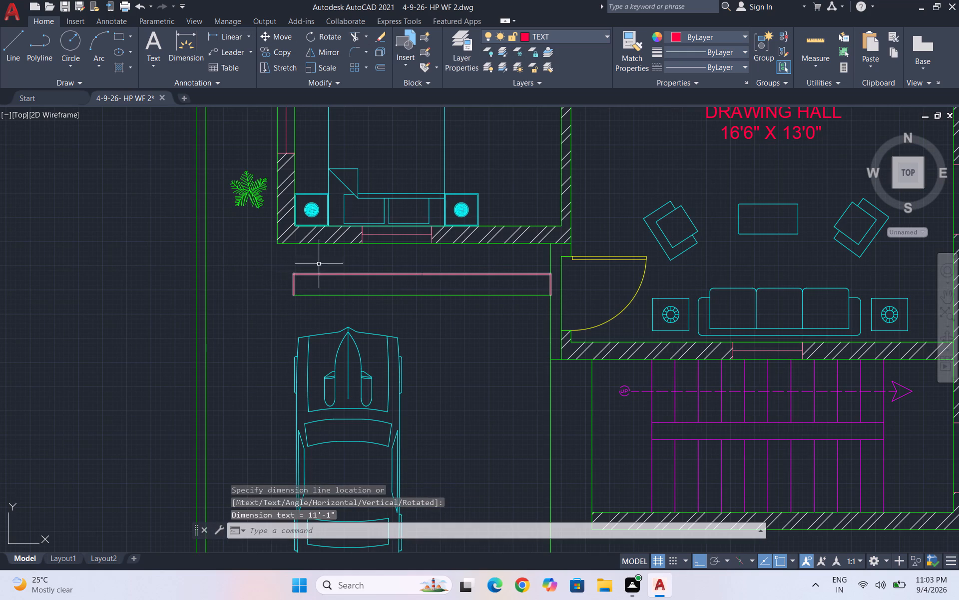
pyautogui.press('Escape')
# Modify the Standard dimension style to a text height of 1' and set it as the current style.
pyautogui.press('d')
pyautogui.press('Return')
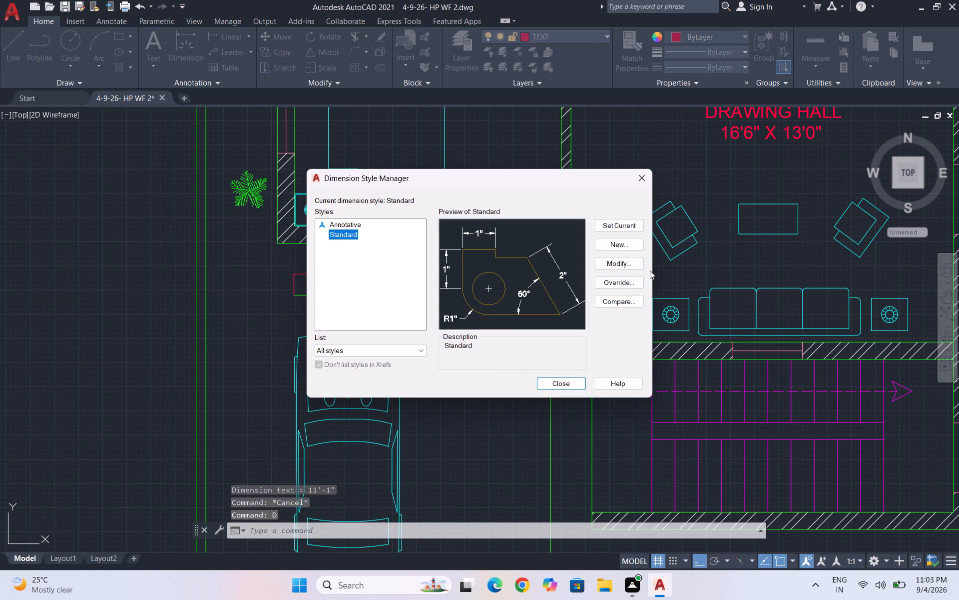
pyautogui.click(619, 260)
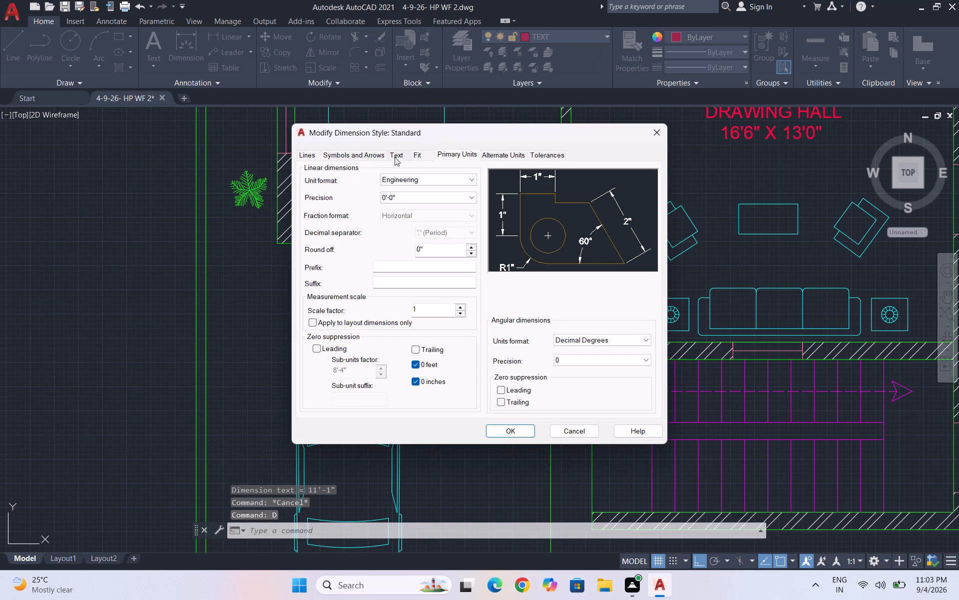
pyautogui.click(394, 155)
pyautogui.moveTo(458, 244); pyautogui.dragTo(383, 243)
pyautogui.write("1'")
pyautogui.press('Return')
pyautogui.click(507, 433)
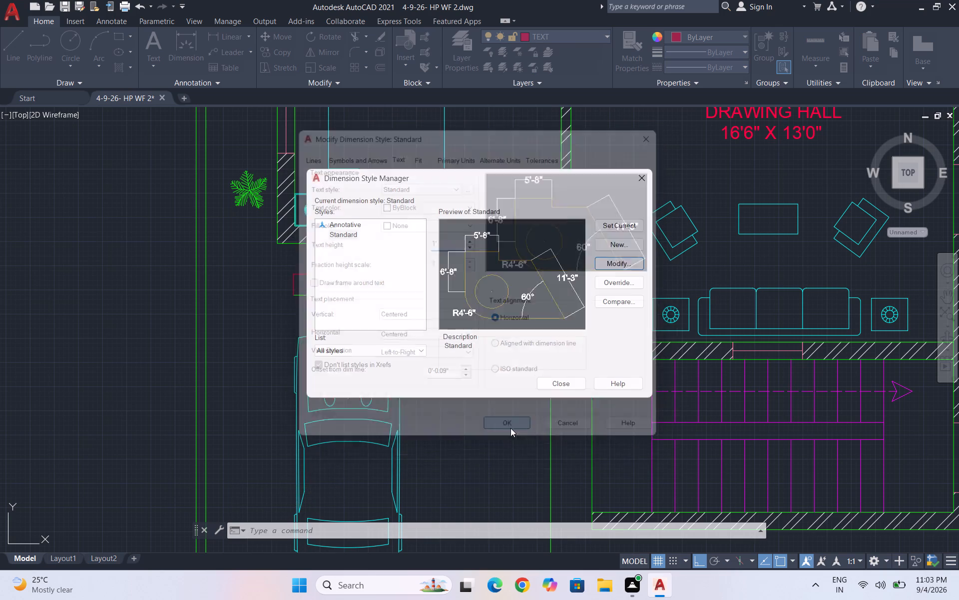
pyautogui.click(623, 228)
pyautogui.click(568, 383)
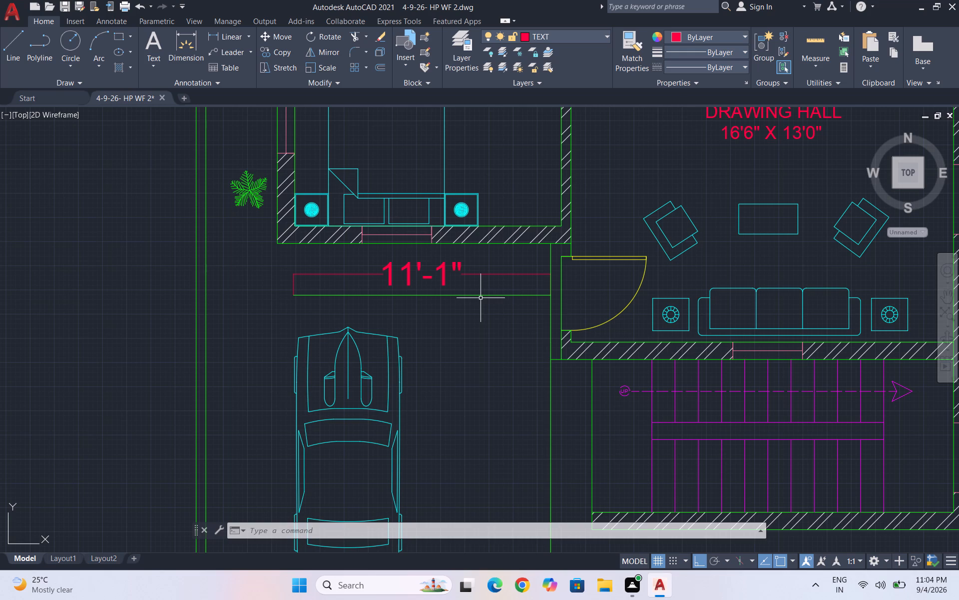
# Dimension the car porch's depth vertically from the lower Bedroom 1 outer wall to the front boundary's inner line, beside the car.
pyautogui.scroll(-3, 484, 293)
pyautogui.scroll(1, 490, 285)
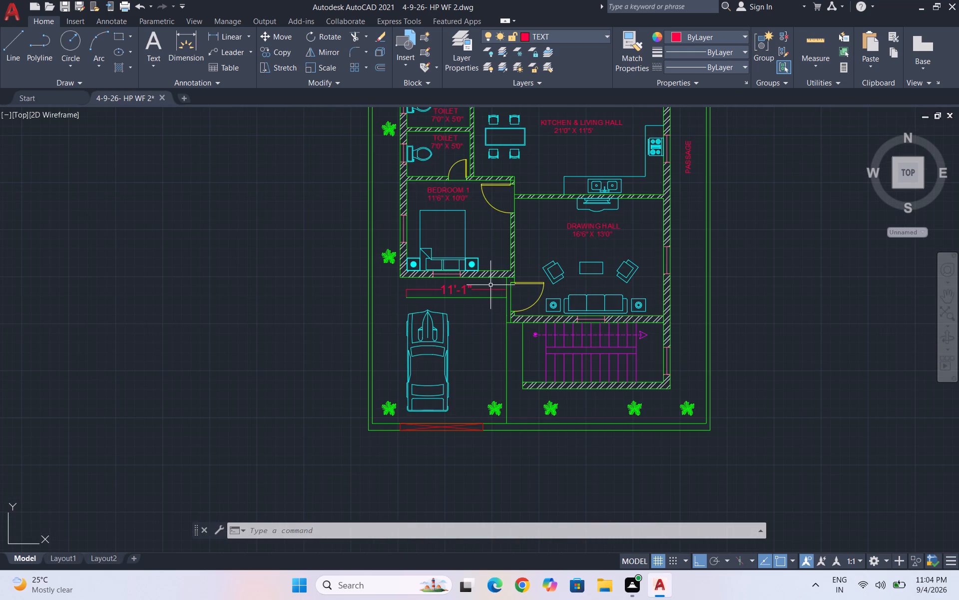
pyautogui.scroll(1, 490, 288)
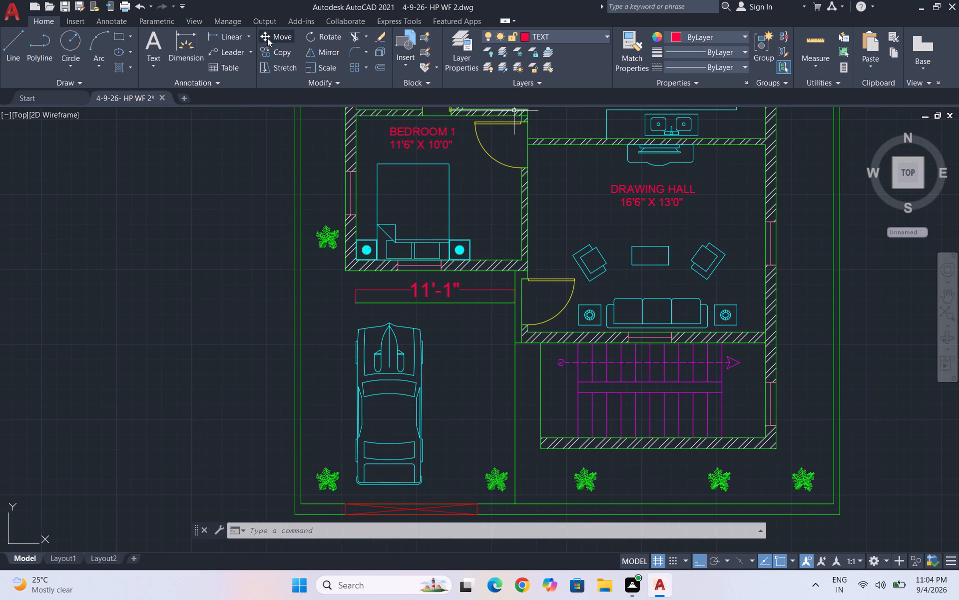
pyautogui.click(229, 33)
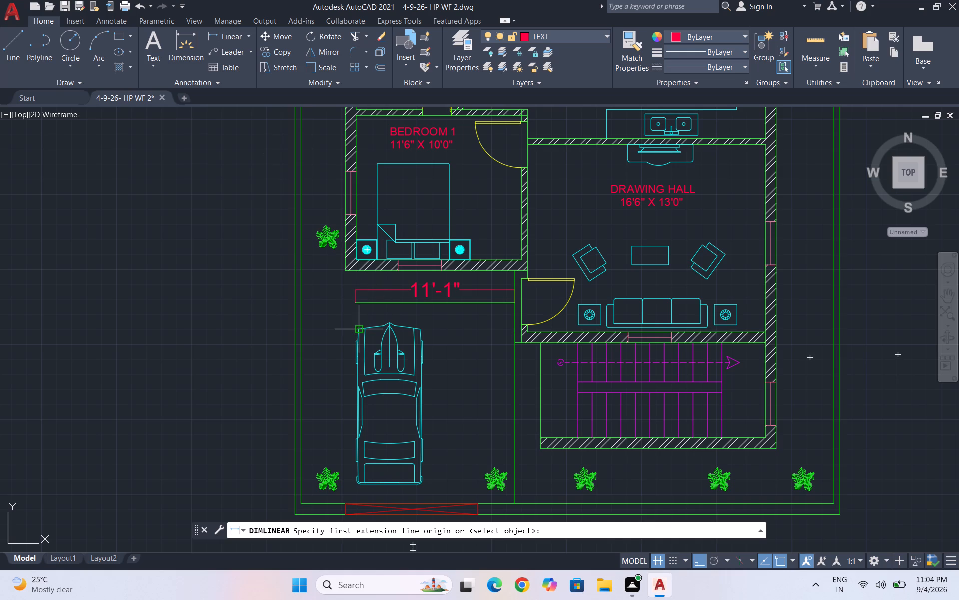
pyautogui.scroll(3, 496, 270)
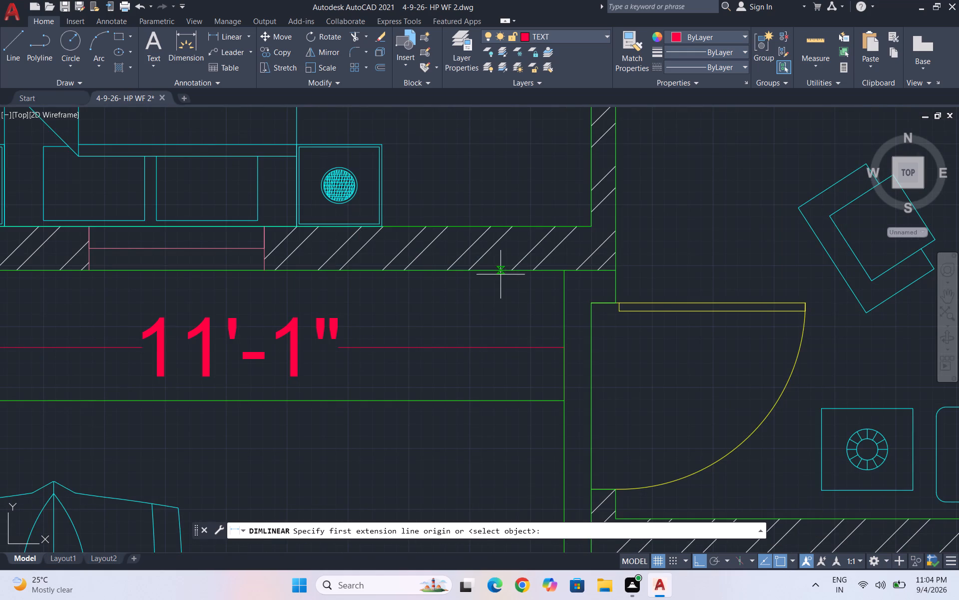
pyautogui.click(499, 270)
pyautogui.scroll(-4, 498, 264)
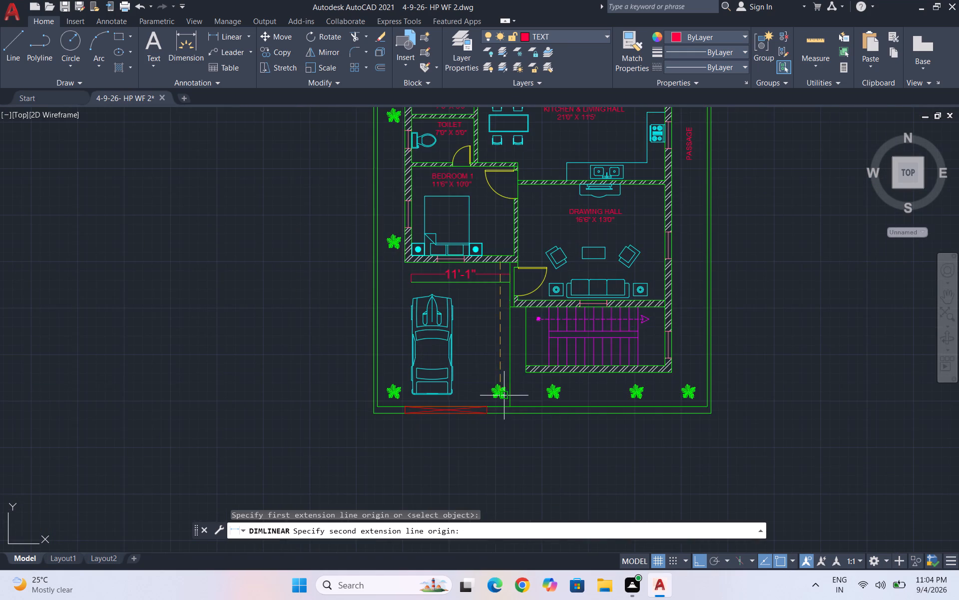
pyautogui.scroll(3, 506, 397)
pyautogui.scroll(2, 461, 423)
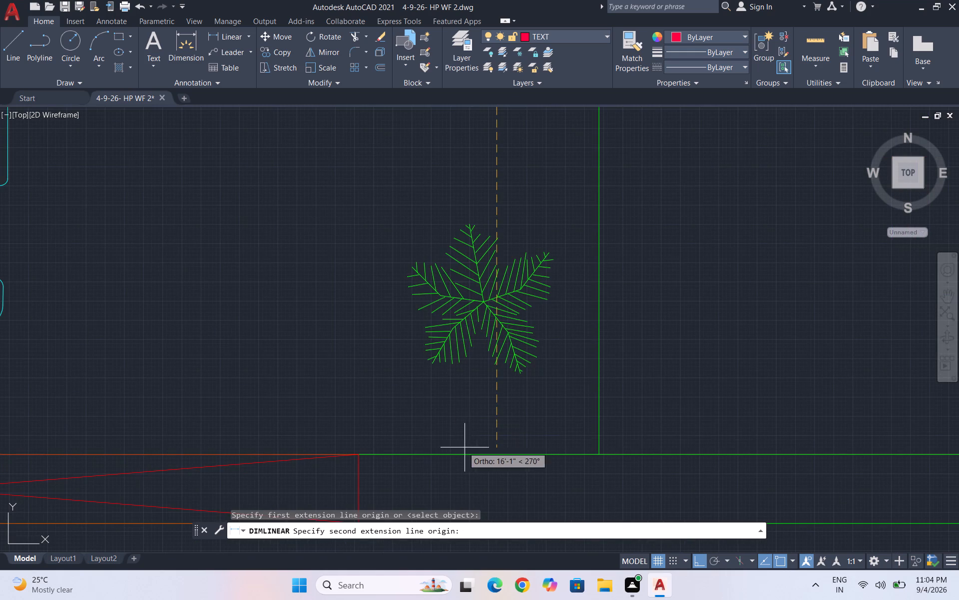
pyautogui.click(496, 453)
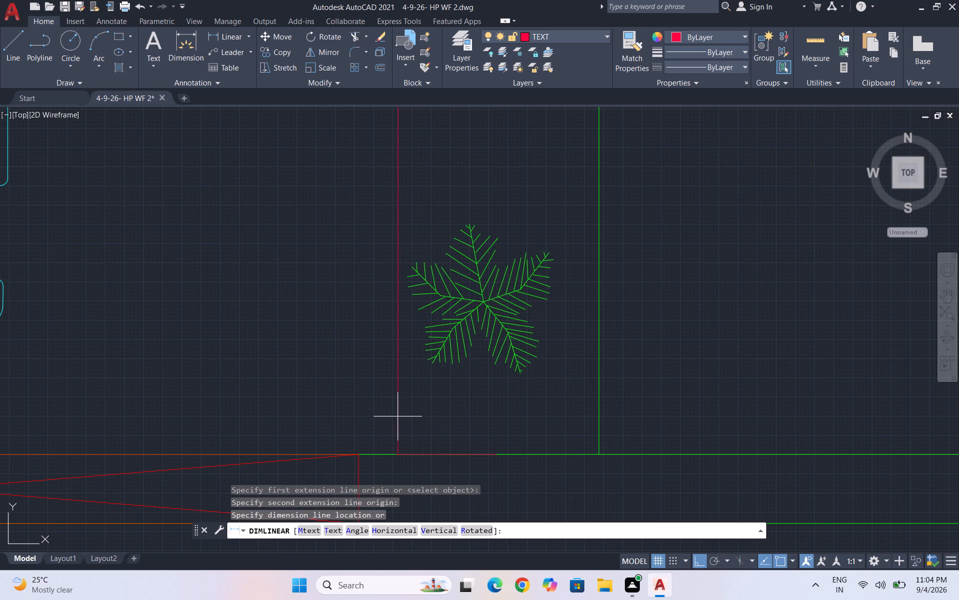
pyautogui.click(397, 416)
# Add a vertical linear dimension from the drawing hall's outer wall, beside the staircase, to the front boundary's inner line.
pyautogui.scroll(-3, 397, 416)
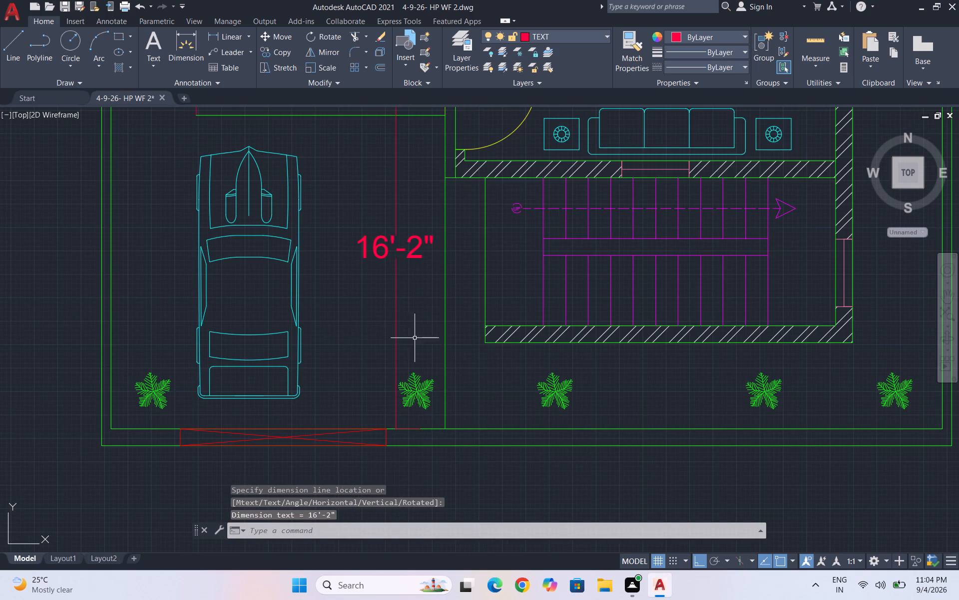
pyautogui.scroll(-1, 423, 337)
pyautogui.press('space')
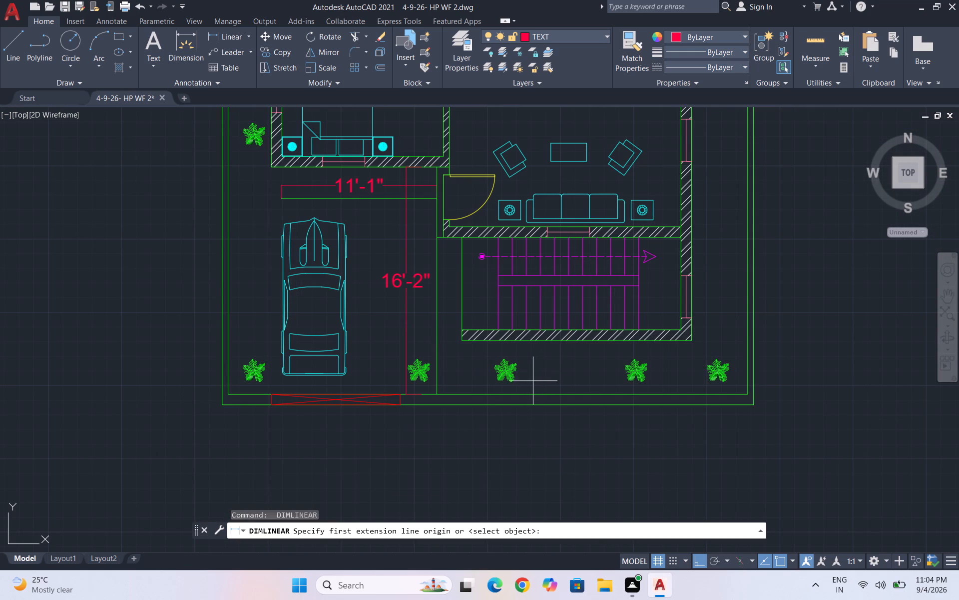
pyautogui.scroll(1, 533, 381)
pyautogui.scroll(4, 405, 152)
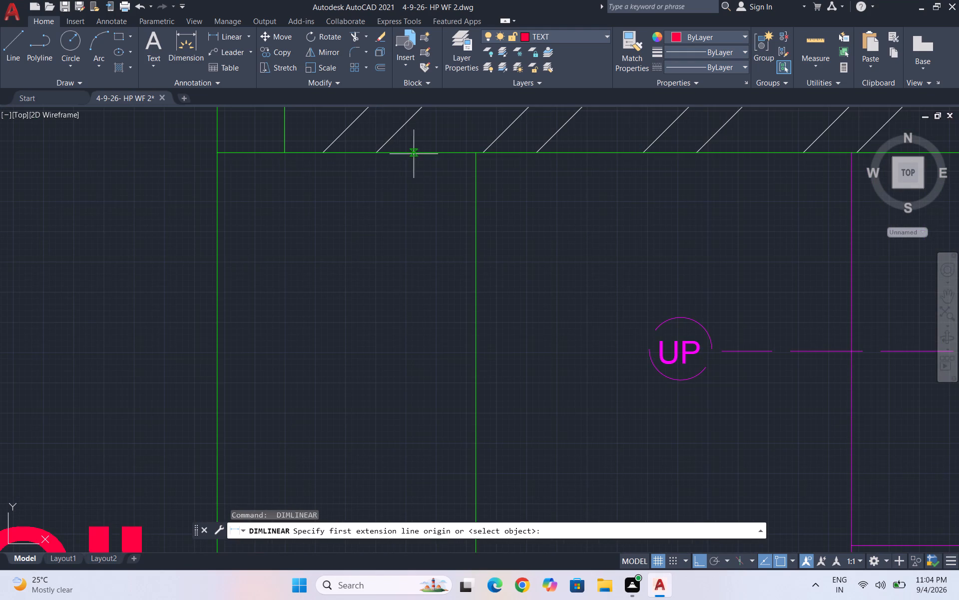
pyautogui.click(418, 152)
pyautogui.scroll(-4, 417, 152)
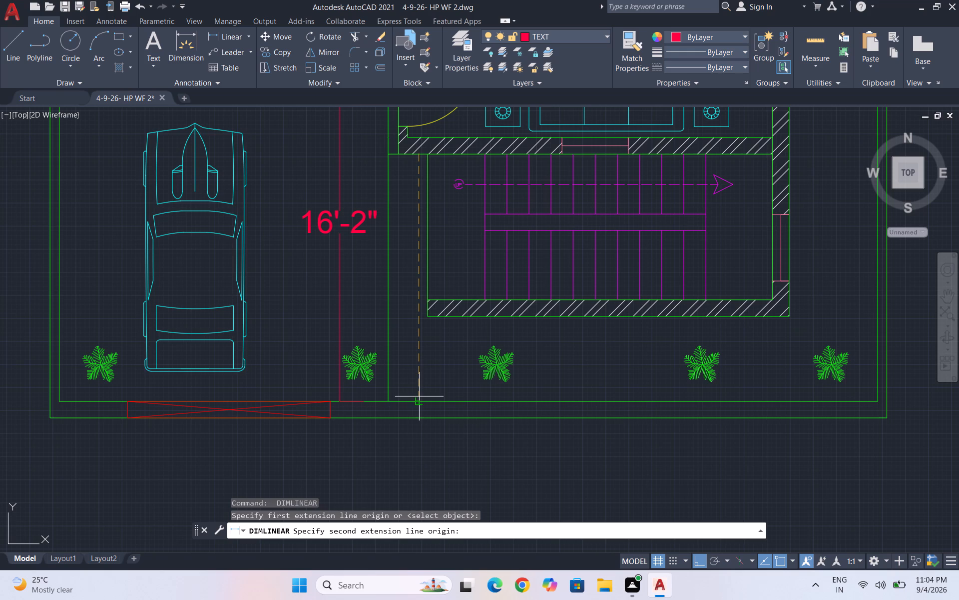
pyautogui.click(419, 401)
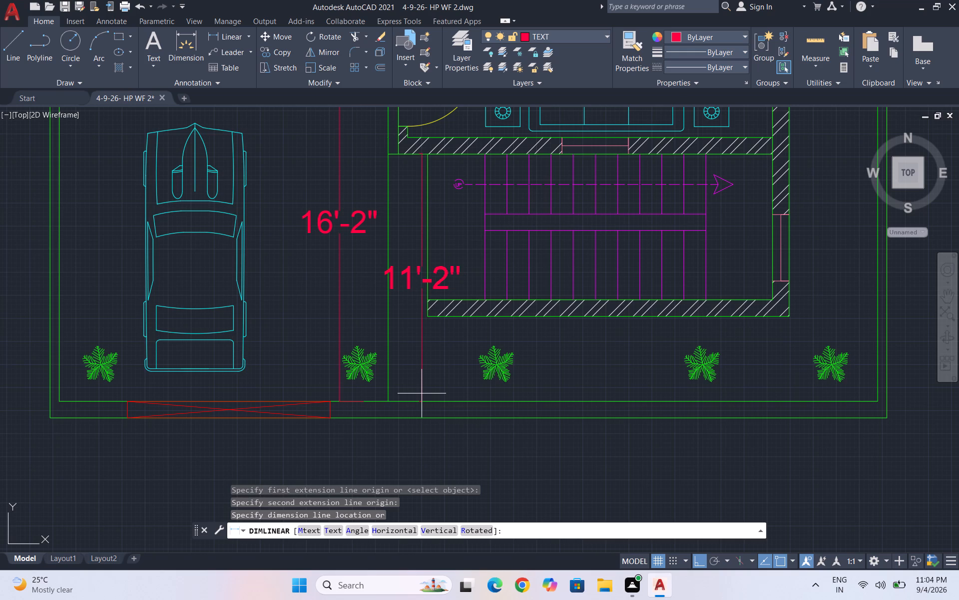
pyautogui.click(422, 393)
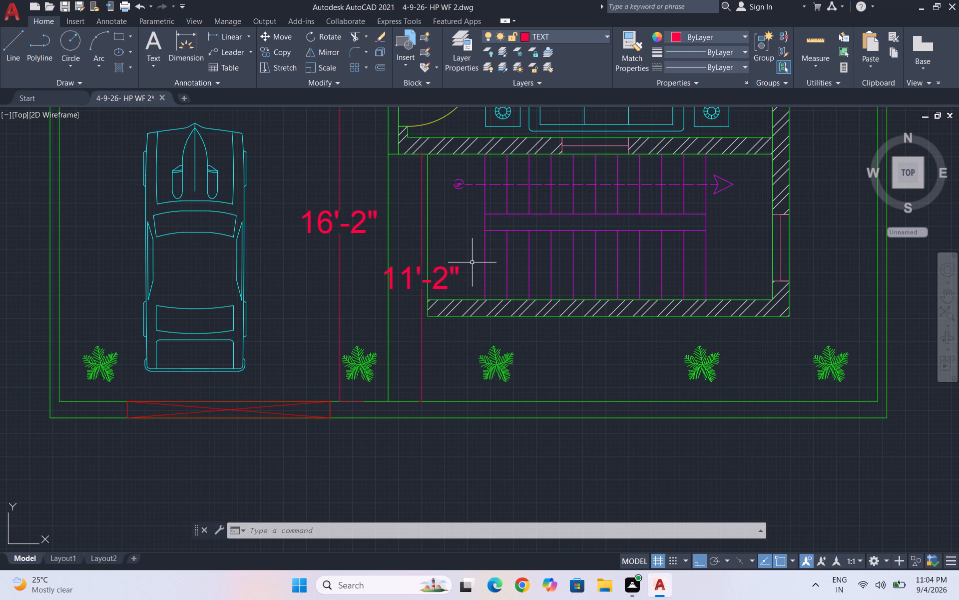
# Dimension the gap between the staircase's outer wall and the front boundary's inner line vertically.
pyautogui.scroll(-1, 467, 266)
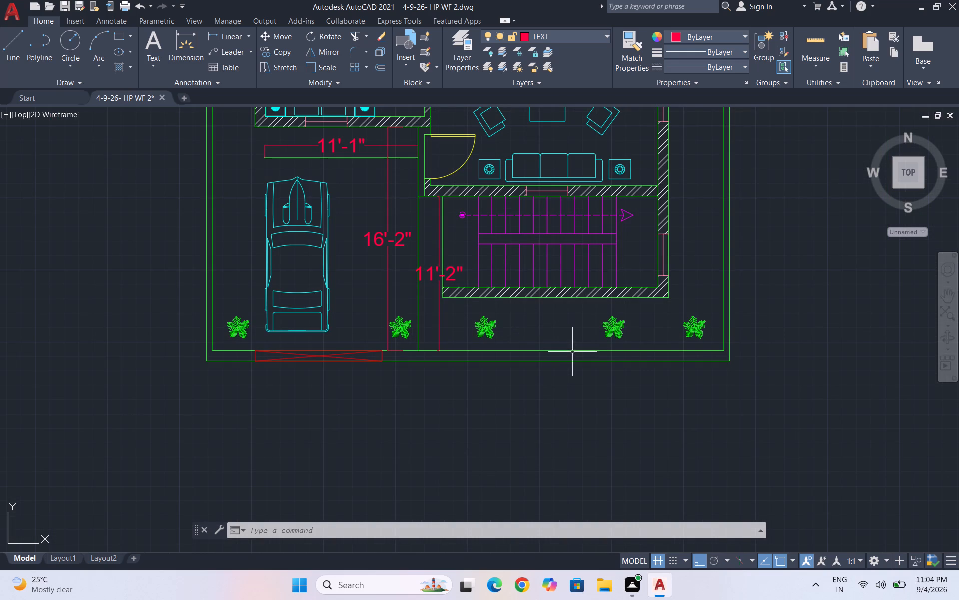
pyautogui.press('space')
pyautogui.scroll(2, 574, 332)
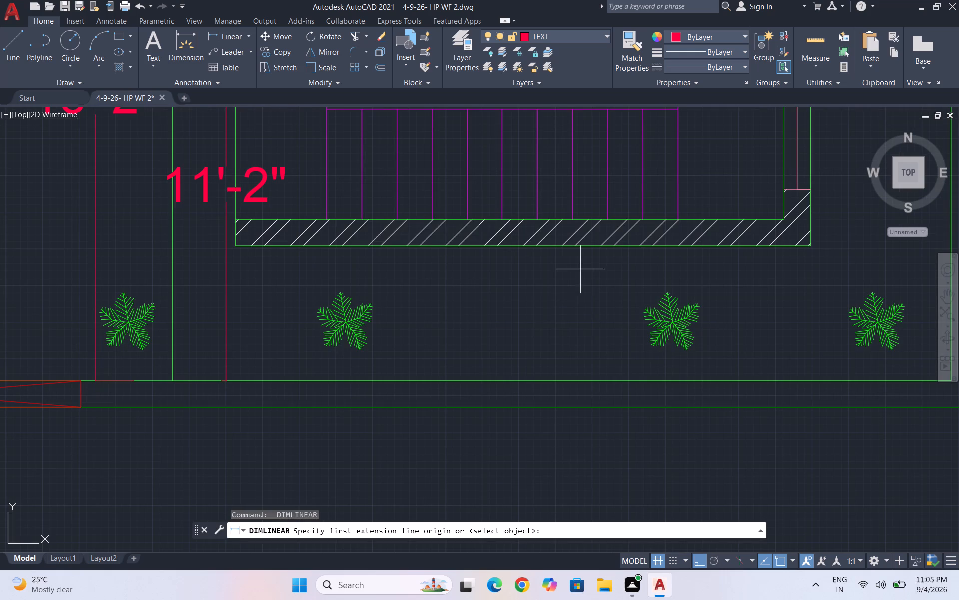
pyautogui.click(587, 246)
pyautogui.click(587, 379)
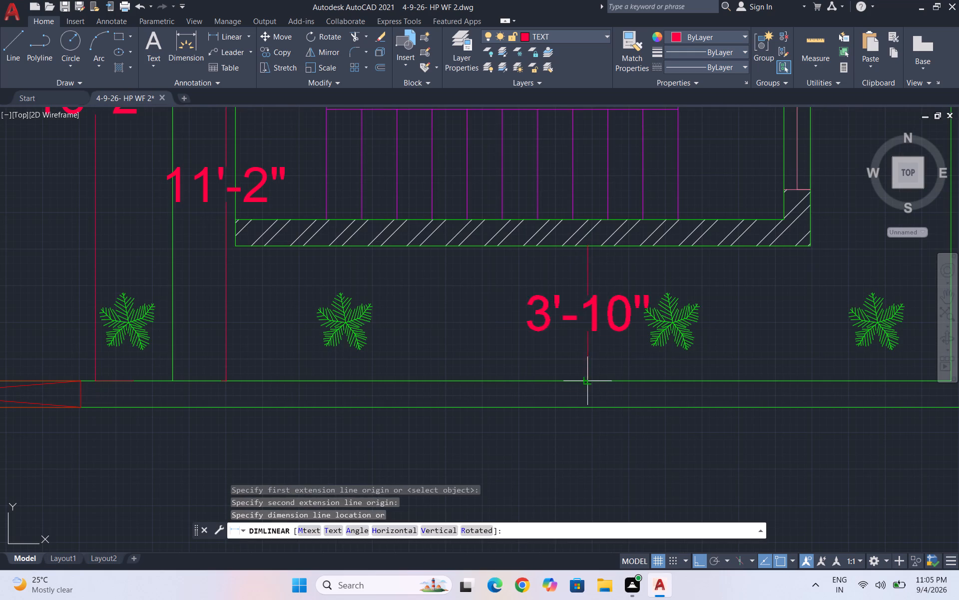
pyautogui.click(548, 366)
# Dimension the passage's width horizontally from the house wall to the boundary's inner line, below the PASSAGE label.
pyautogui.scroll(-4, 548, 358)
pyautogui.press('space')
pyautogui.scroll(1, 597, 133)
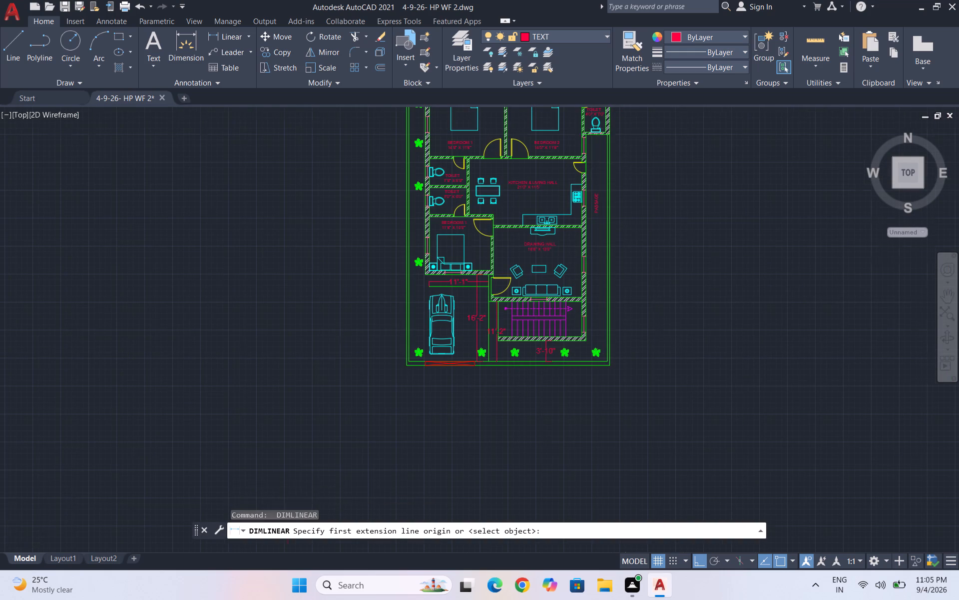
pyautogui.scroll(1, 597, 133)
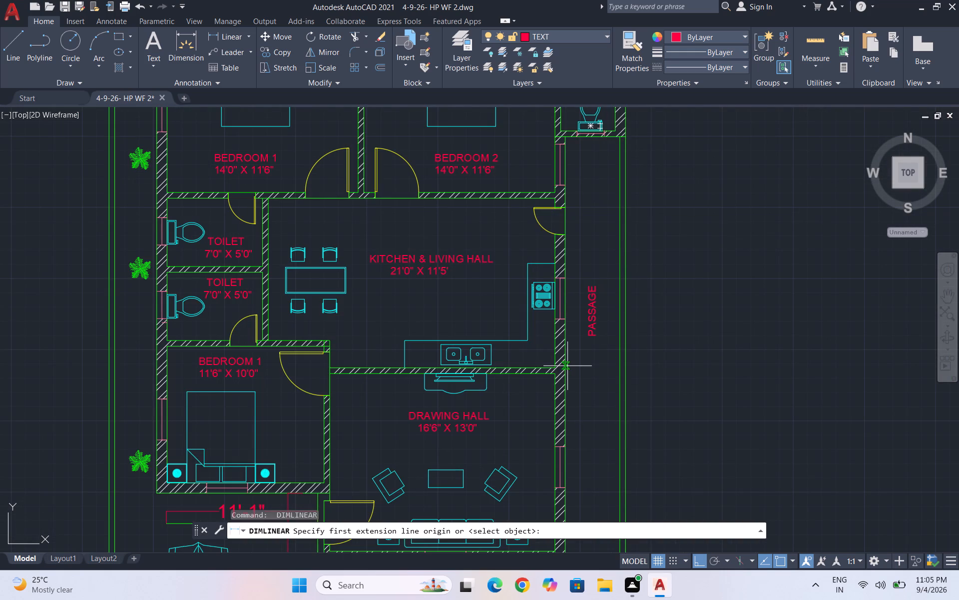
pyautogui.click(566, 364)
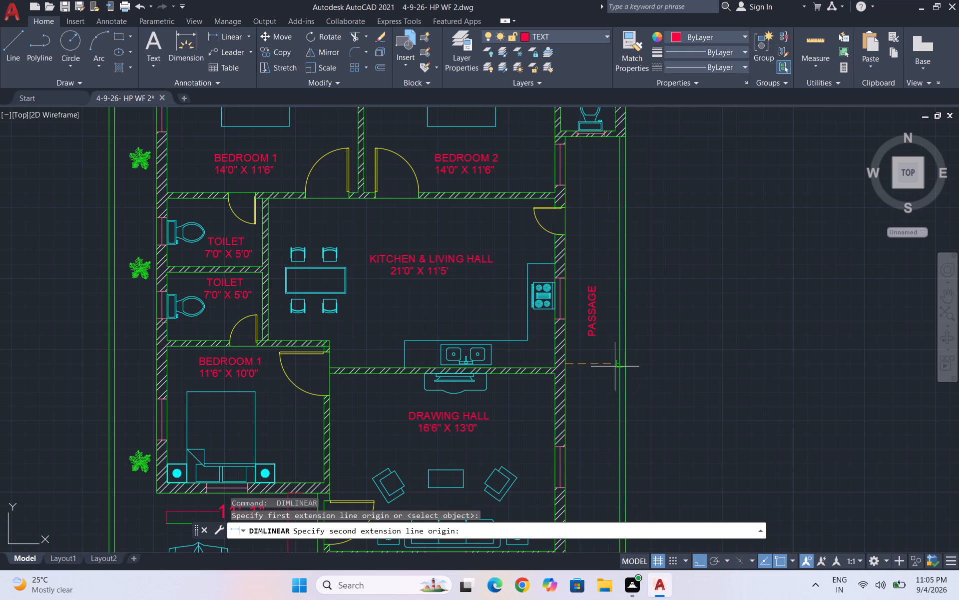
pyautogui.click(619, 363)
pyautogui.click(597, 370)
# Dimension the planted side strip's width horizontally from the house wall near the upper Bedroom 1 and toilet to the boundary's inner line.
pyautogui.scroll(-2, 630, 326)
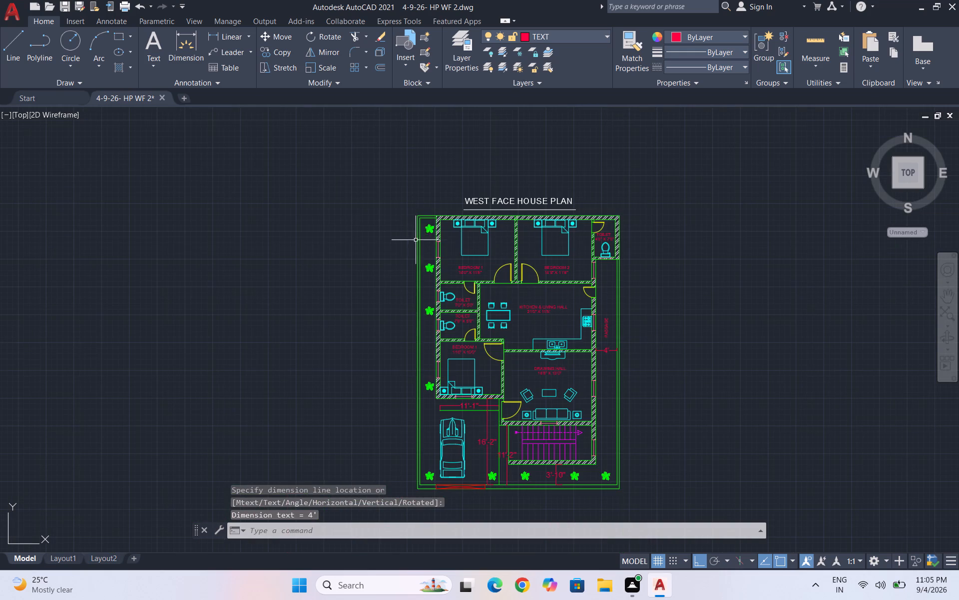
pyautogui.scroll(3, 417, 274)
pyautogui.press('space')
pyautogui.click(420, 297)
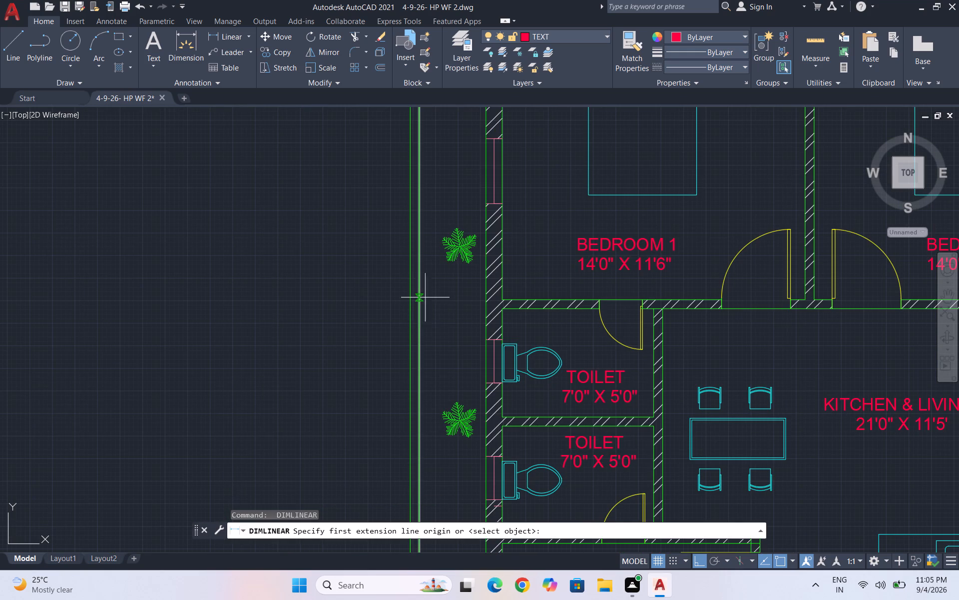
pyautogui.scroll(2, 486, 295)
pyautogui.click(484, 300)
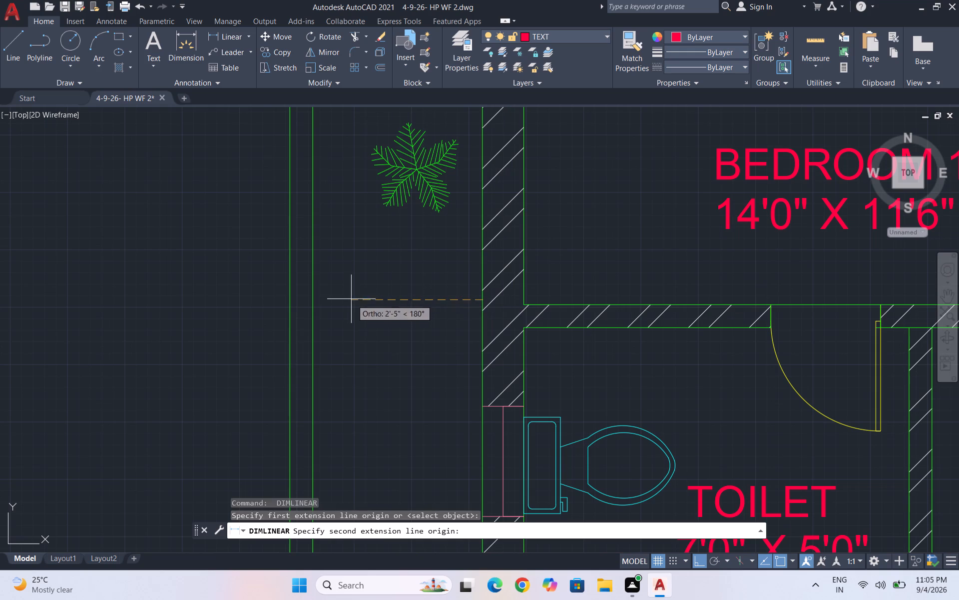
pyautogui.click(309, 298)
pyautogui.click(366, 306)
# Save the drawing.
pyautogui.scroll(-3, 368, 304)
pyautogui.scroll(-2, 435, 293)
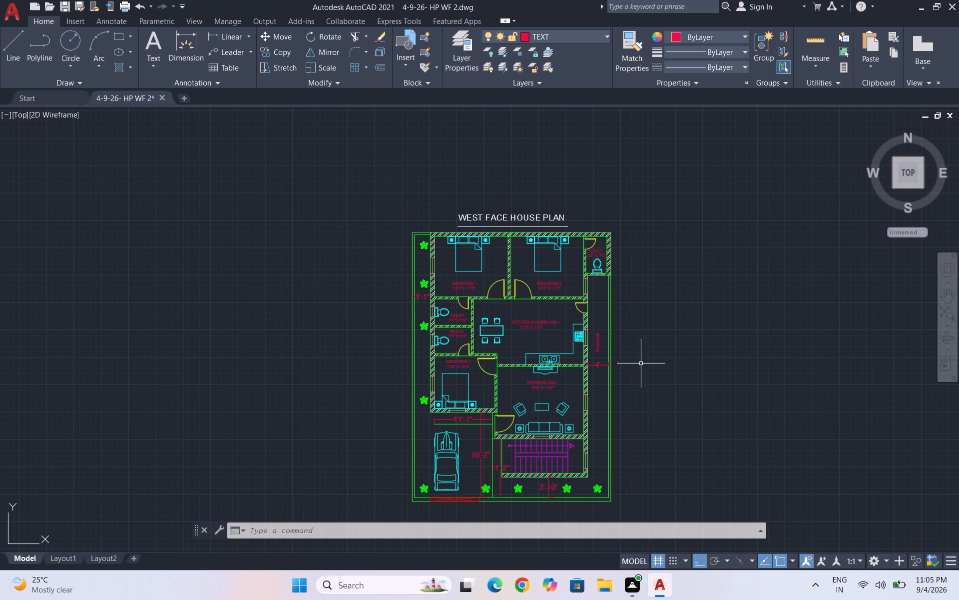
pyautogui.hotkey('ctrl', 's')
pyautogui.hotkey('ctrl', 's')
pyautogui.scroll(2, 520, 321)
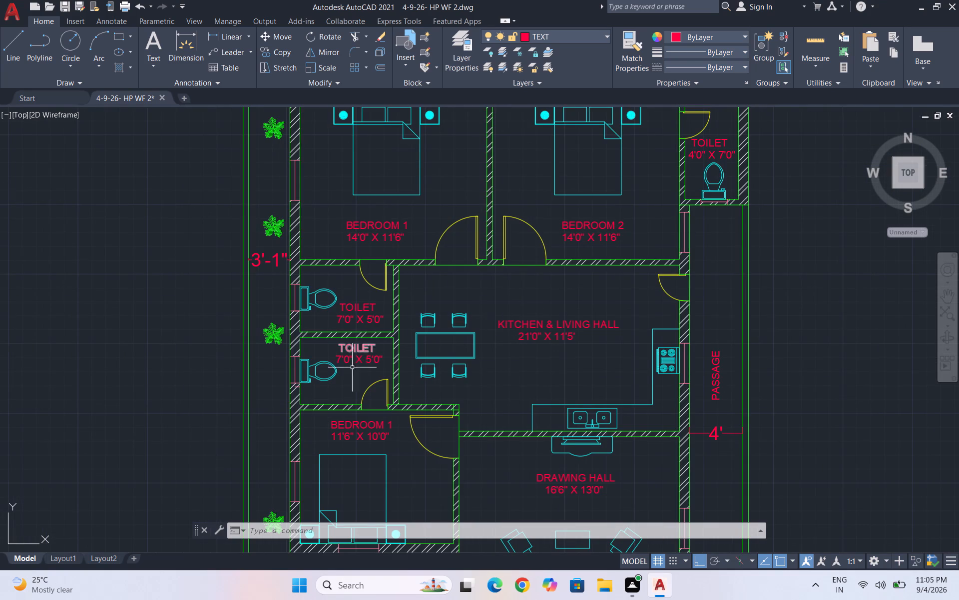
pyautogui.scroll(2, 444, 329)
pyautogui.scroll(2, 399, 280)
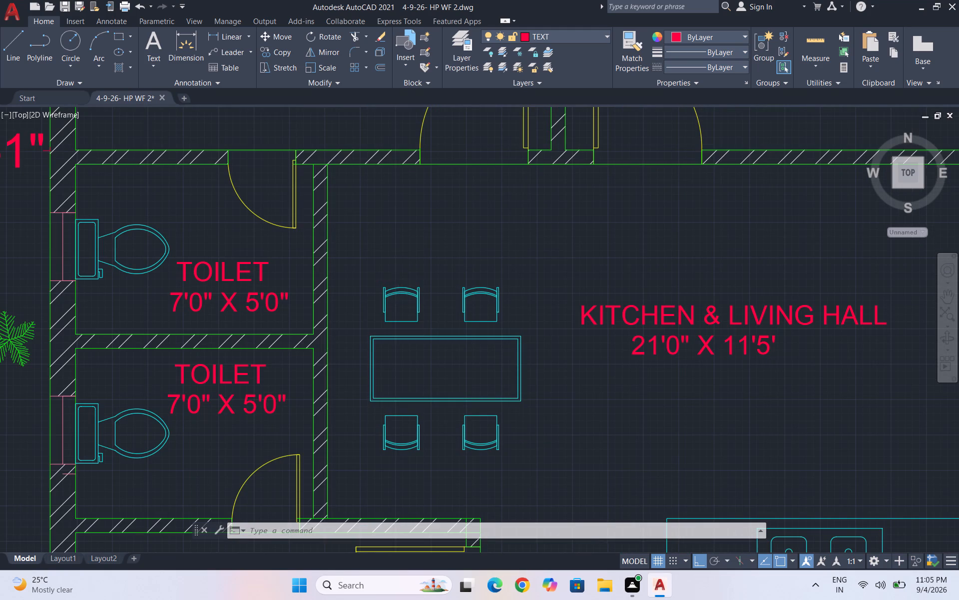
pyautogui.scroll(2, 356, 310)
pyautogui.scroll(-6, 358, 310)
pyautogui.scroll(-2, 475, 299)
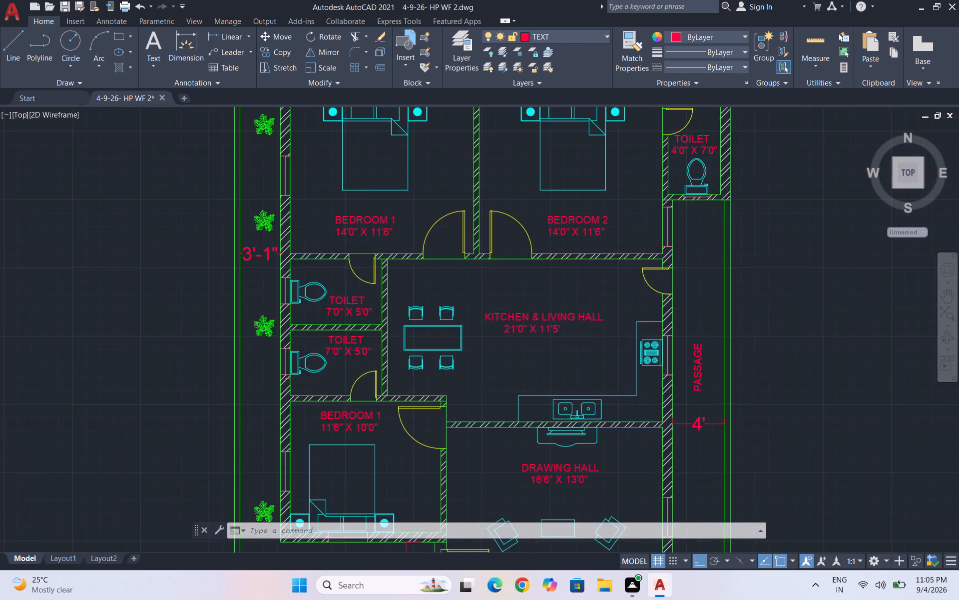
# Review the whole floor plan, examining the bedrooms, side strip, staircase, porch and passage along with their labels and dimensions.
pyautogui.scroll(-2, 643, 179)
pyautogui.scroll(4, 487, 226)
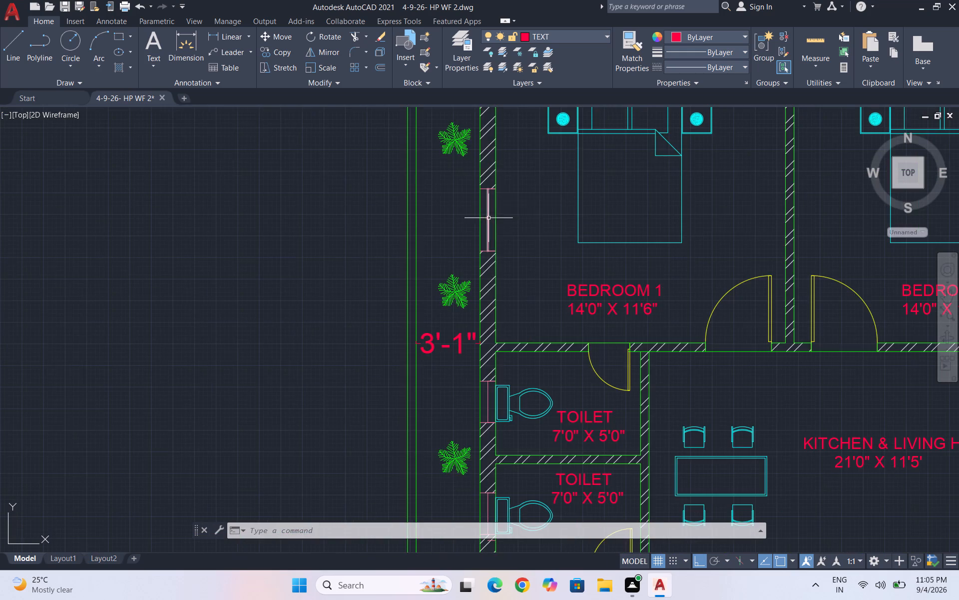
pyautogui.scroll(-2, 515, 237)
pyautogui.scroll(4, 527, 189)
pyautogui.scroll(2, 435, 270)
pyautogui.scroll(3, 442, 331)
pyautogui.scroll(-3, 531, 327)
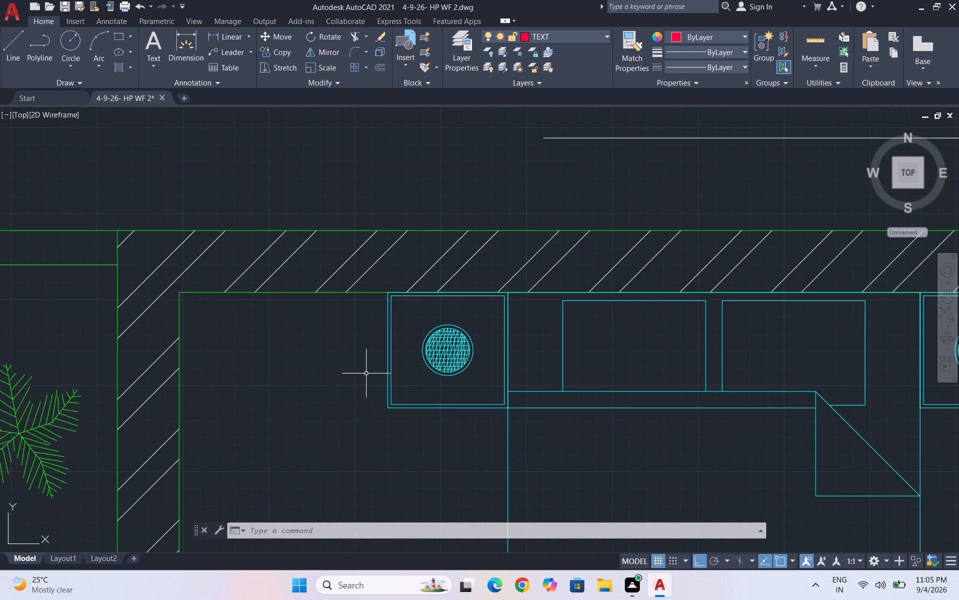
pyautogui.scroll(-3, 373, 369)
pyautogui.scroll(-3, 487, 312)
pyautogui.scroll(-2, 712, 362)
pyautogui.scroll(2, 740, 482)
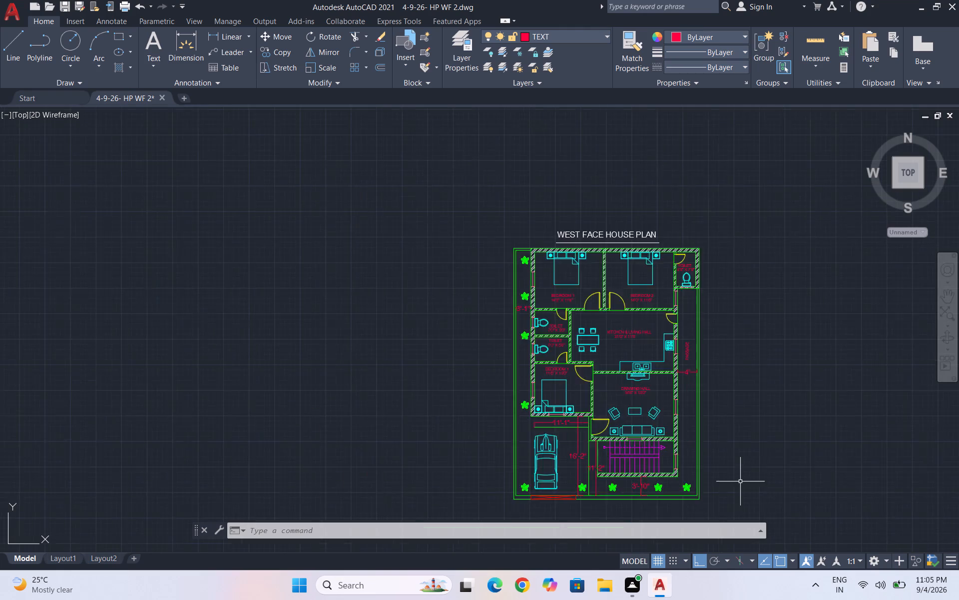
pyautogui.scroll(1, 740, 481)
pyautogui.scroll(4, 614, 502)
pyautogui.scroll(1, 587, 435)
pyautogui.scroll(-4, 507, 372)
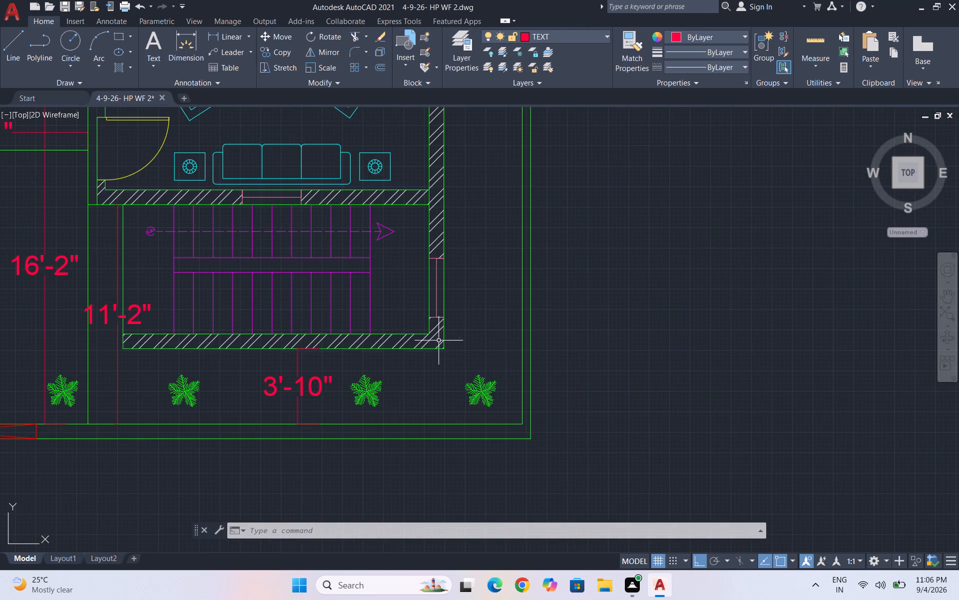
pyautogui.scroll(-3, 502, 369)
pyautogui.scroll(2, 443, 324)
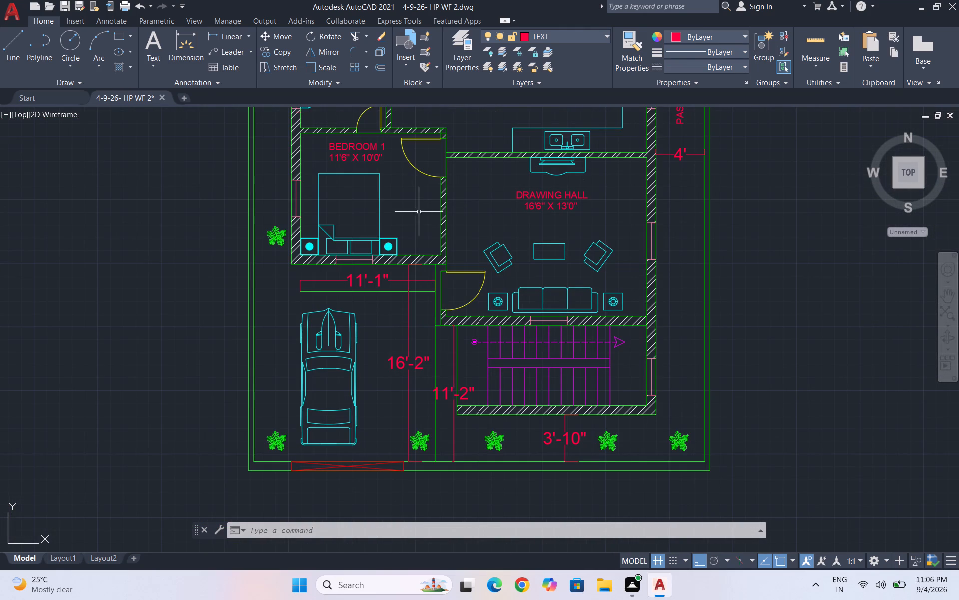
pyautogui.scroll(-1, 386, 312)
pyautogui.scroll(-2, 441, 289)
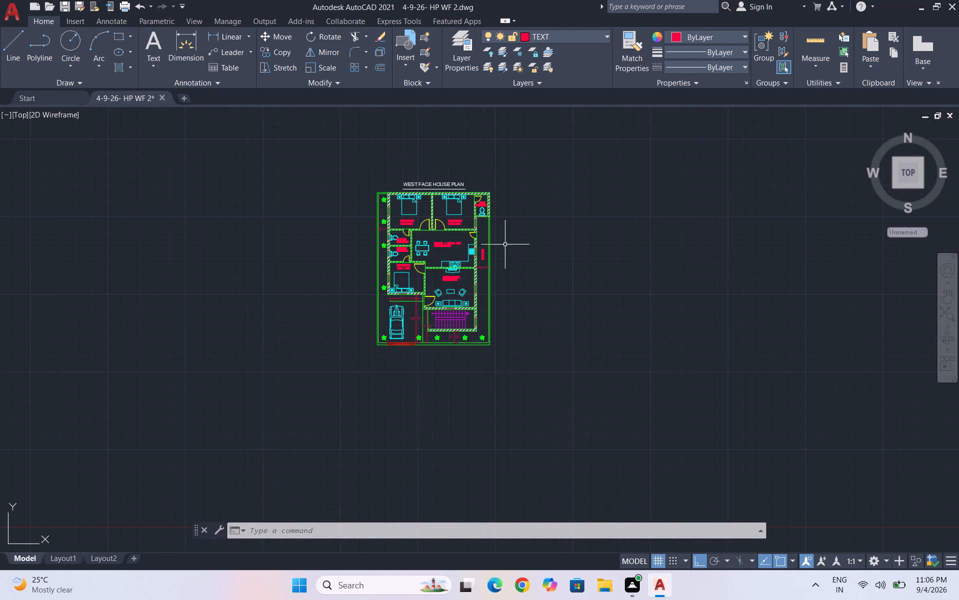
pyautogui.scroll(3, 465, 208)
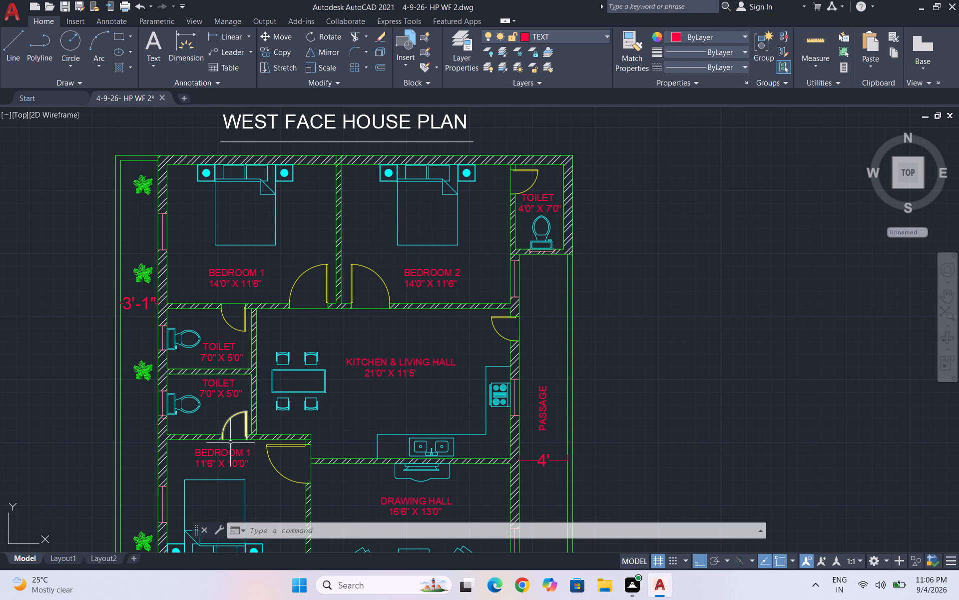
pyautogui.scroll(-1, 259, 300)
pyautogui.scroll(-1, 310, 332)
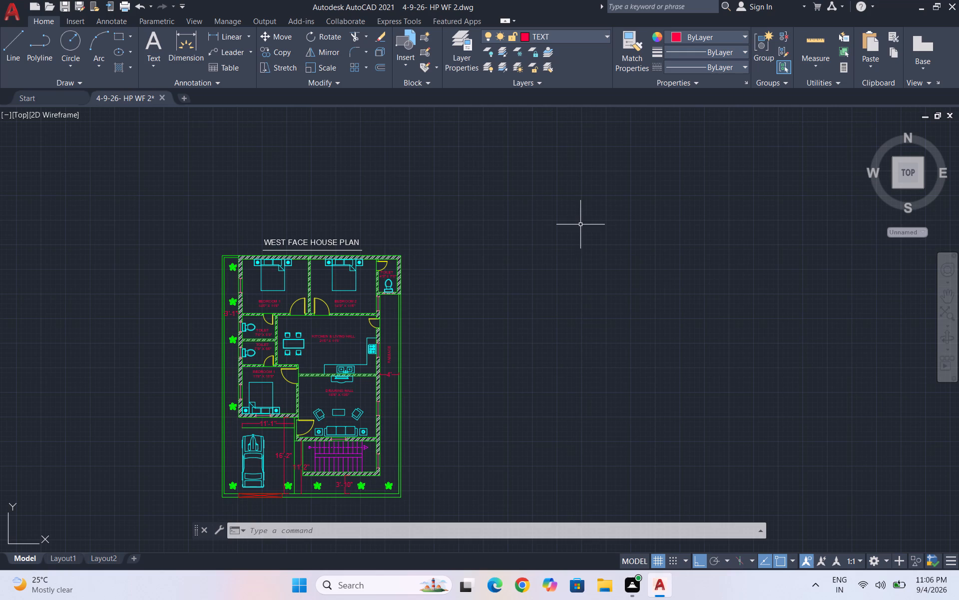
# Save the finished house plan drawing.
pyautogui.hotkey('ctrl', 's')
pyautogui.scroll(-2, 476, 160)
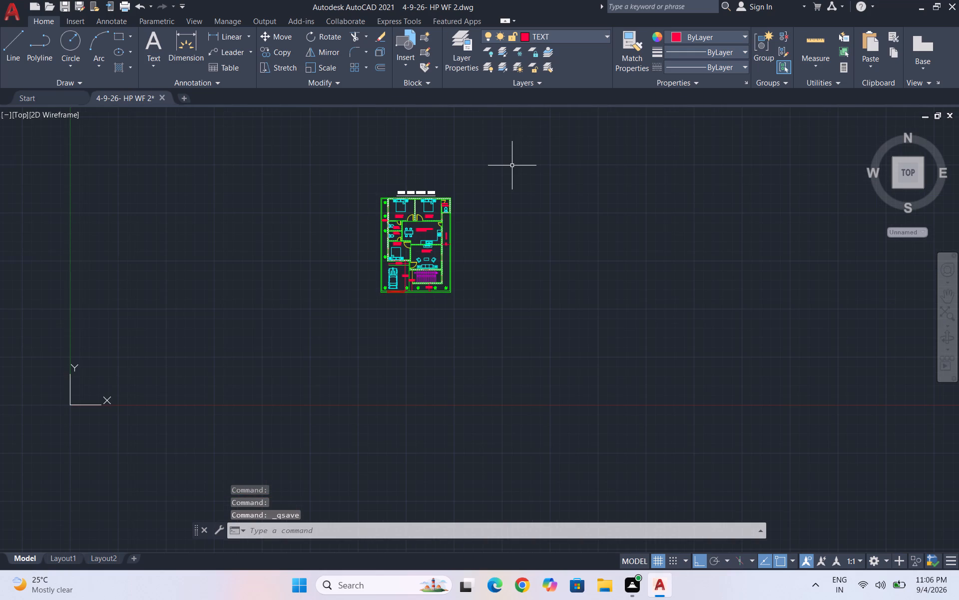
pyautogui.scroll(1, 367, 176)
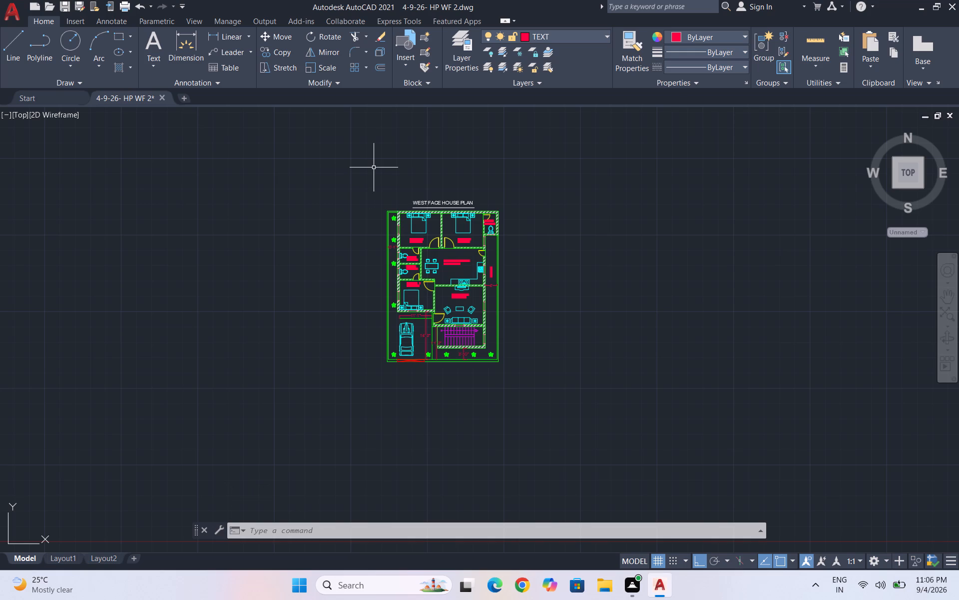
pyautogui.hotkey('ctrl', 's')
pyautogui.hotkey('ctrl', 's')
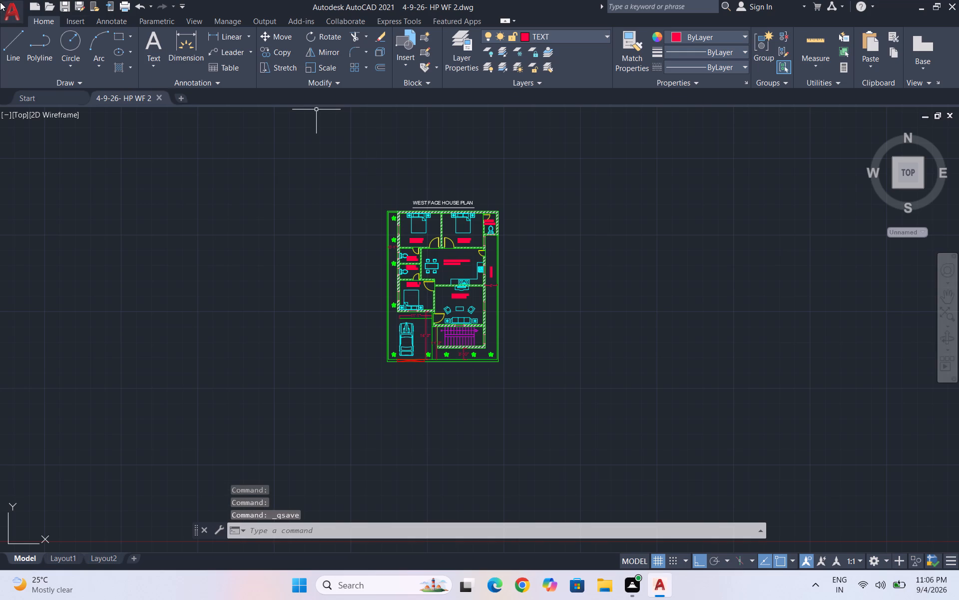
# Export the displayed plan as 4-9-26- HP WF 2.pdf into the 12-08-2026 DWG PDF folder.
pyautogui.click(2, 3)
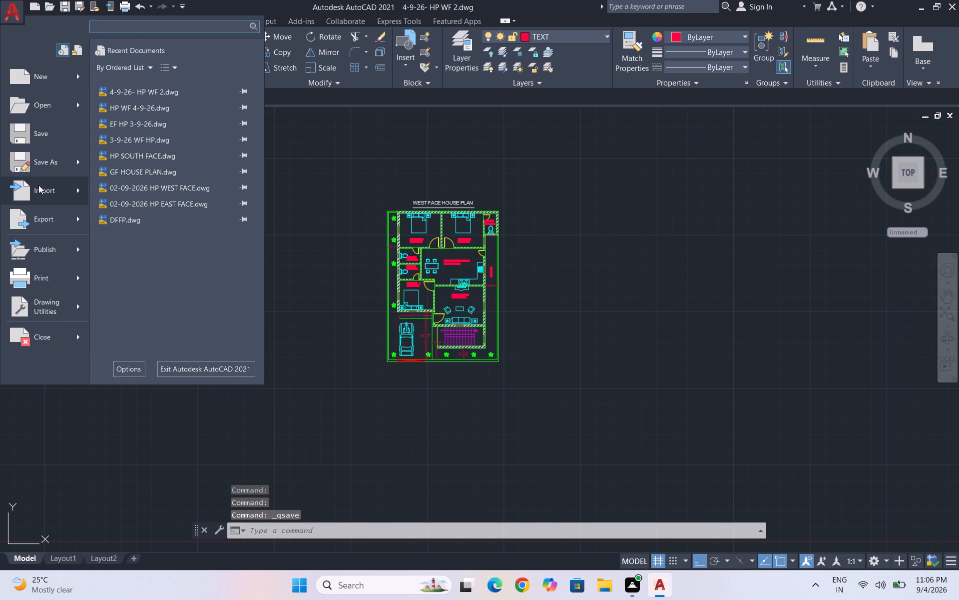
pyautogui.scroll(1, 47, 211)
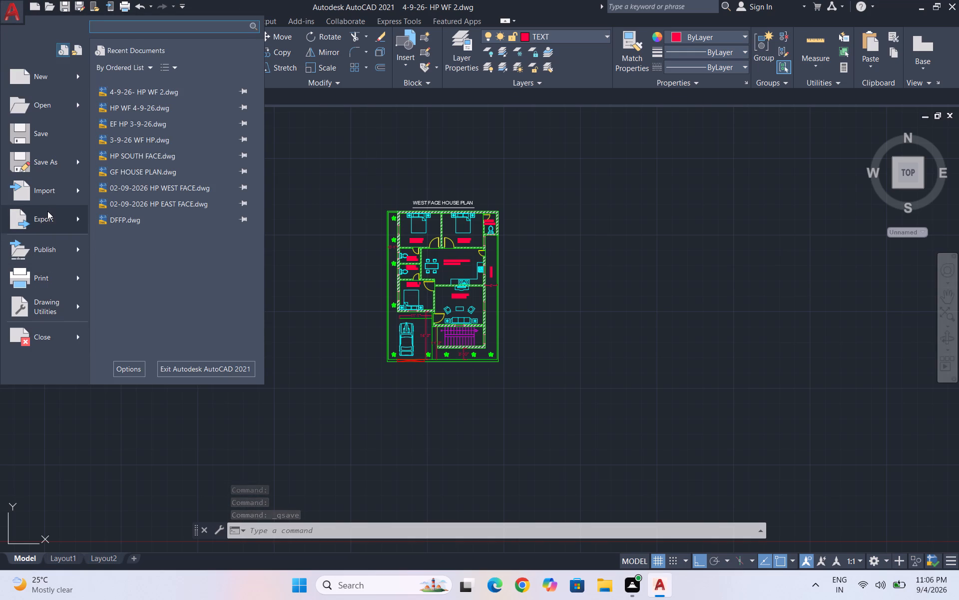
pyautogui.scroll(4, 47, 211)
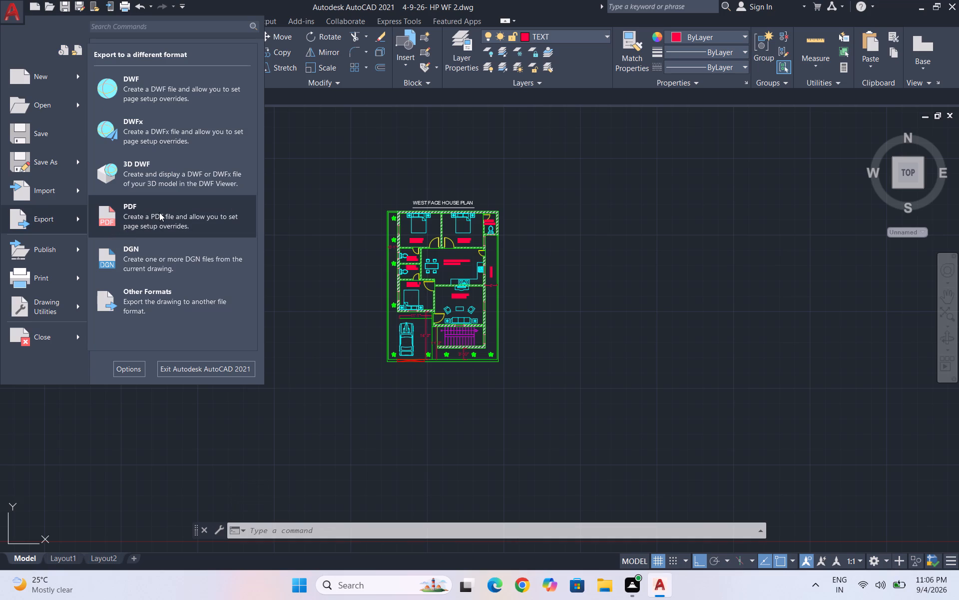
pyautogui.click(159, 212)
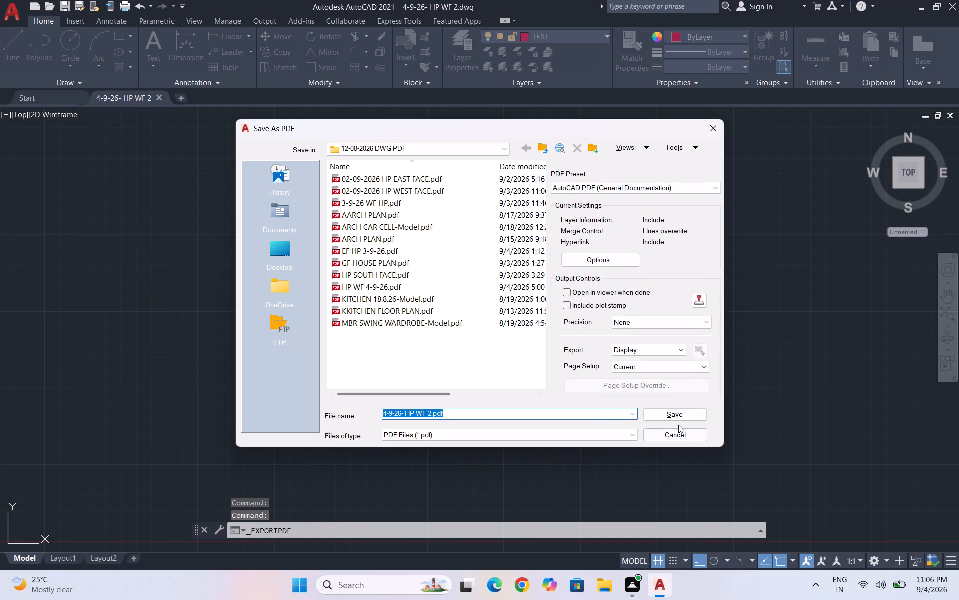
pyautogui.click(680, 416)
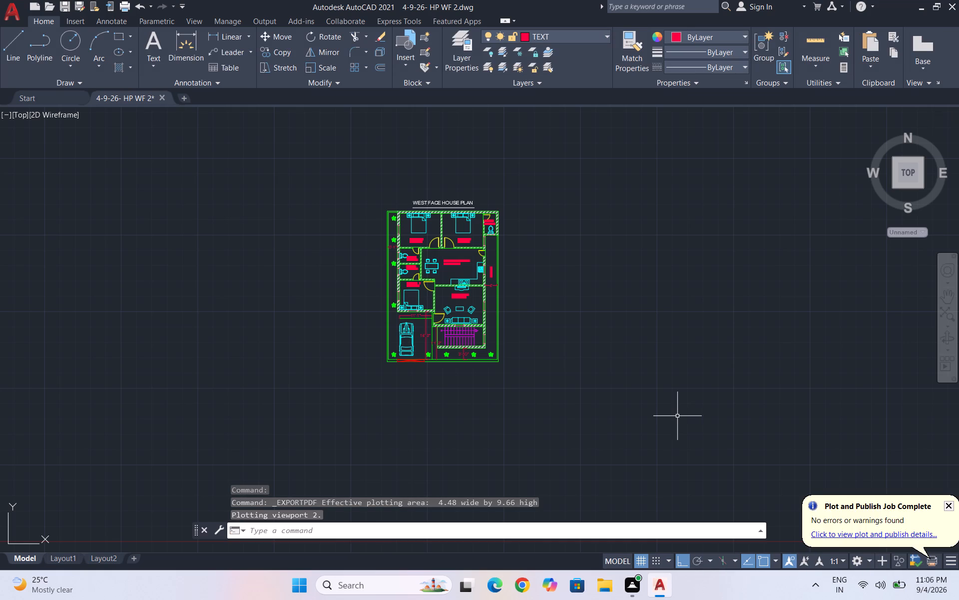
# Query the drawing's log file path with the LOGFILENAME variable.
pyautogui.write('LO')
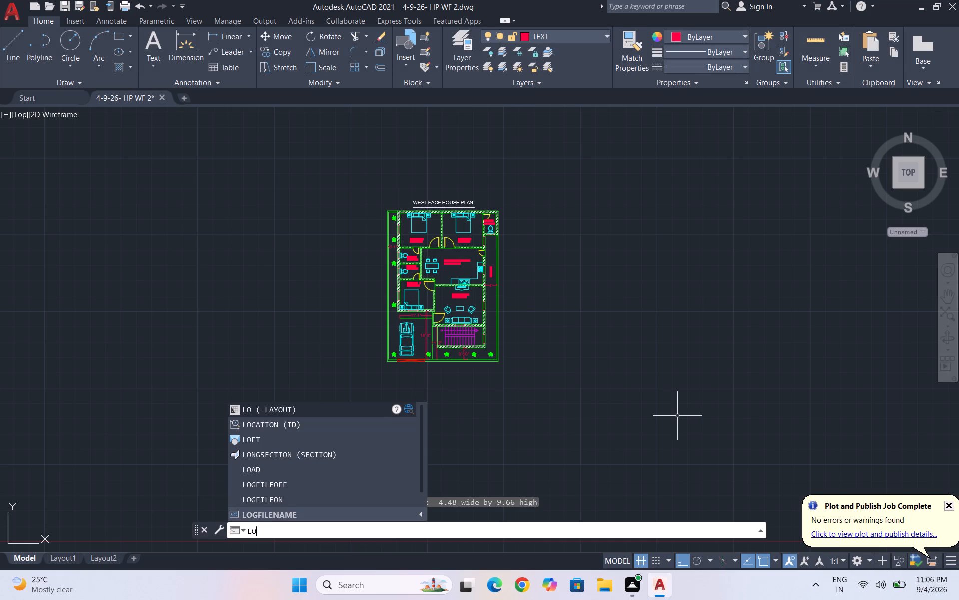
pyautogui.write('GFI')
pyautogui.write('LR')
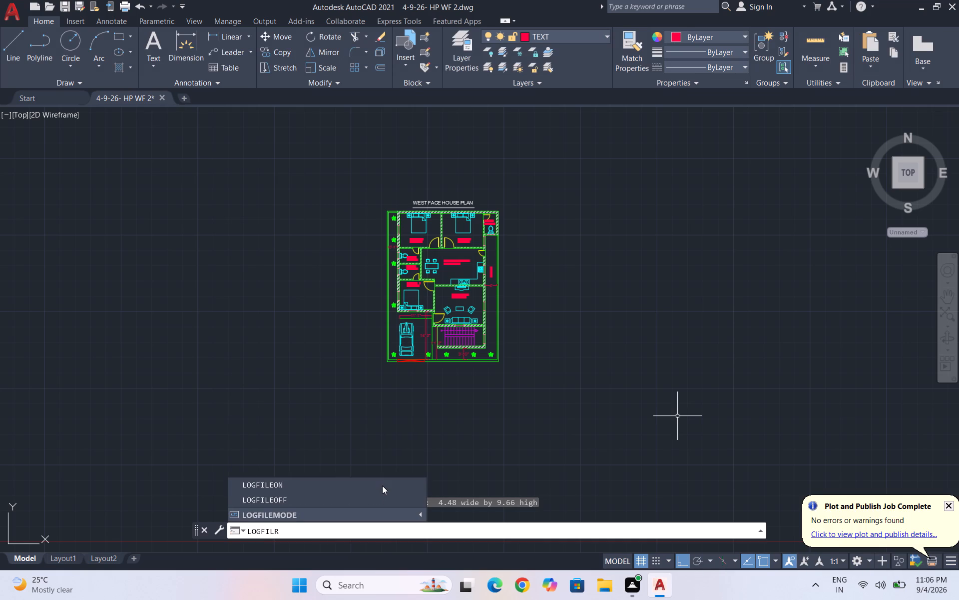
pyautogui.press('BackSpace')
pyautogui.write('ENAME')
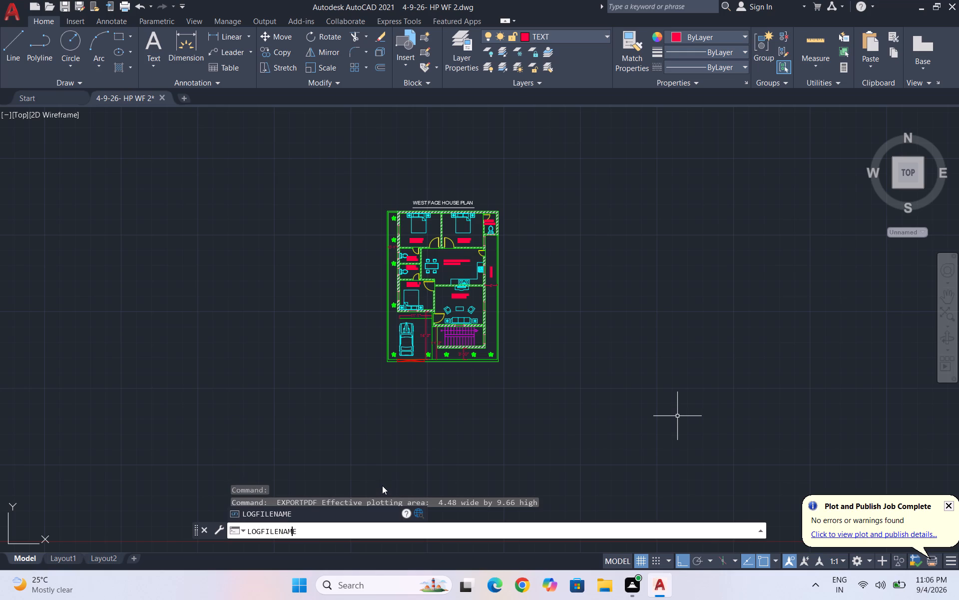
pyautogui.press('Return')
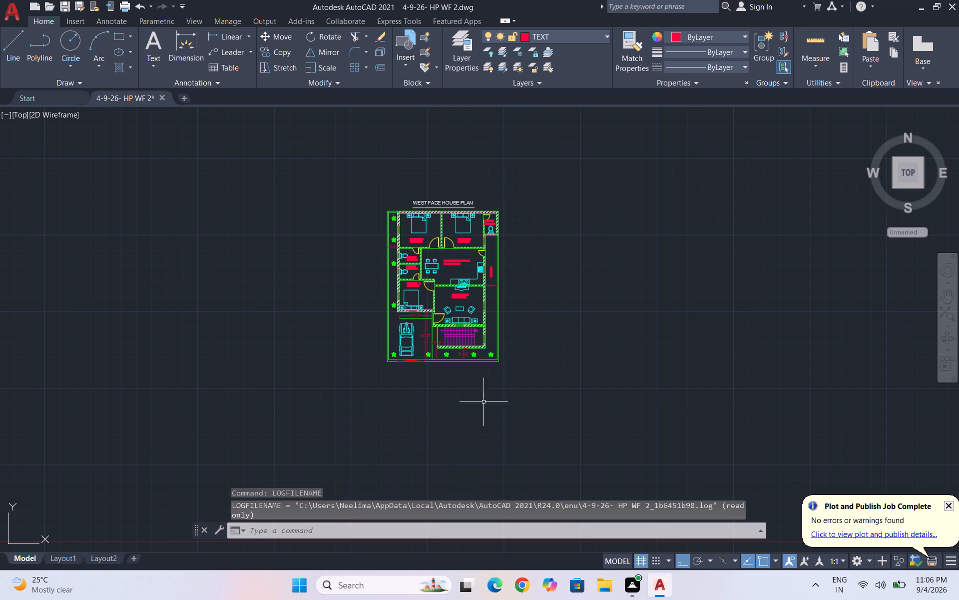